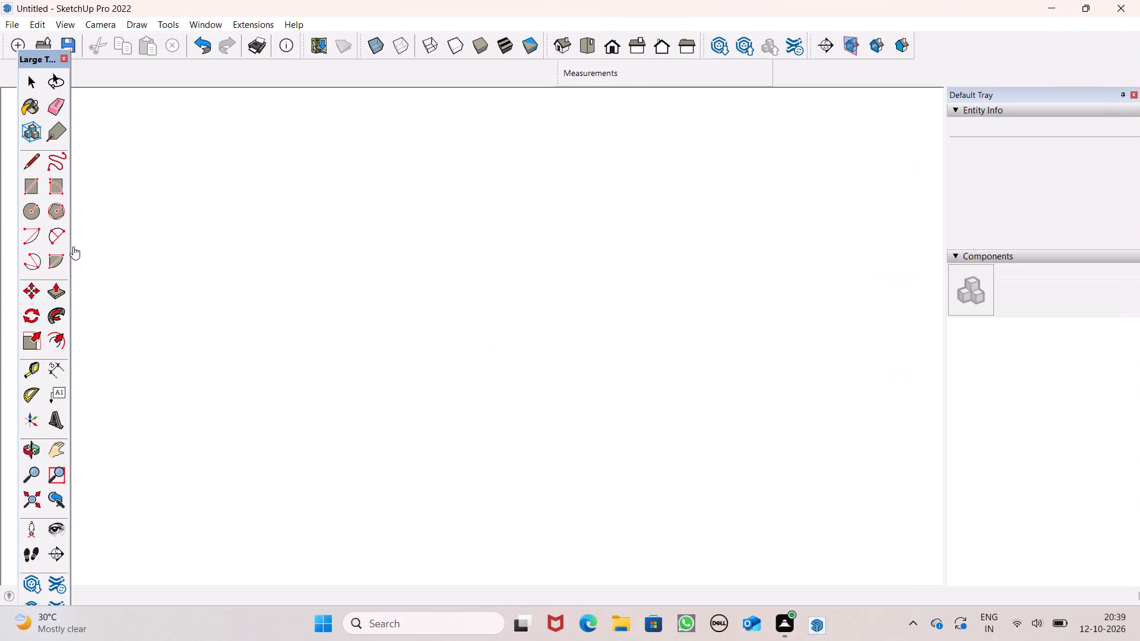
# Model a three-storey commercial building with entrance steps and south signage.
# Draw an 80' by 50' rectangle on the ground plane in the top view.
pyautogui.scroll(-3, 271, 344)
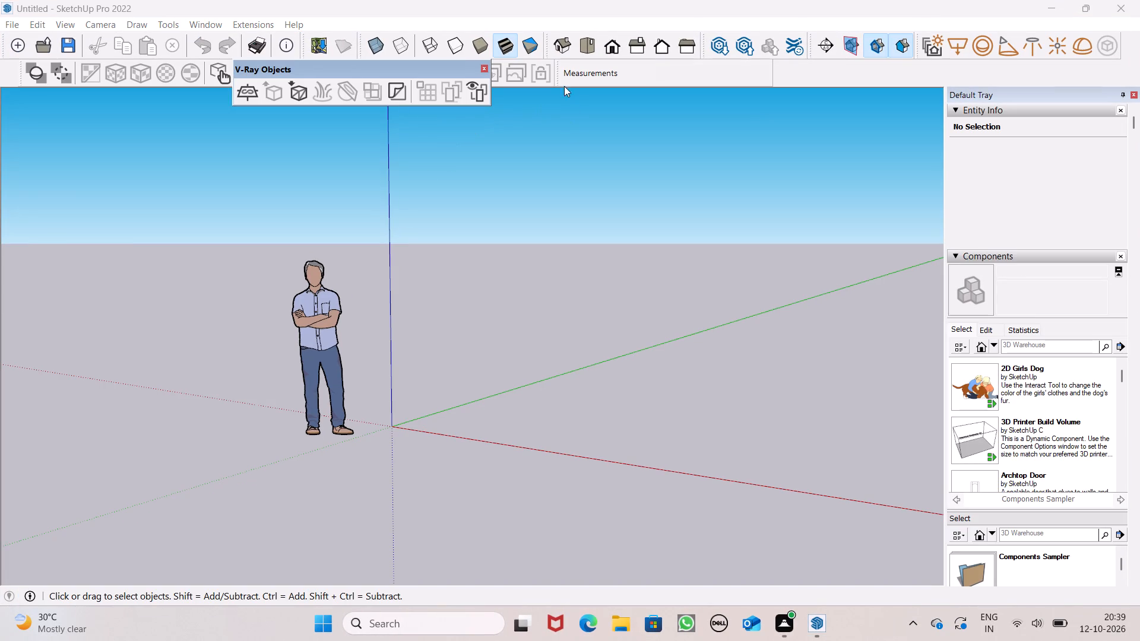
pyautogui.click(583, 47)
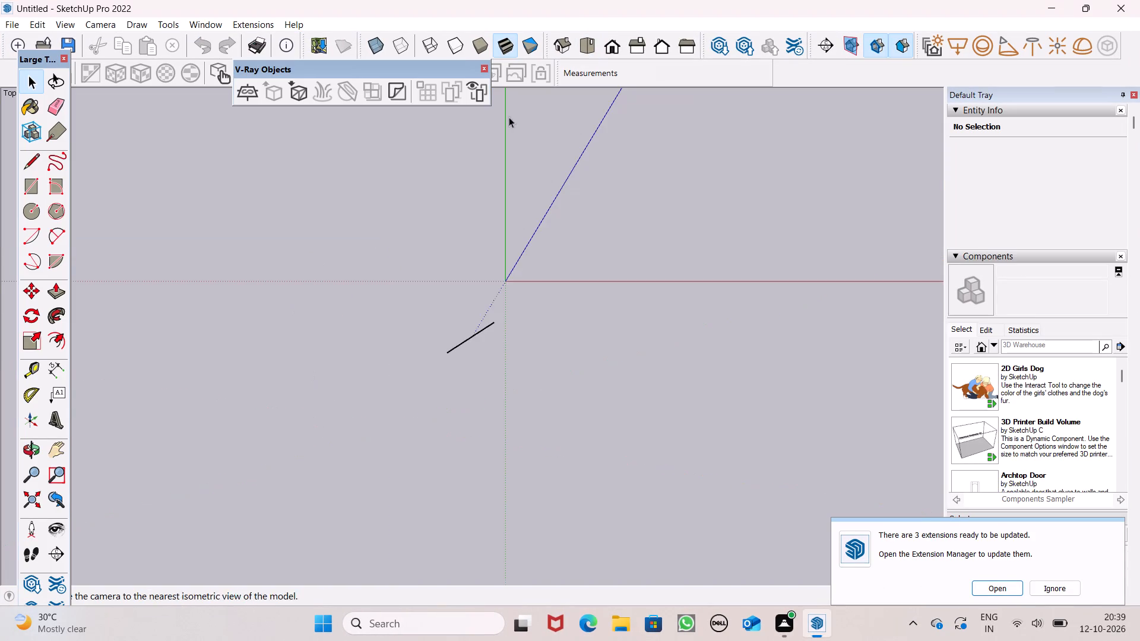
pyautogui.scroll(-14, 292, 289)
pyautogui.scroll(-3, 290, 357)
pyautogui.scroll(1, 290, 362)
pyautogui.scroll(-1, 290, 362)
pyautogui.scroll(-8, 410, 257)
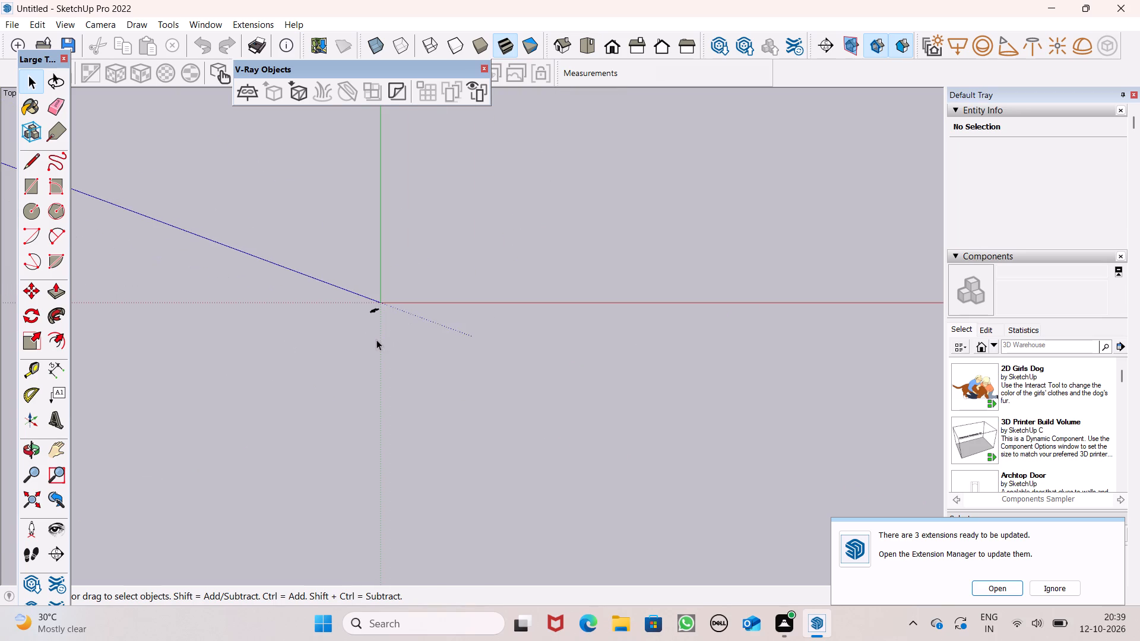
pyautogui.scroll(-8, 378, 336)
pyautogui.scroll(7, 503, 218)
pyautogui.scroll(-7, 460, 295)
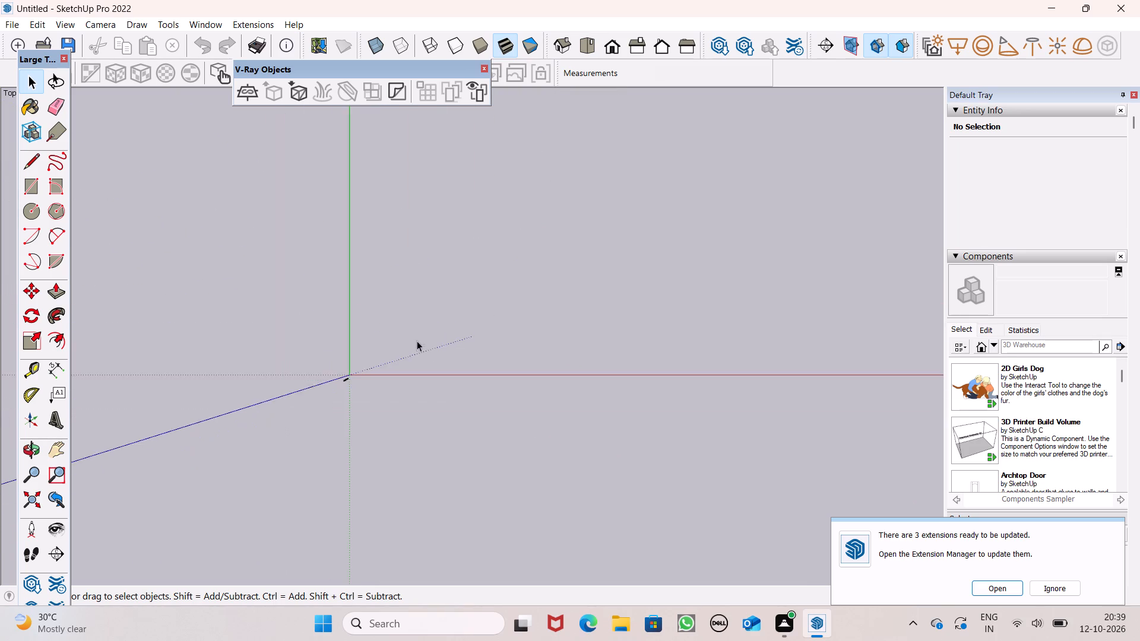
pyautogui.scroll(-6, 429, 382)
pyautogui.scroll(8, 555, 272)
pyautogui.scroll(4, 622, 430)
pyautogui.scroll(-7, 501, 349)
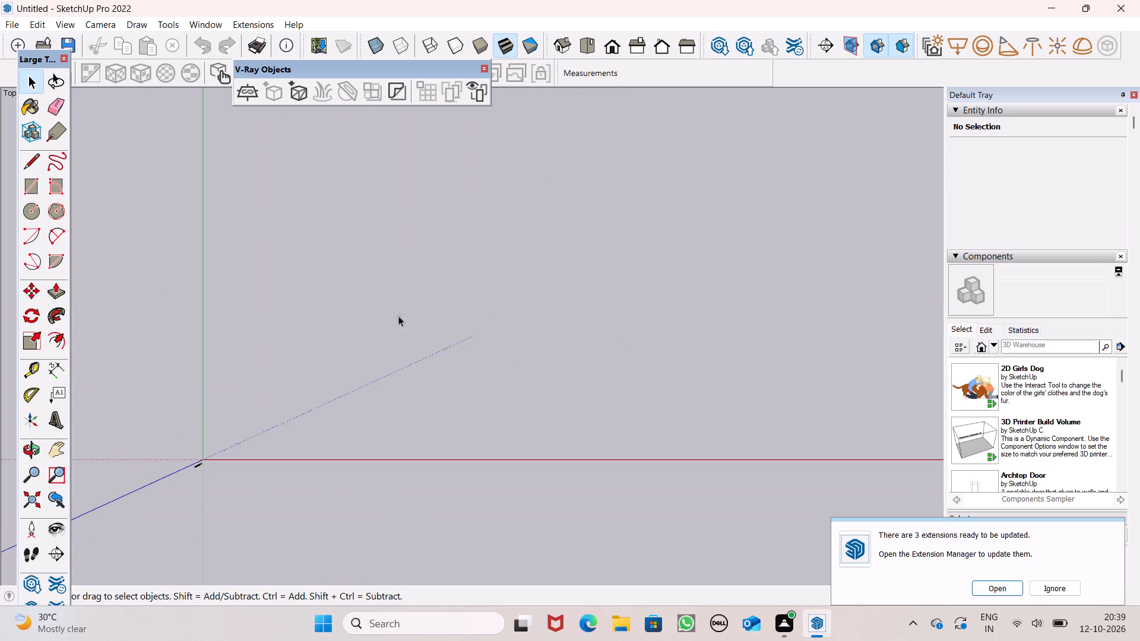
pyautogui.scroll(5, 376, 301)
pyautogui.click(41, 191)
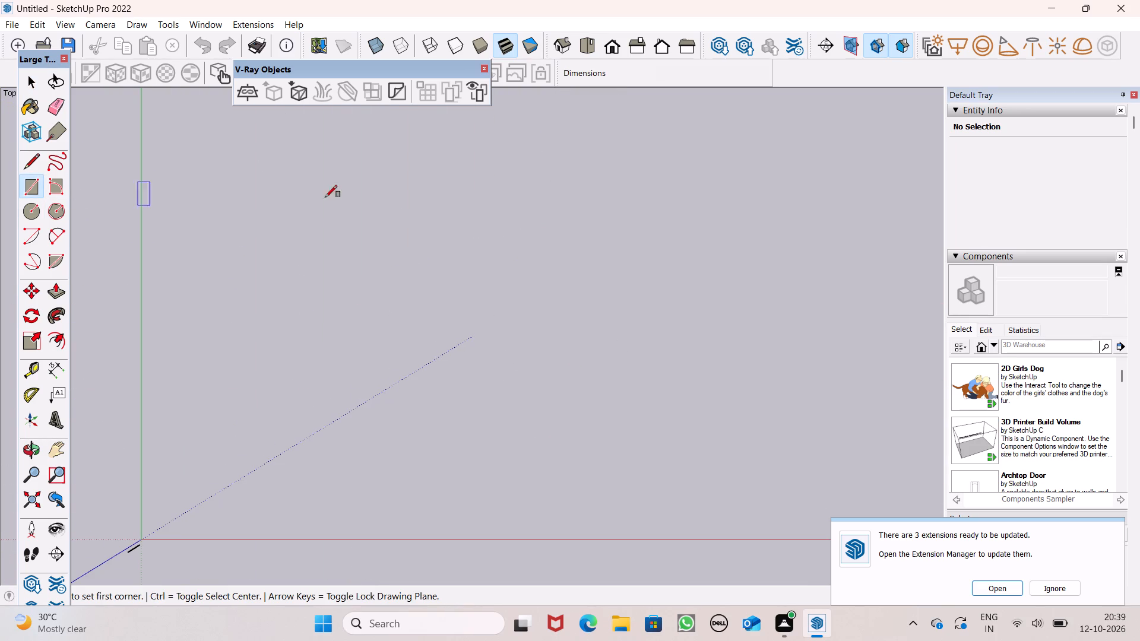
pyautogui.click(259, 178)
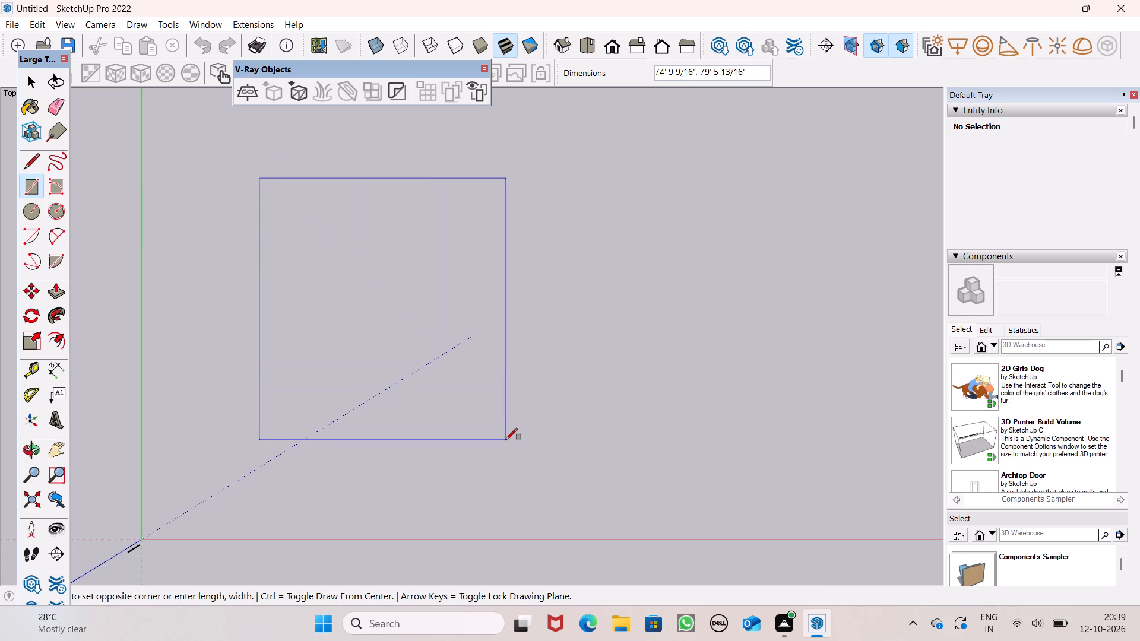
pyautogui.write("80',5")
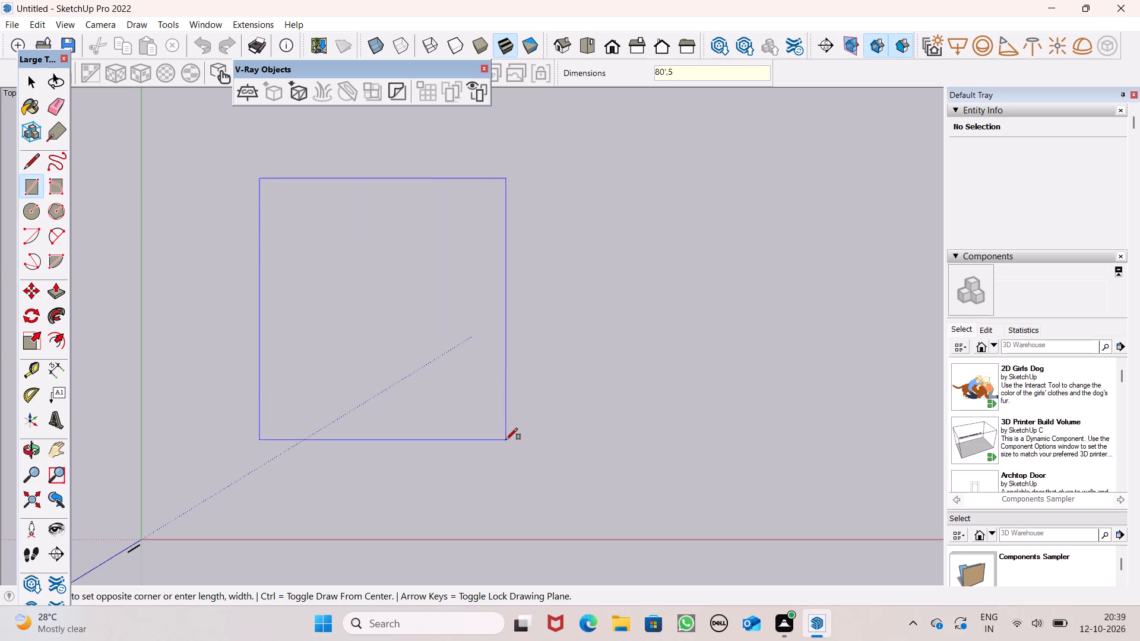
pyautogui.write("0'")
pyautogui.press('Return')
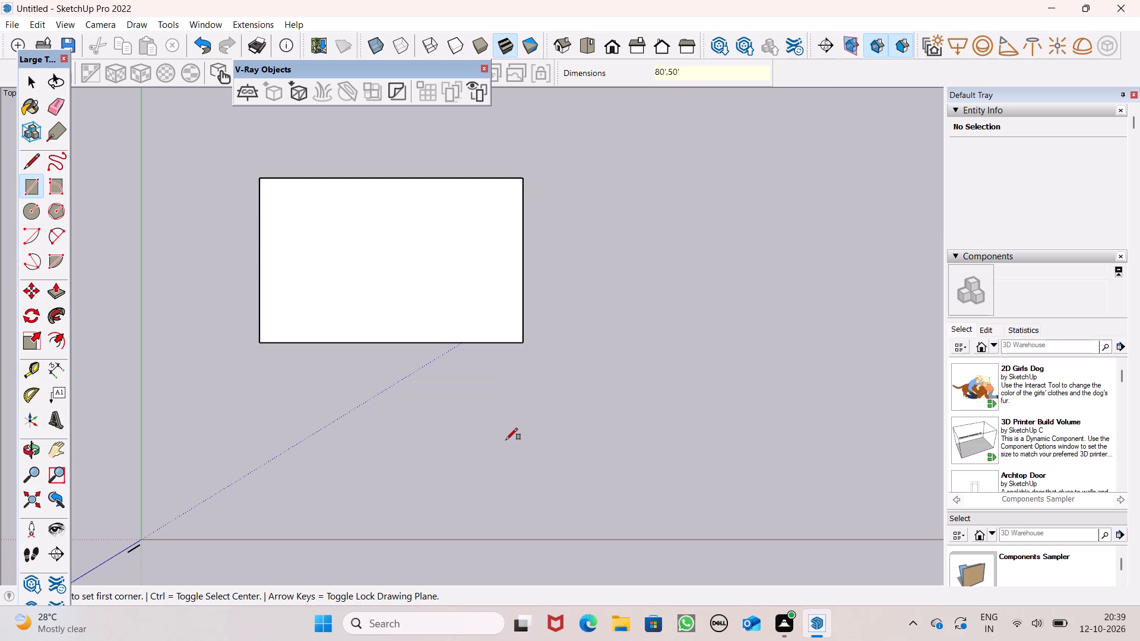
pyautogui.press('space')
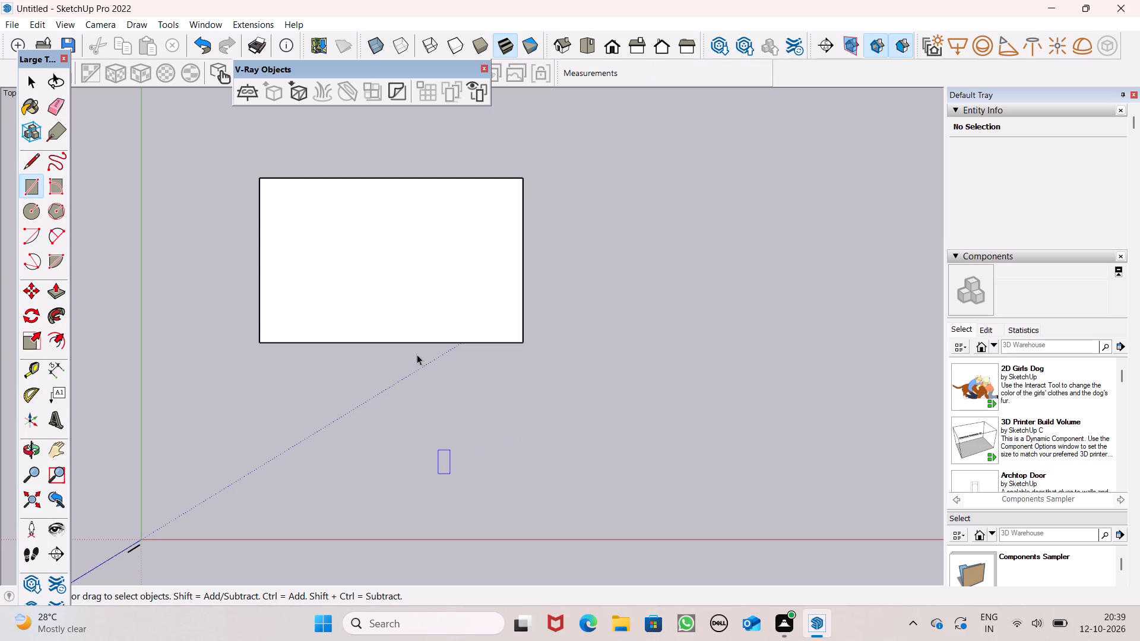
# Push/Pull the rectangle face up 5' to form a slab.
pyautogui.scroll(2, 284, 134)
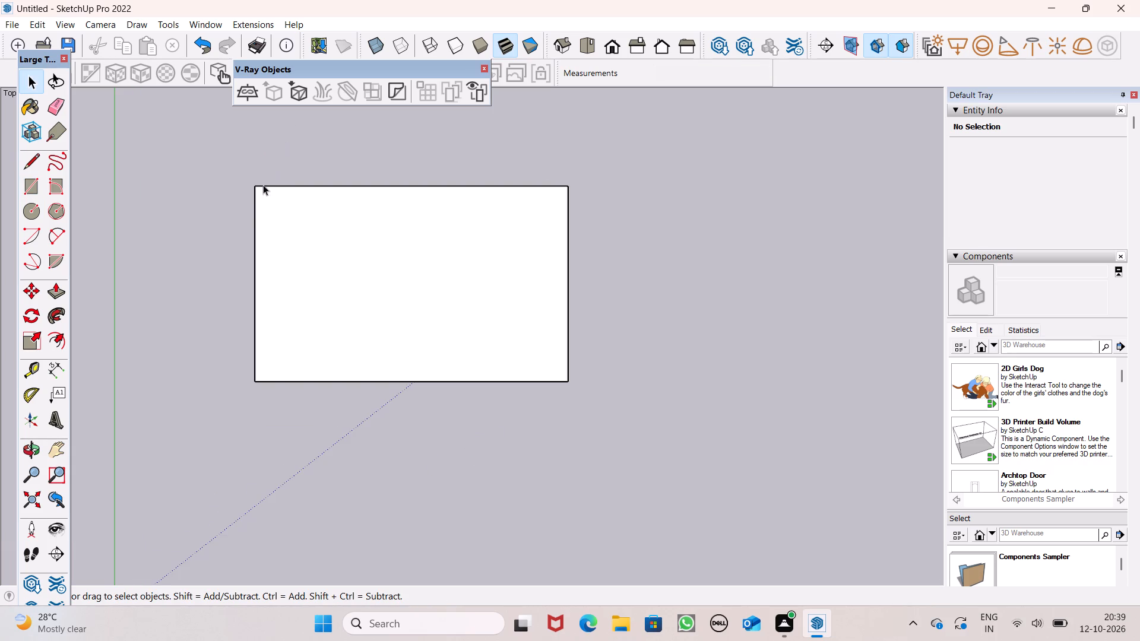
pyautogui.click(53, 294)
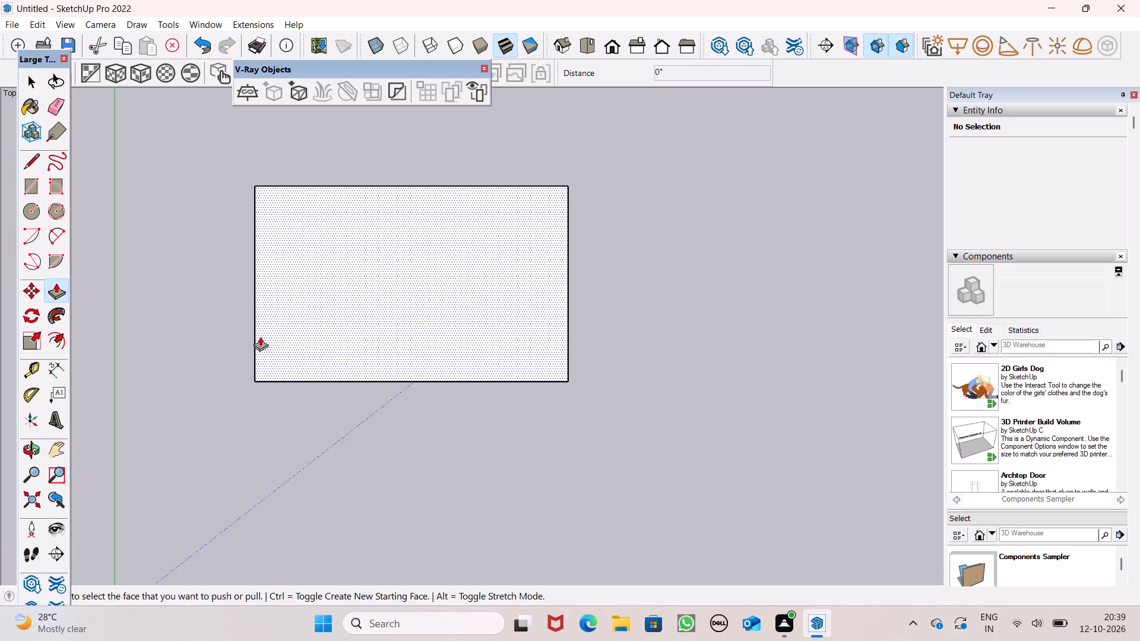
pyautogui.moveTo(304, 355); pyautogui.dragTo(281, 352)
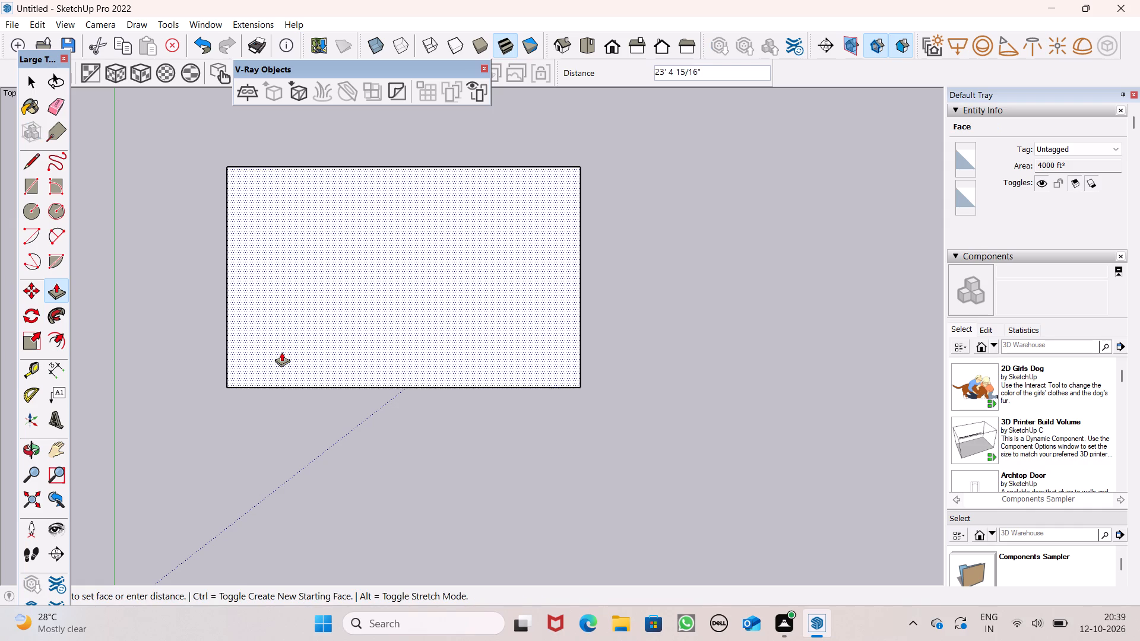
pyautogui.moveTo(281, 352); pyautogui.dragTo(280, 351)
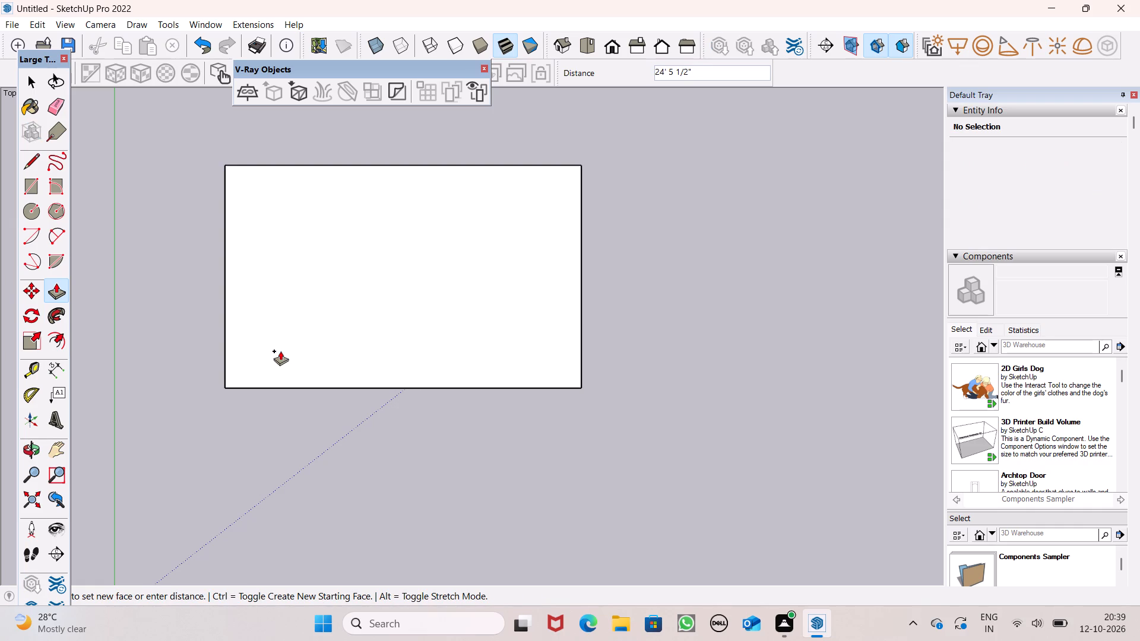
pyautogui.moveTo(280, 351); pyautogui.dragTo(280, 350)
pyautogui.press('5')
pyautogui.press("'")
pyautogui.press('Return')
# Push/Pull the slab's top face up a further 2'.
pyautogui.scroll(-4, 319, 351)
pyautogui.moveTo(326, 378); pyautogui.dragTo(354, 143, button='middle')
pyautogui.moveTo(341, 388); pyautogui.dragTo(369, 242, button='middle')
pyautogui.scroll(6, 343, 395)
pyautogui.moveTo(394, 389); pyautogui.dragTo(370, 352, button='middle')
pyautogui.scroll(2, 363, 342)
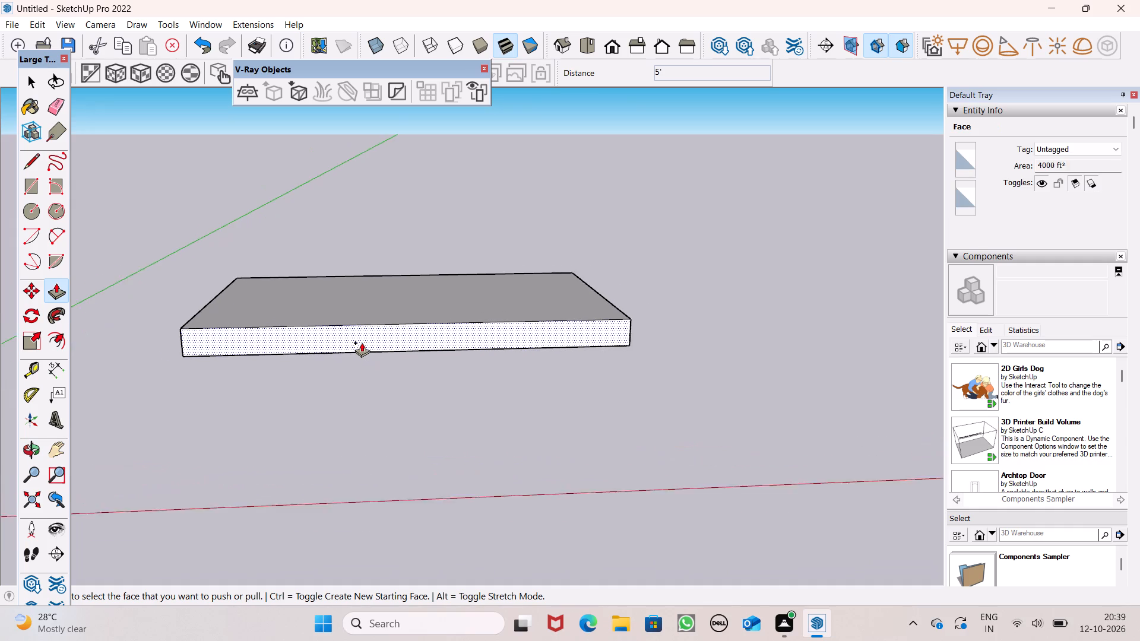
pyautogui.scroll(1, 362, 342)
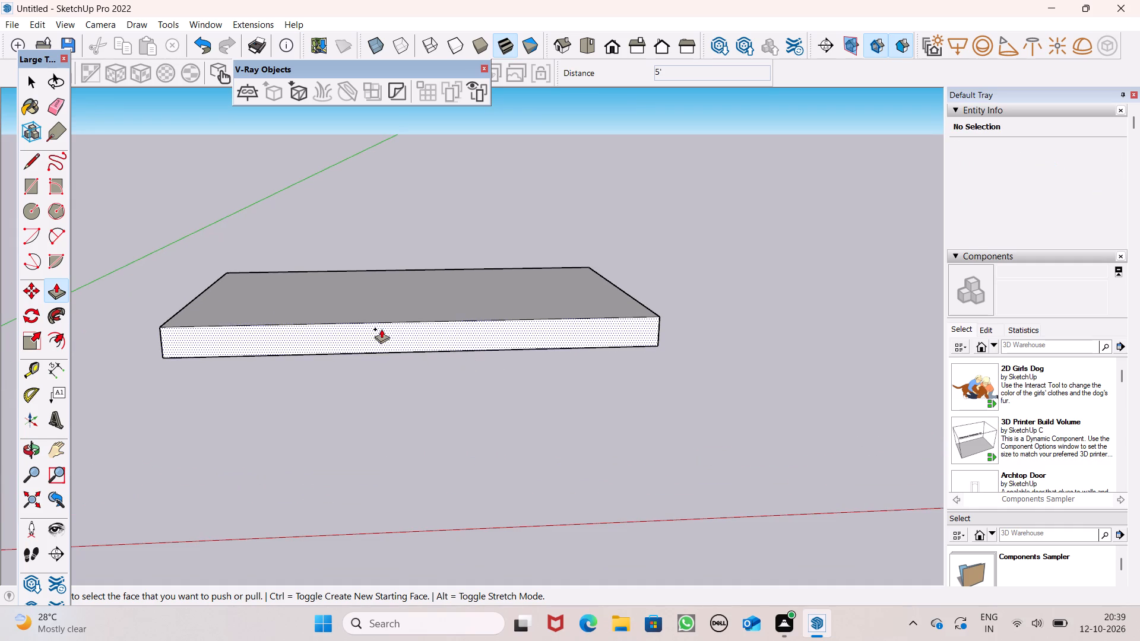
pyautogui.scroll(3, 232, 293)
pyautogui.moveTo(230, 319); pyautogui.dragTo(232, 304)
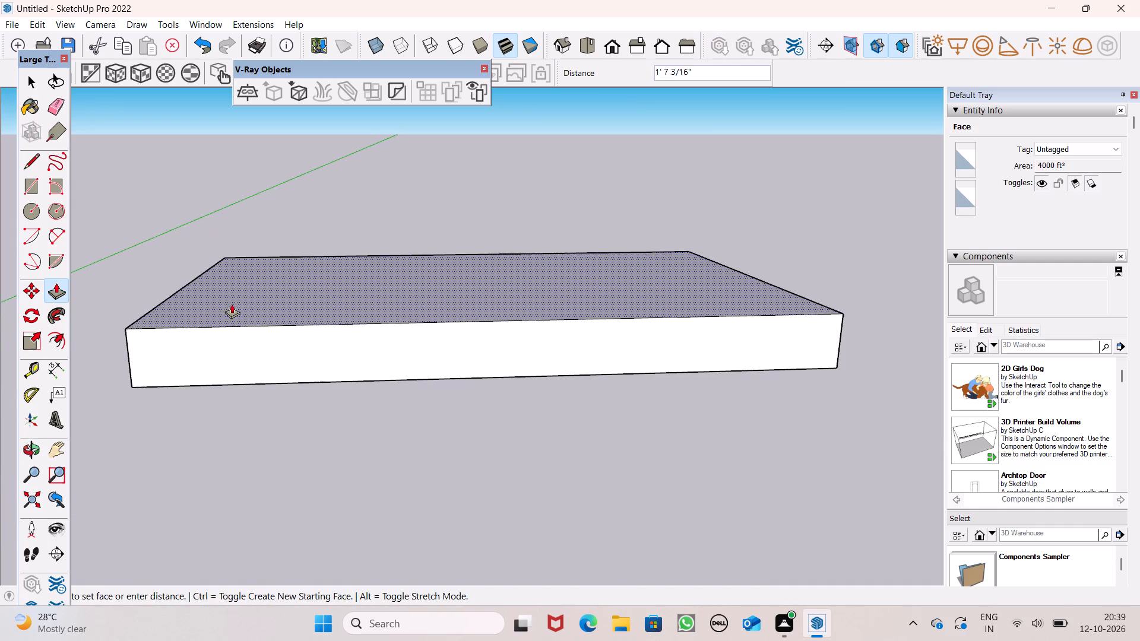
pyautogui.moveTo(232, 304); pyautogui.dragTo(233, 296)
pyautogui.write("2'")
pyautogui.press('Return')
pyautogui.press('space')
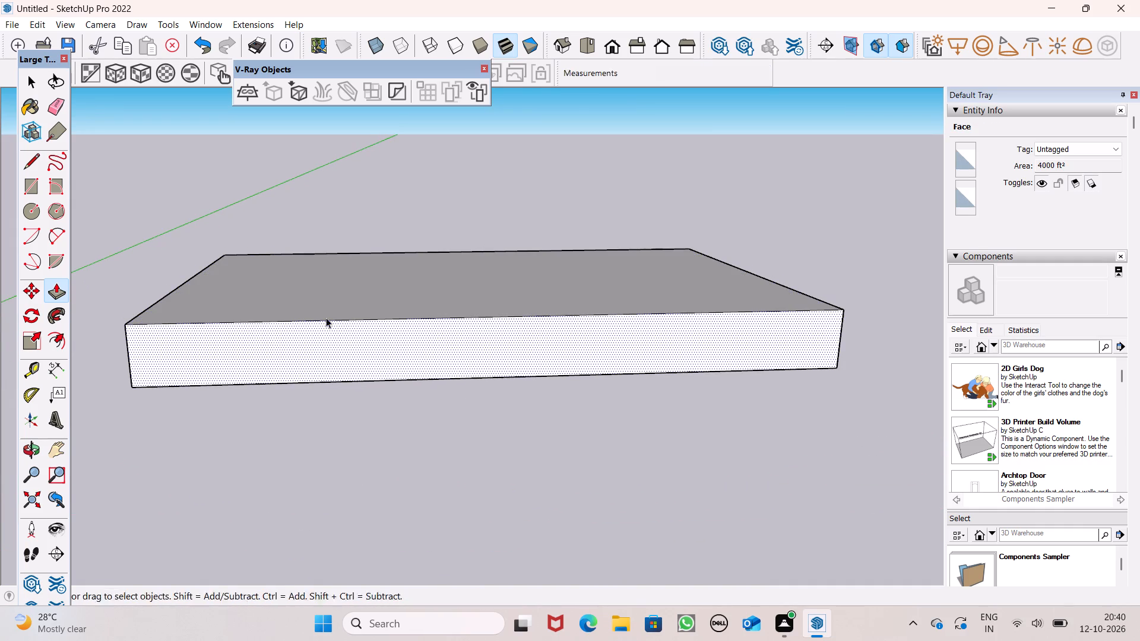
# Examine the slab from several angles and return to the top view.
pyautogui.scroll(-9, 336, 285)
pyautogui.moveTo(393, 338); pyautogui.dragTo(359, 526, button='middle')
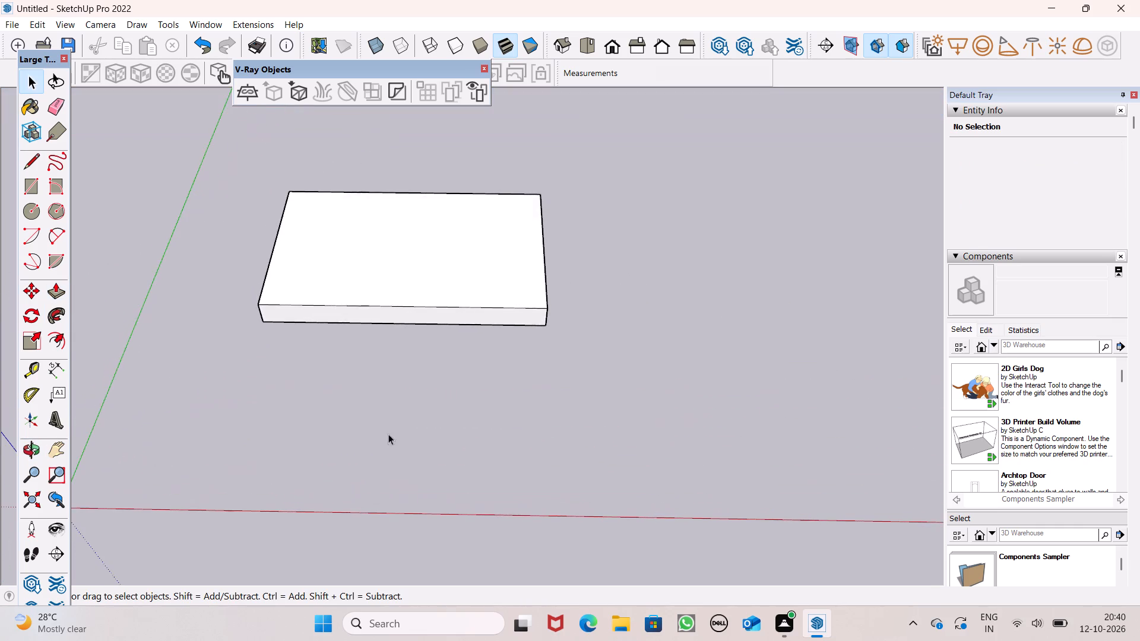
pyautogui.scroll(-3, 390, 381)
pyautogui.moveTo(390, 382); pyautogui.dragTo(399, 494, button='middle')
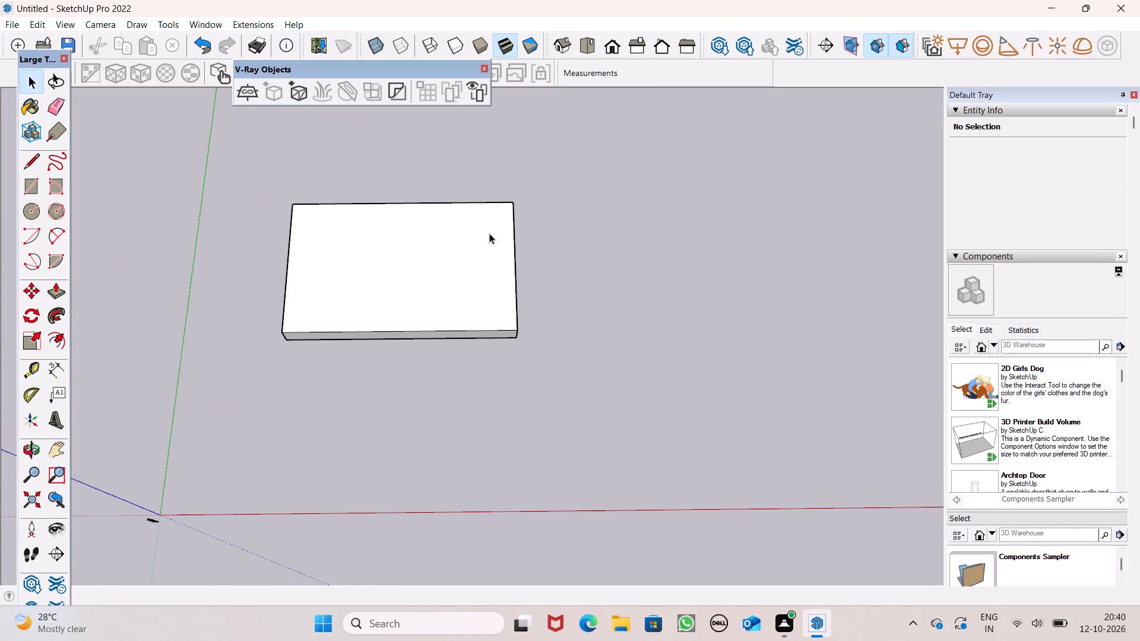
pyautogui.scroll(-2, 484, 243)
pyautogui.moveTo(480, 253); pyautogui.dragTo(473, 313, button='middle')
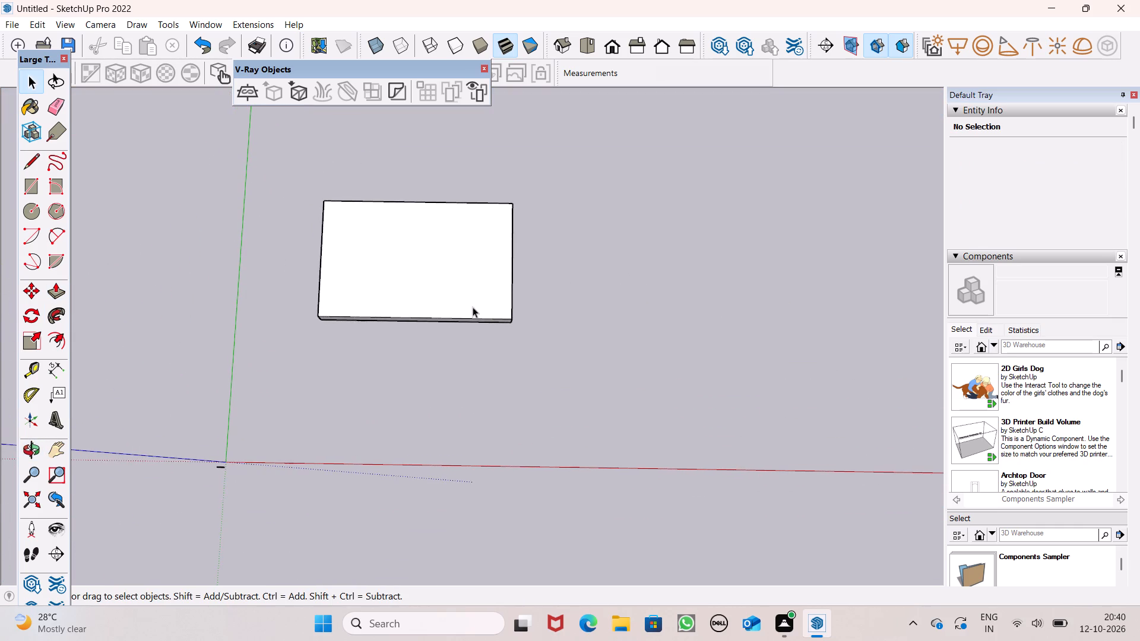
pyautogui.scroll(8, 445, 268)
pyautogui.scroll(-7, 435, 295)
pyautogui.moveTo(427, 318); pyautogui.dragTo(449, 398, button='middle')
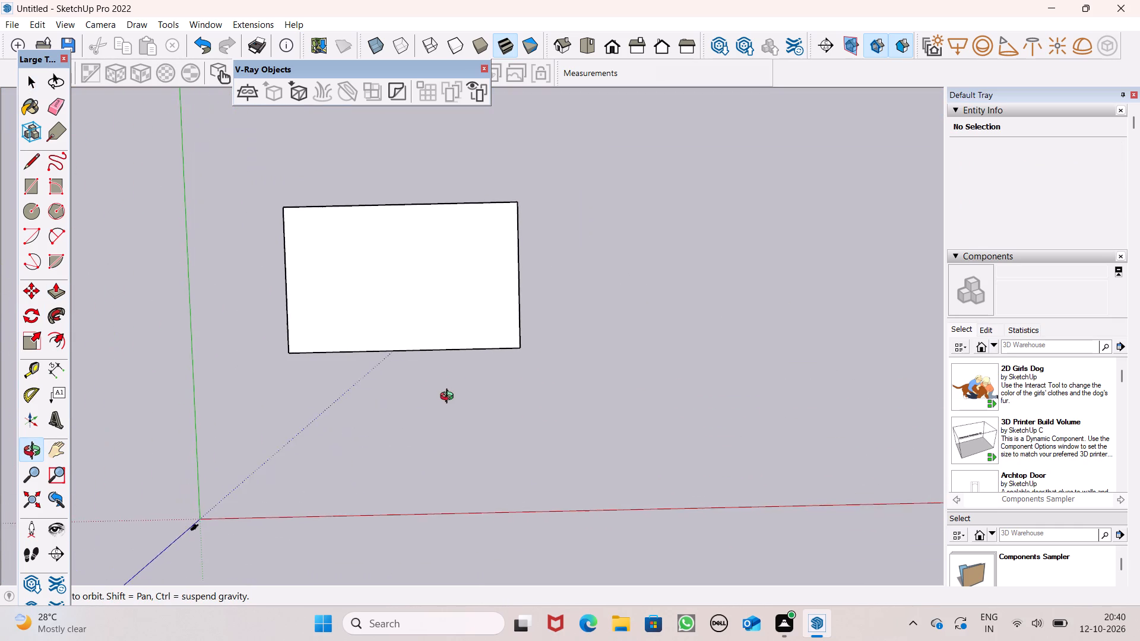
pyautogui.moveTo(449, 398); pyautogui.dragTo(358, 377, button='middle')
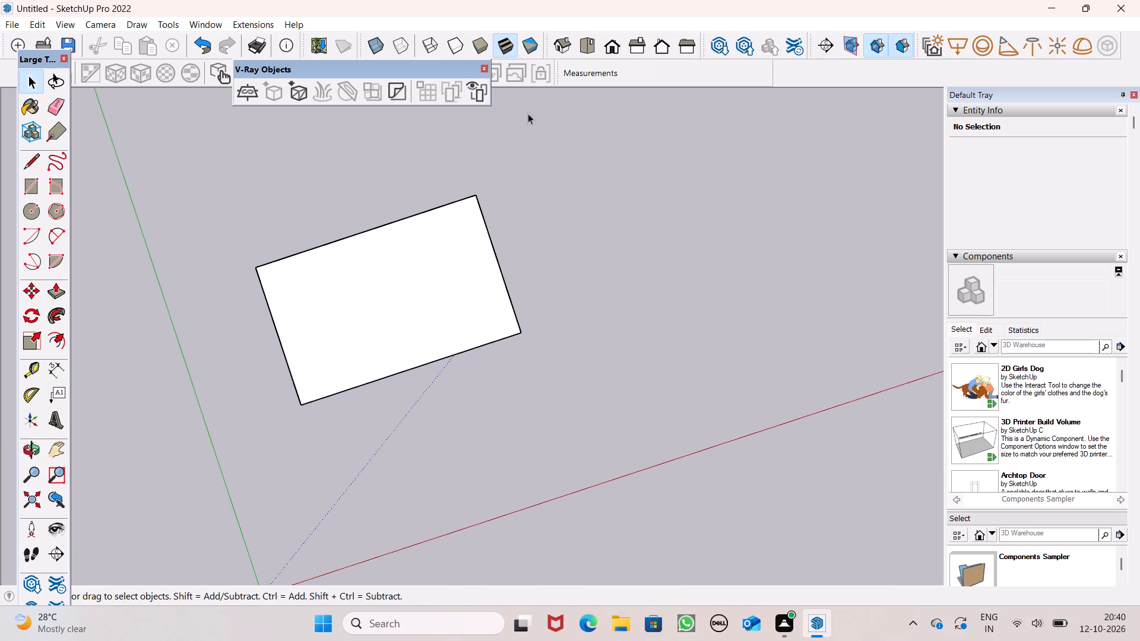
pyautogui.click(585, 40)
pyautogui.scroll(2, 512, 339)
pyautogui.scroll(1, 506, 421)
pyautogui.moveTo(506, 421); pyautogui.dragTo(535, 335, button='middle')
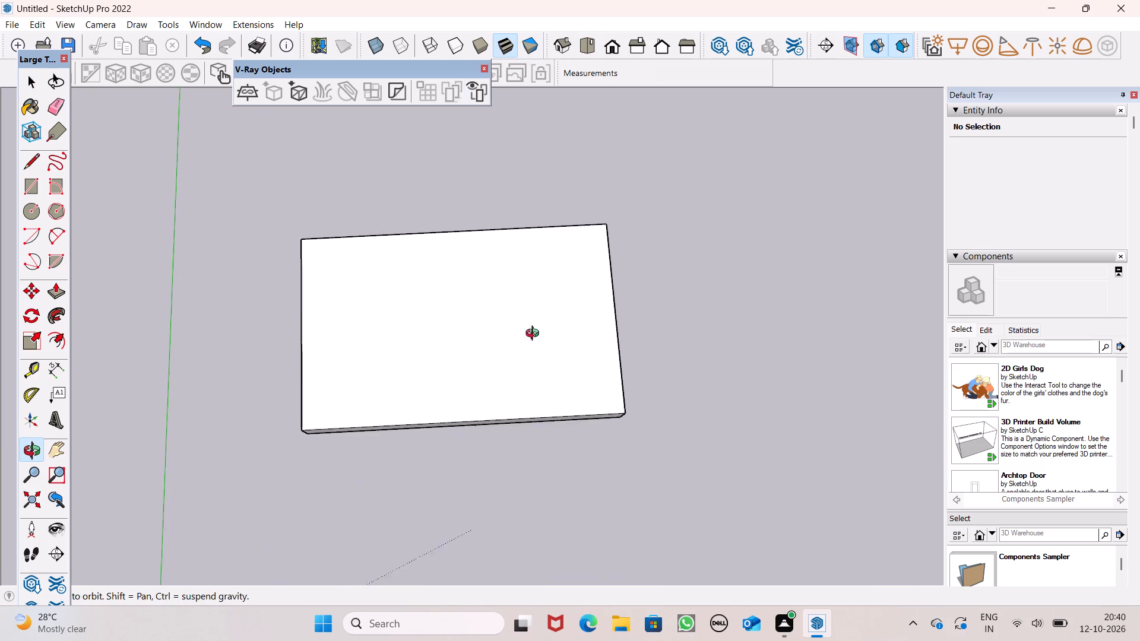
pyautogui.moveTo(535, 335); pyautogui.dragTo(509, 267, button='middle')
pyautogui.scroll(1, 539, 319)
pyautogui.moveTo(515, 285); pyautogui.dragTo(539, 436, button='middle')
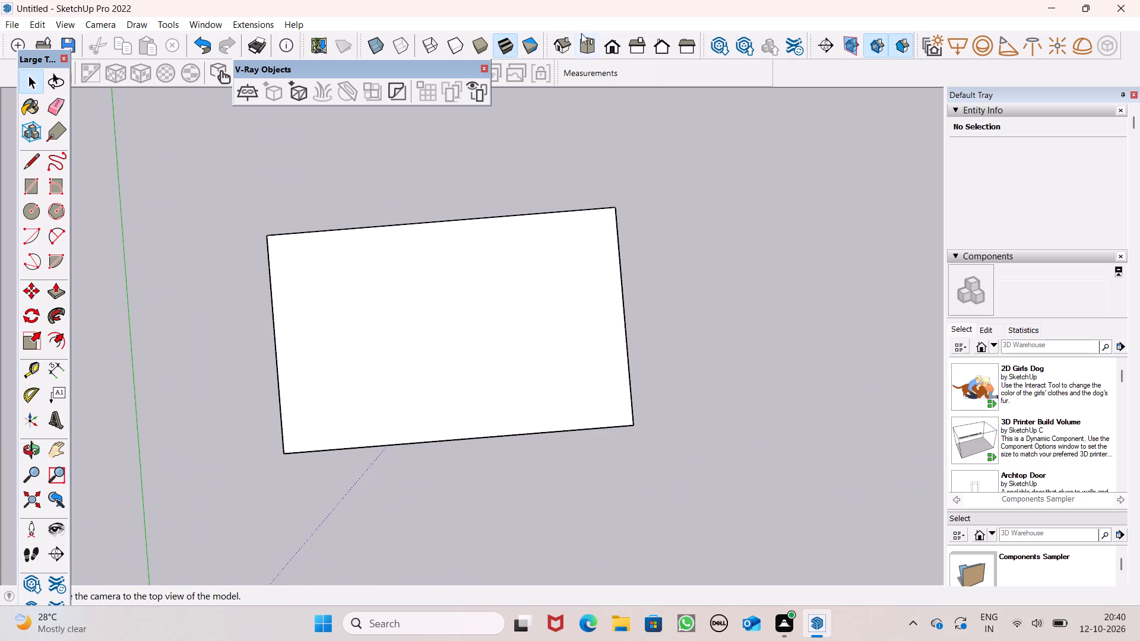
pyautogui.click(594, 45)
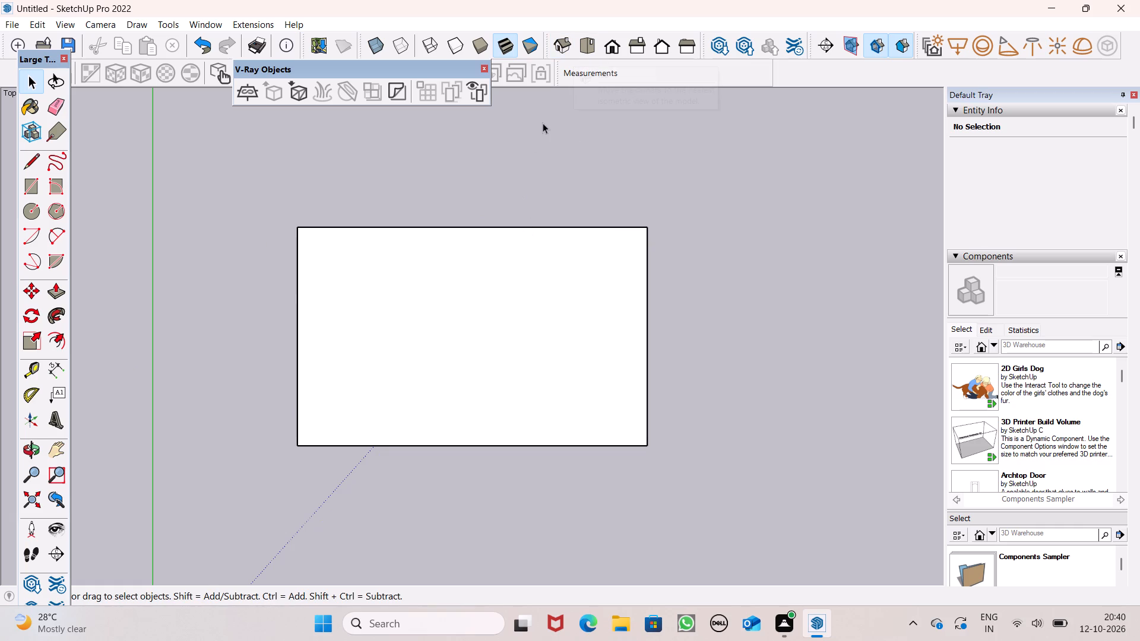
pyautogui.click(589, 43)
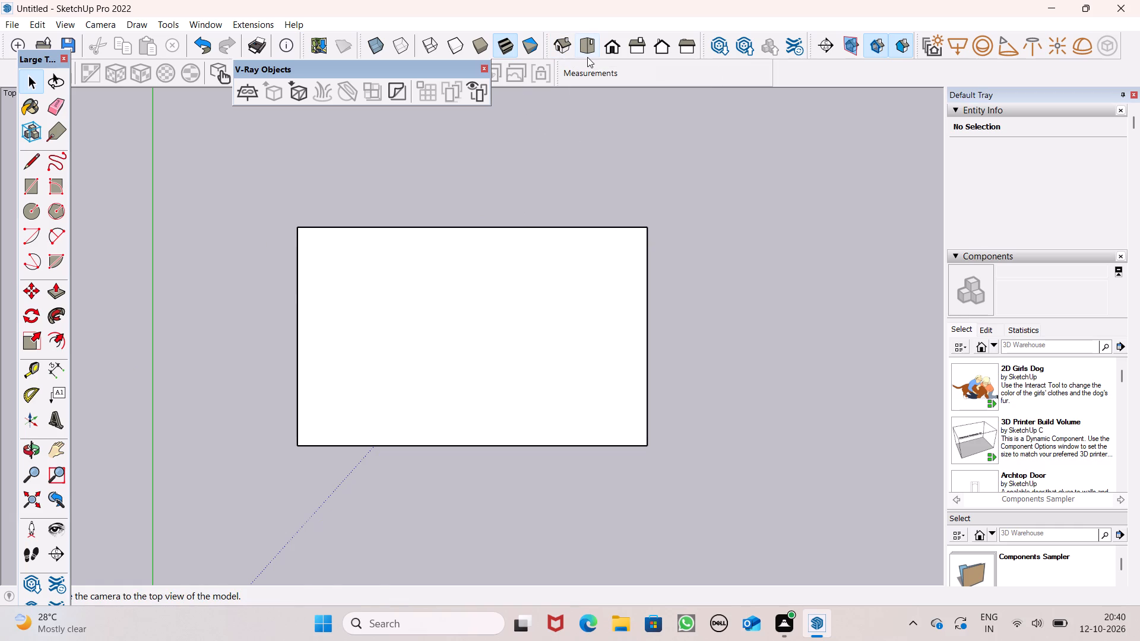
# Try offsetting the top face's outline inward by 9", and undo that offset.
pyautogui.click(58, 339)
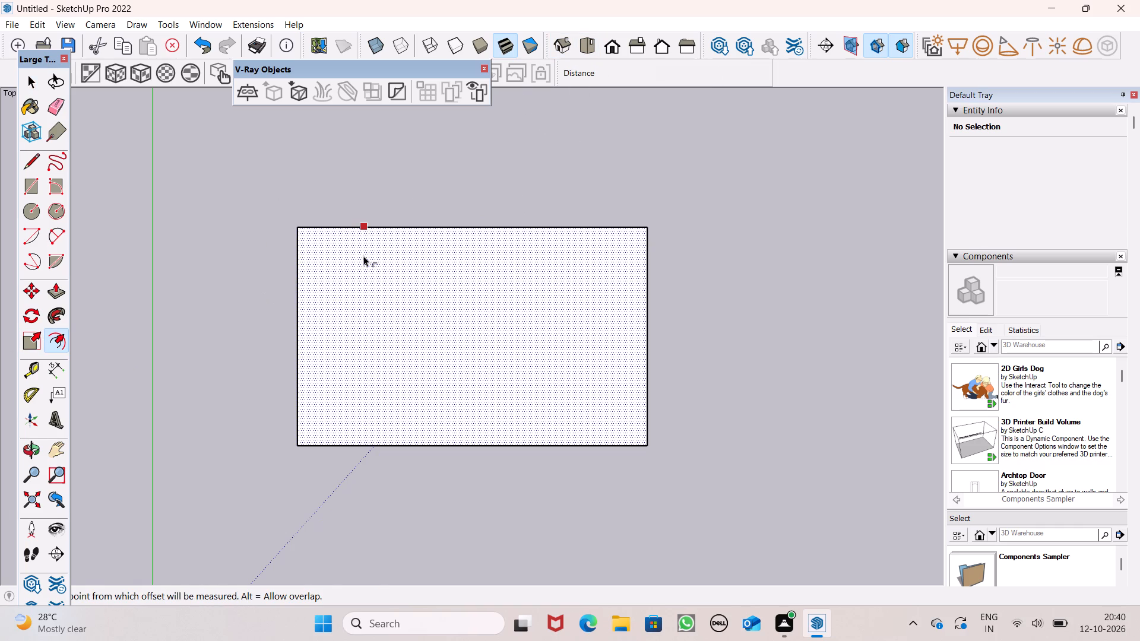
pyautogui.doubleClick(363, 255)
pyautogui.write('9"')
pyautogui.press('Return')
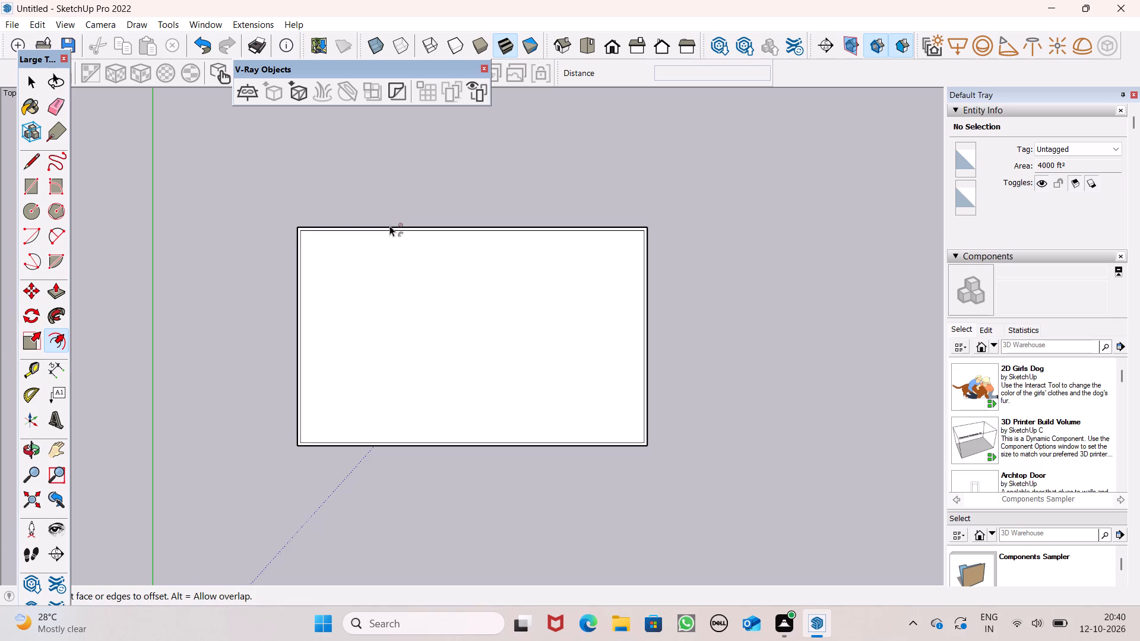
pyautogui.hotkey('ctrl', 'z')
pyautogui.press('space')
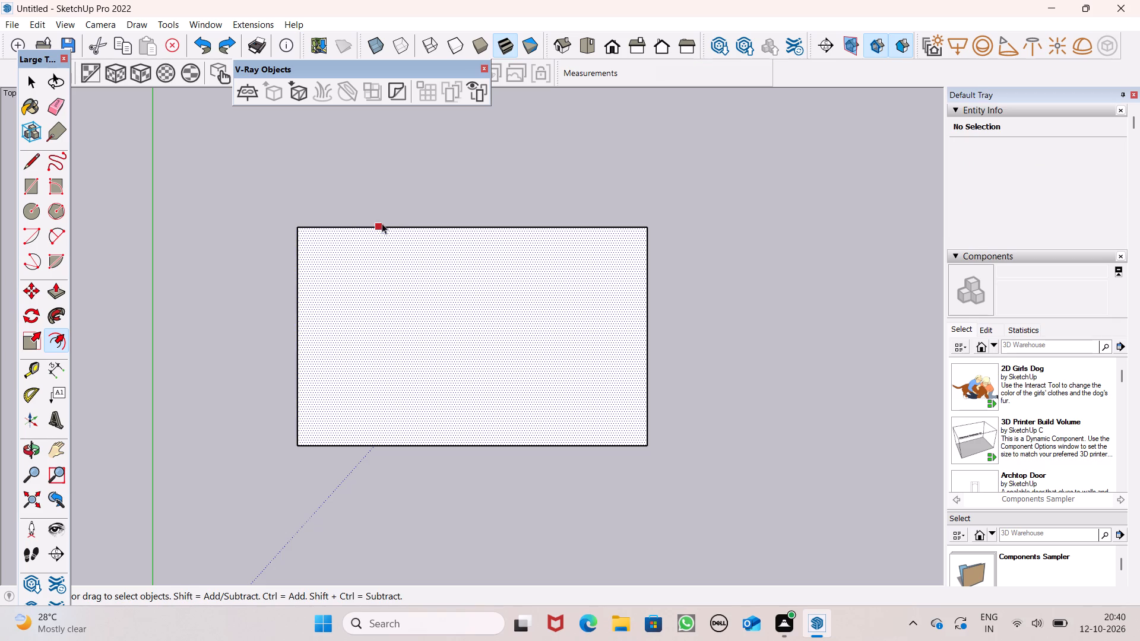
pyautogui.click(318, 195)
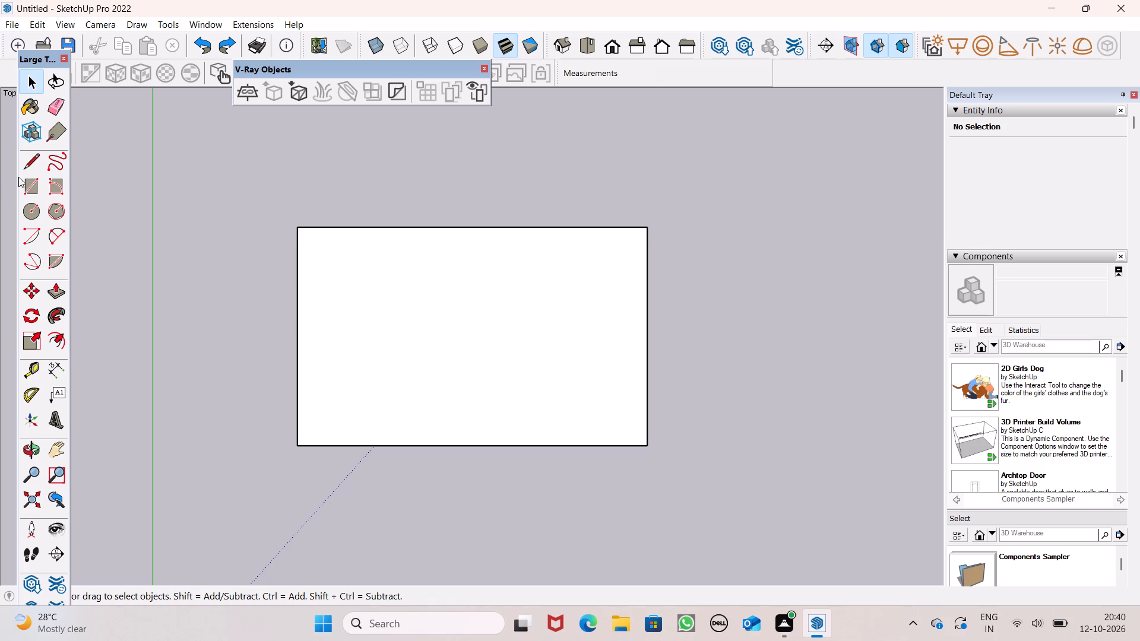
# Offset the top face's outline inward by 1'.
pyautogui.click(53, 335)
pyautogui.moveTo(335, 241); pyautogui.dragTo(337, 241)
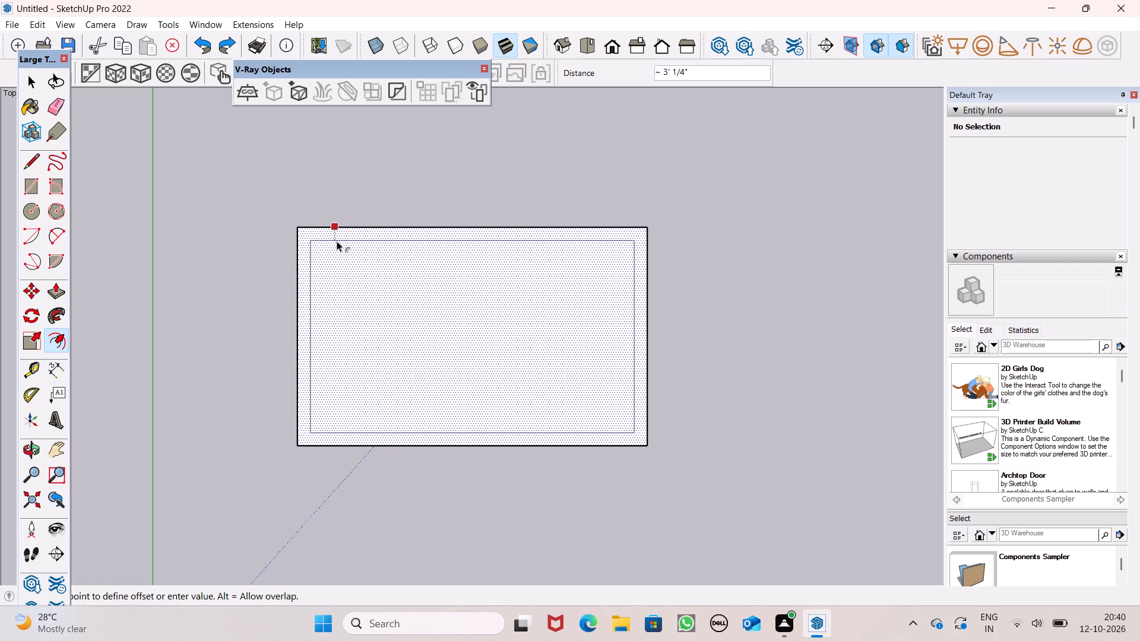
pyautogui.moveTo(337, 241); pyautogui.dragTo(340, 246)
pyautogui.write("1'")
pyautogui.press('Return')
pyautogui.press('space')
pyautogui.click(437, 162)
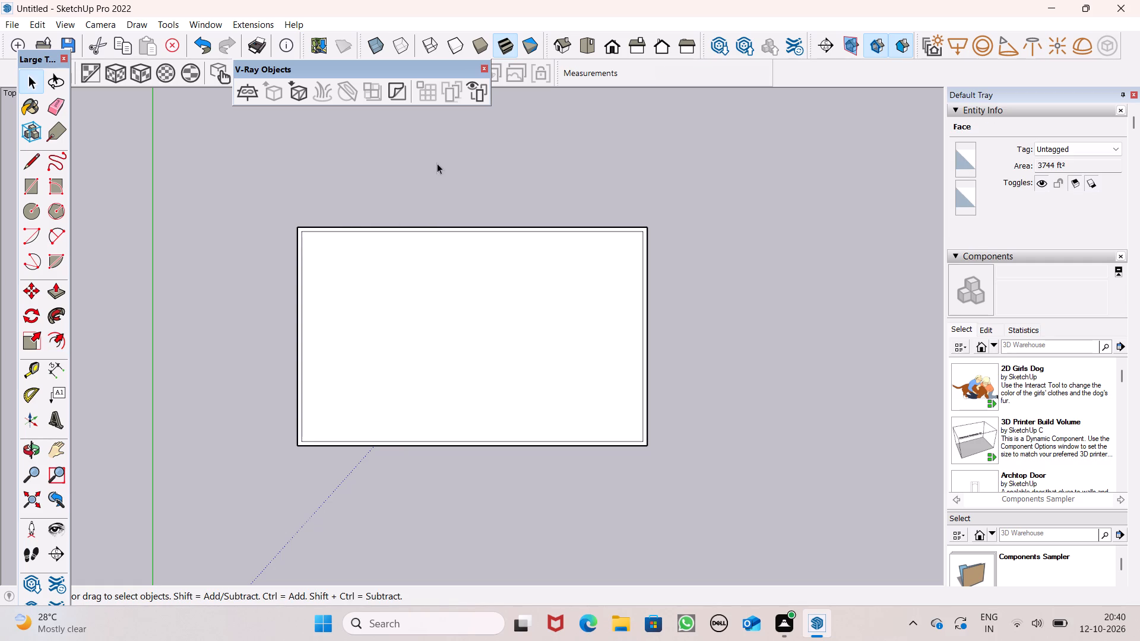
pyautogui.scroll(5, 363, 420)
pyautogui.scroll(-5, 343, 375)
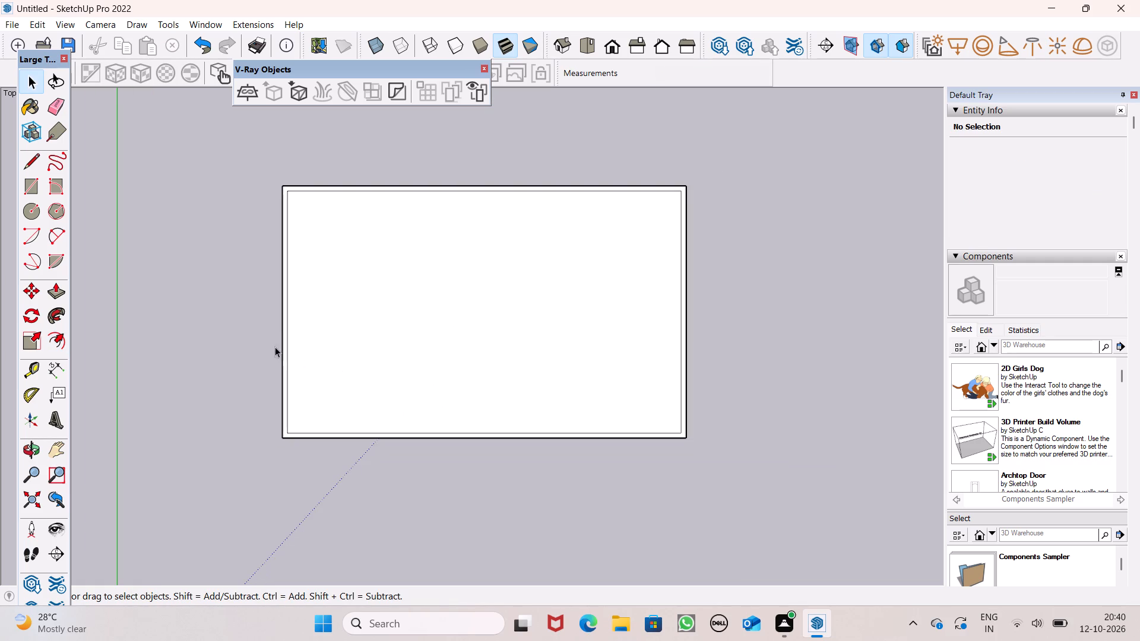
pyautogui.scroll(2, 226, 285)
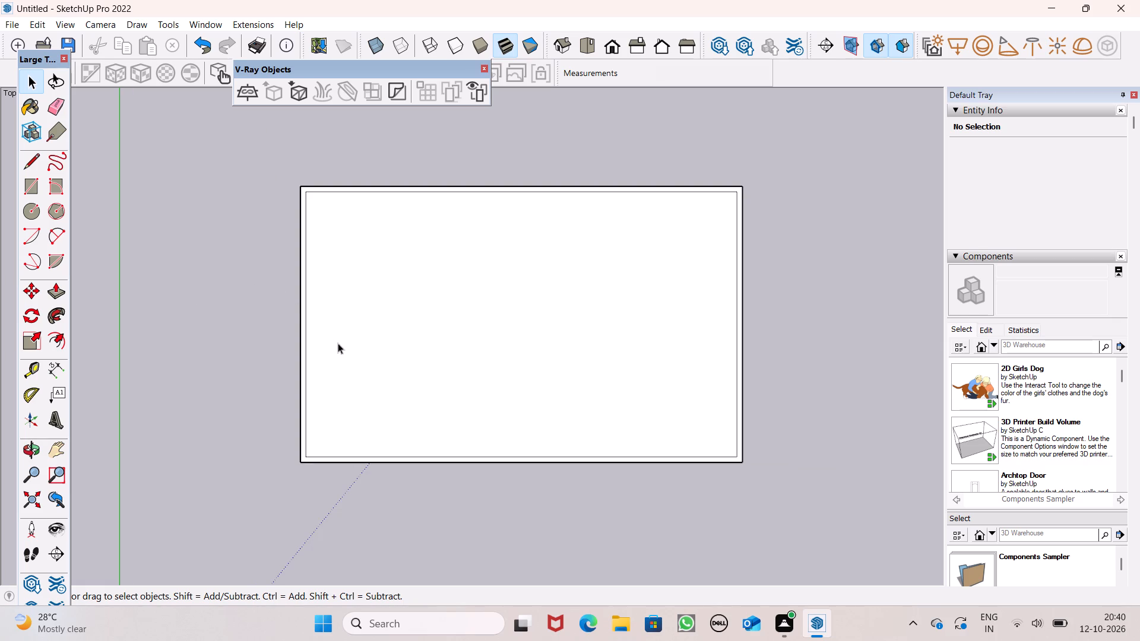
# Examine the base and its inset border from above and from an oblique angle.
pyautogui.scroll(-2, 326, 339)
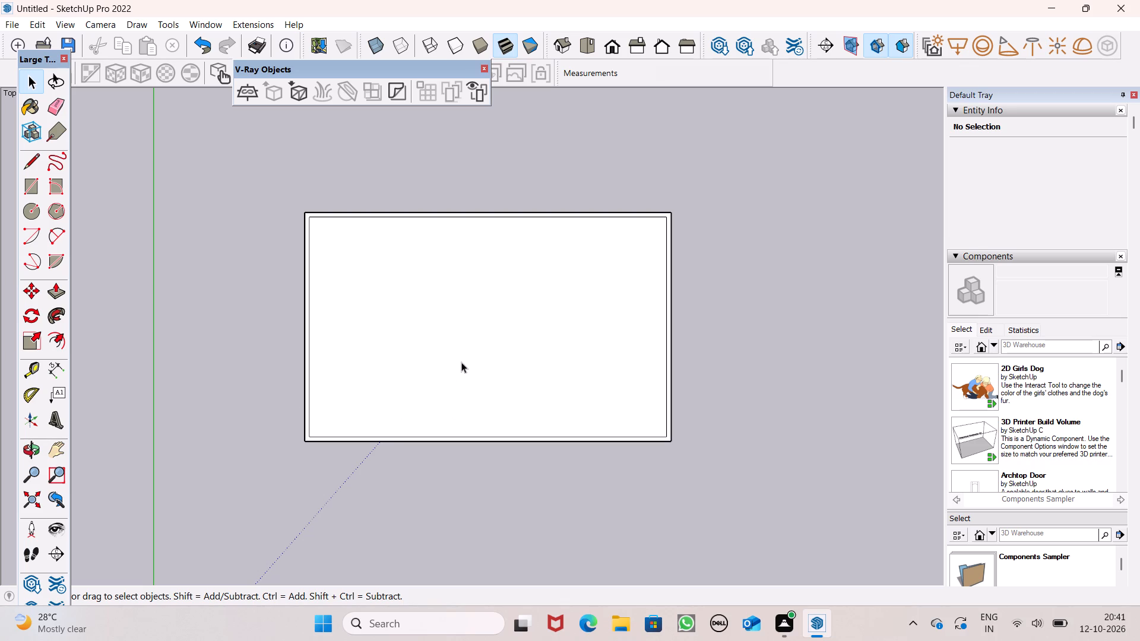
pyautogui.scroll(1, 375, 360)
pyautogui.scroll(-4, 376, 373)
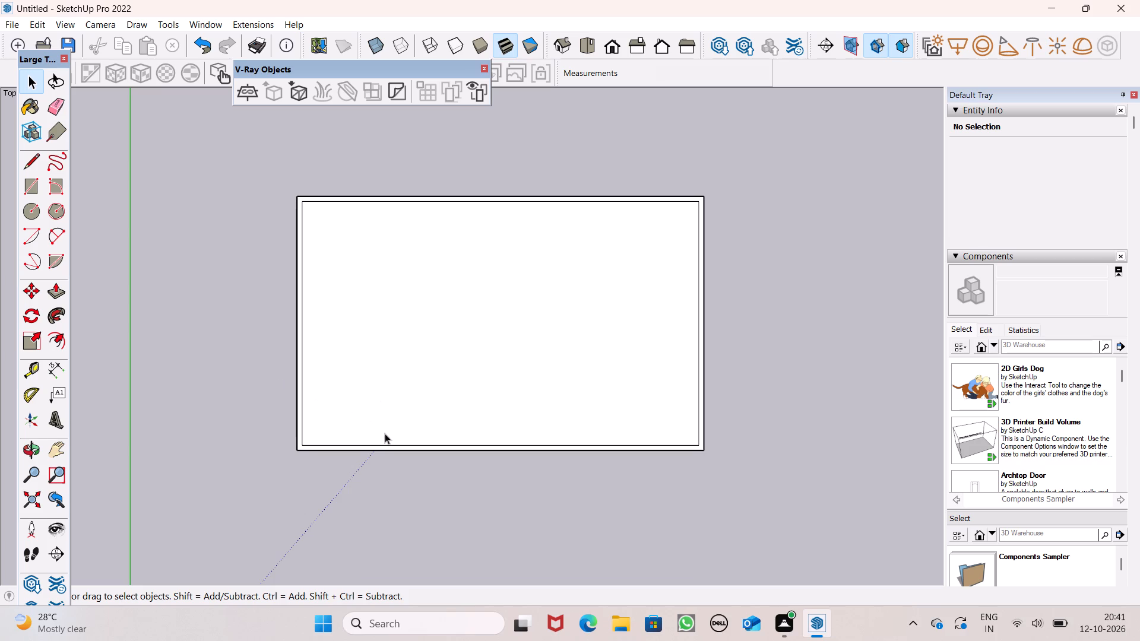
pyautogui.scroll(4, 306, 420)
pyautogui.scroll(-2, 306, 420)
pyautogui.moveTo(368, 467); pyautogui.dragTo(398, 162, button='middle')
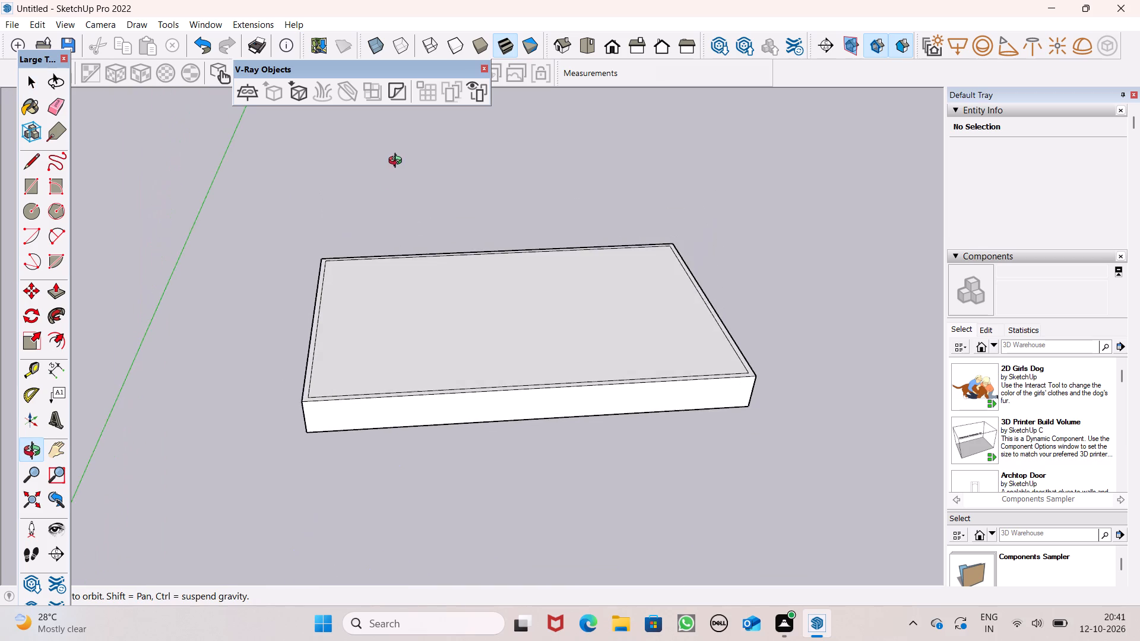
pyautogui.moveTo(398, 162); pyautogui.dragTo(379, 421, button='middle')
pyautogui.scroll(-3, 411, 341)
pyautogui.moveTo(416, 331); pyautogui.dragTo(413, 372, button='middle')
pyautogui.scroll(8, 424, 296)
pyautogui.scroll(-7, 443, 299)
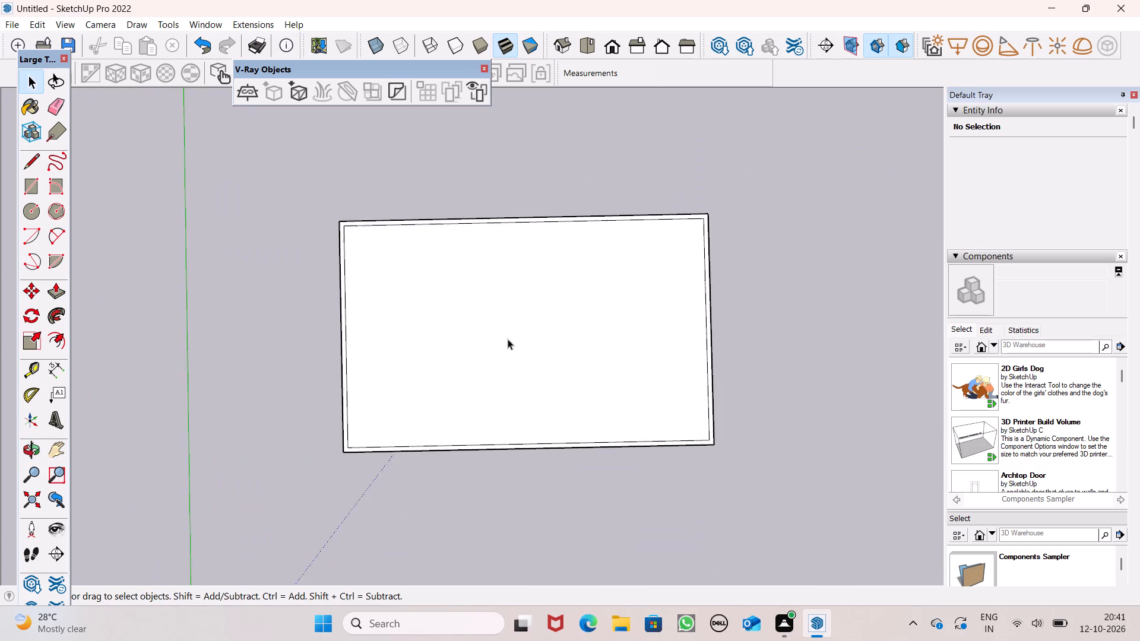
pyautogui.scroll(1, 506, 397)
pyautogui.moveTo(506, 397); pyautogui.dragTo(505, 410, button='middle')
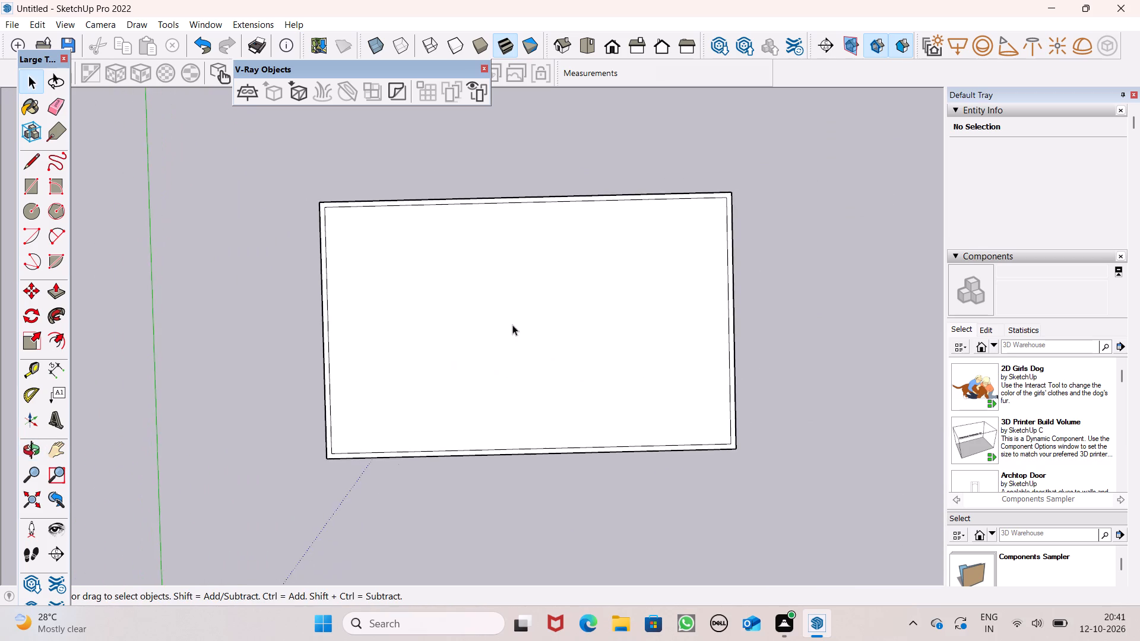
pyautogui.scroll(-5, 515, 322)
pyautogui.moveTo(526, 346); pyautogui.dragTo(528, 358, button='middle')
pyautogui.scroll(7, 557, 319)
pyautogui.scroll(-1, 477, 276)
pyautogui.moveTo(478, 296); pyautogui.dragTo(480, 294, button='middle')
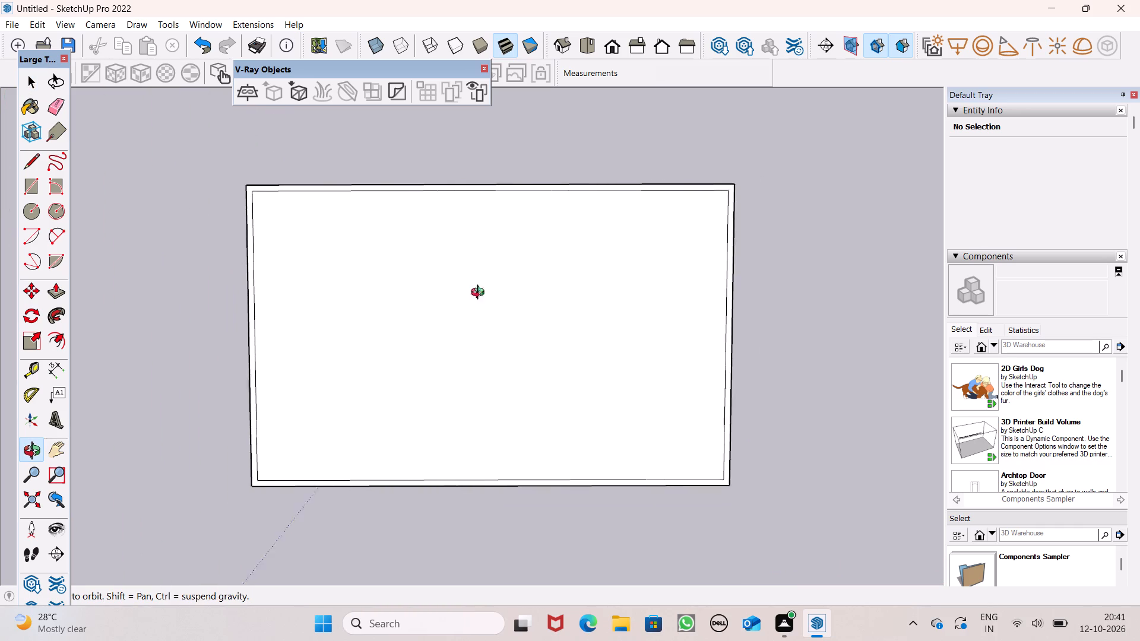
pyautogui.moveTo(480, 294); pyautogui.dragTo(486, 286, button='middle')
pyautogui.middleClick(486, 294)
pyautogui.scroll(-2, 483, 278)
pyautogui.scroll(2, 455, 316)
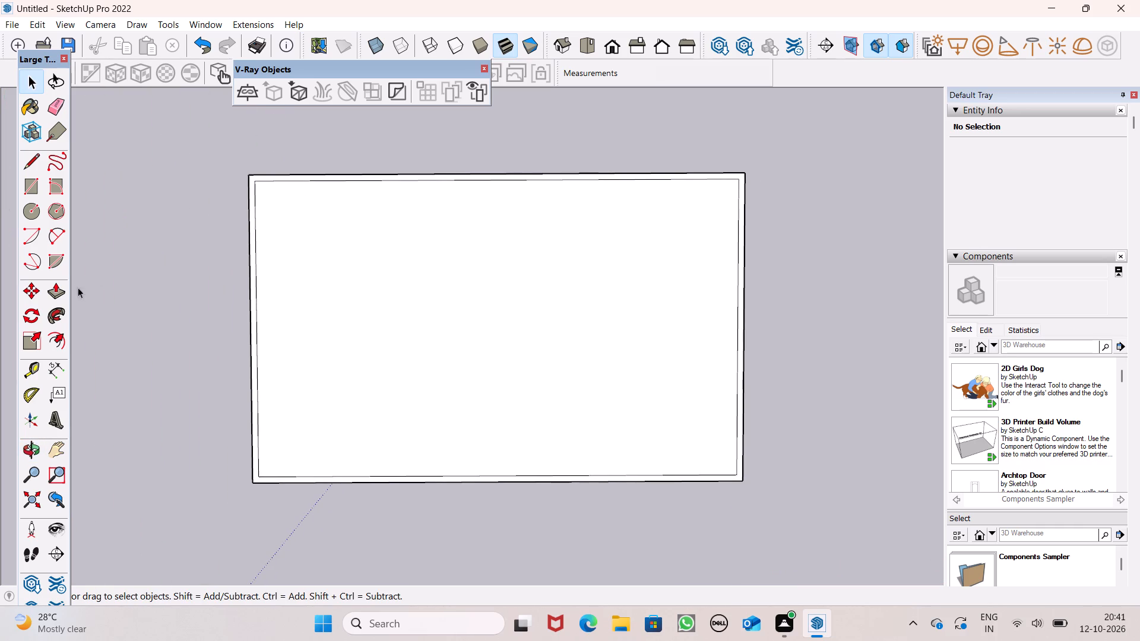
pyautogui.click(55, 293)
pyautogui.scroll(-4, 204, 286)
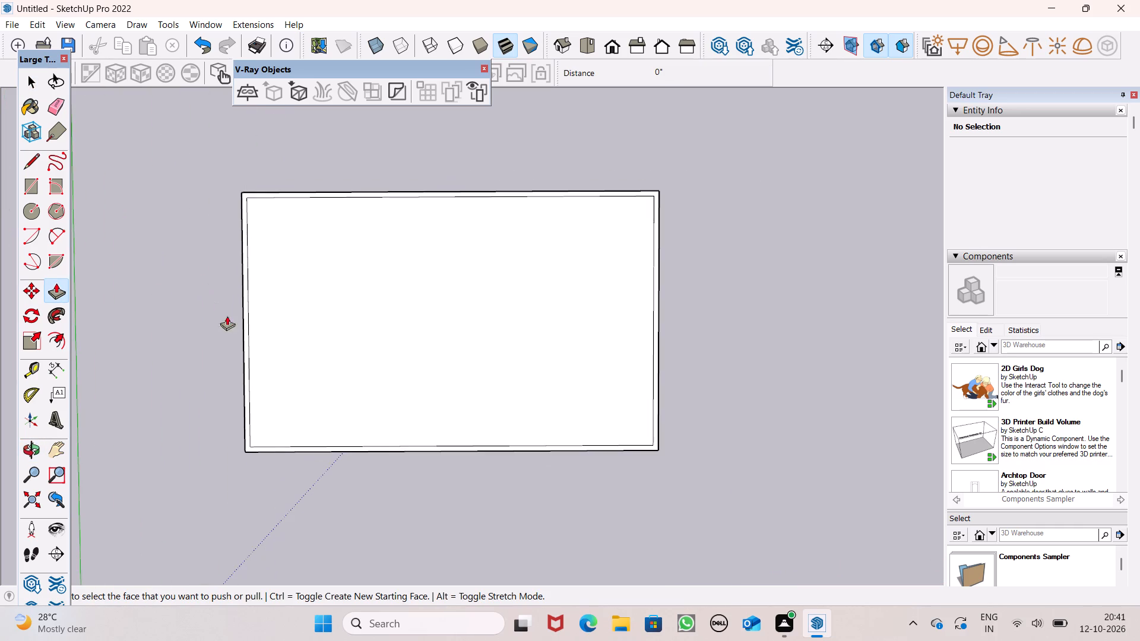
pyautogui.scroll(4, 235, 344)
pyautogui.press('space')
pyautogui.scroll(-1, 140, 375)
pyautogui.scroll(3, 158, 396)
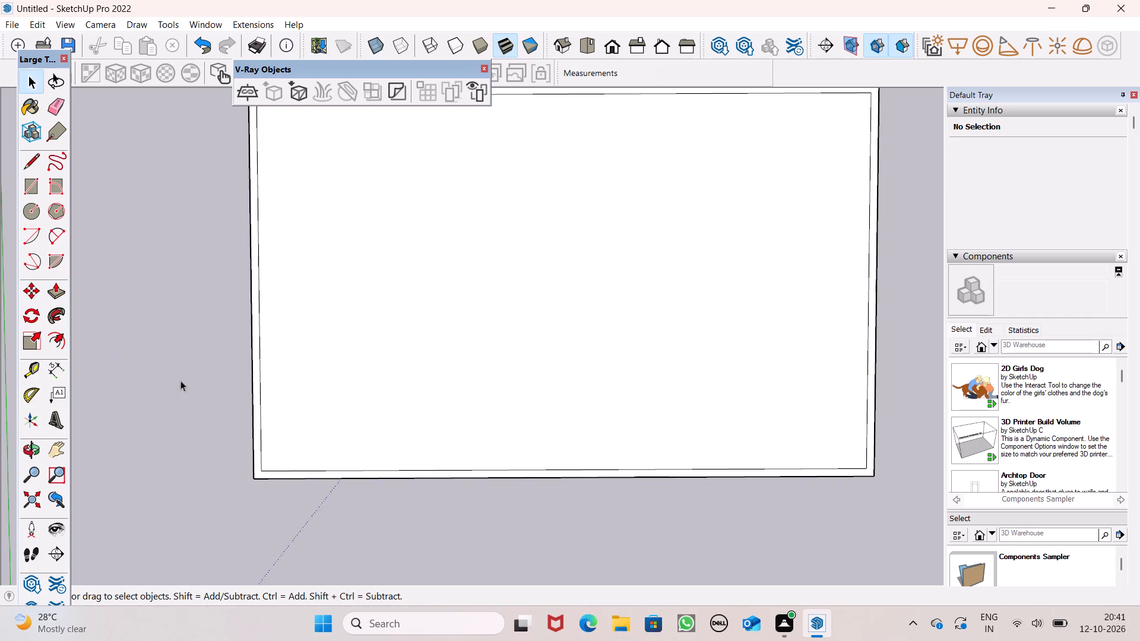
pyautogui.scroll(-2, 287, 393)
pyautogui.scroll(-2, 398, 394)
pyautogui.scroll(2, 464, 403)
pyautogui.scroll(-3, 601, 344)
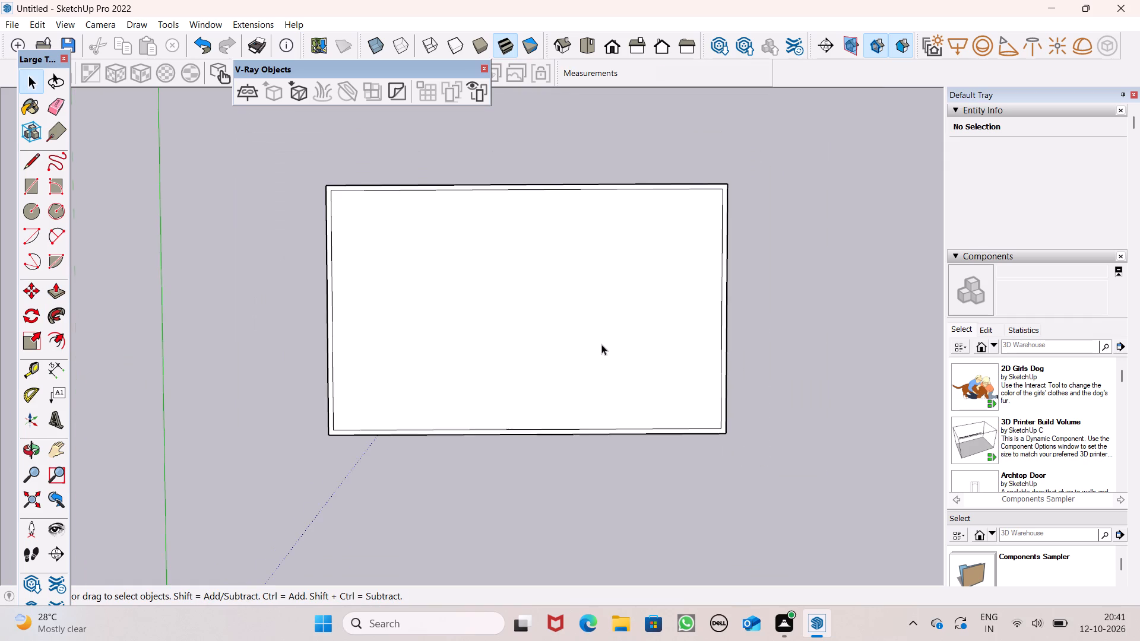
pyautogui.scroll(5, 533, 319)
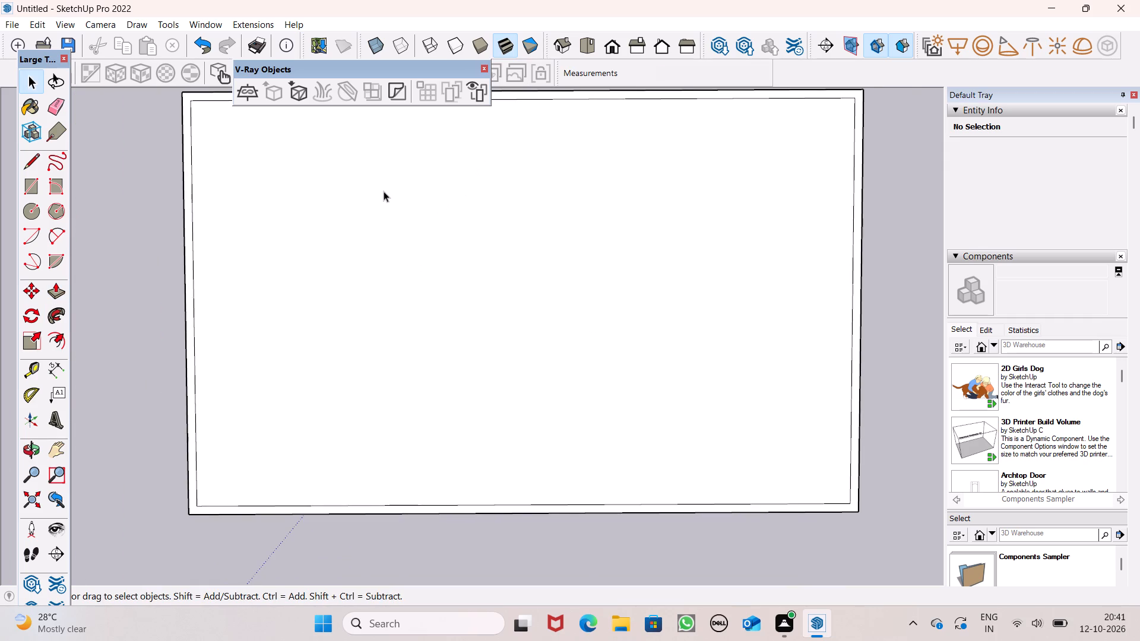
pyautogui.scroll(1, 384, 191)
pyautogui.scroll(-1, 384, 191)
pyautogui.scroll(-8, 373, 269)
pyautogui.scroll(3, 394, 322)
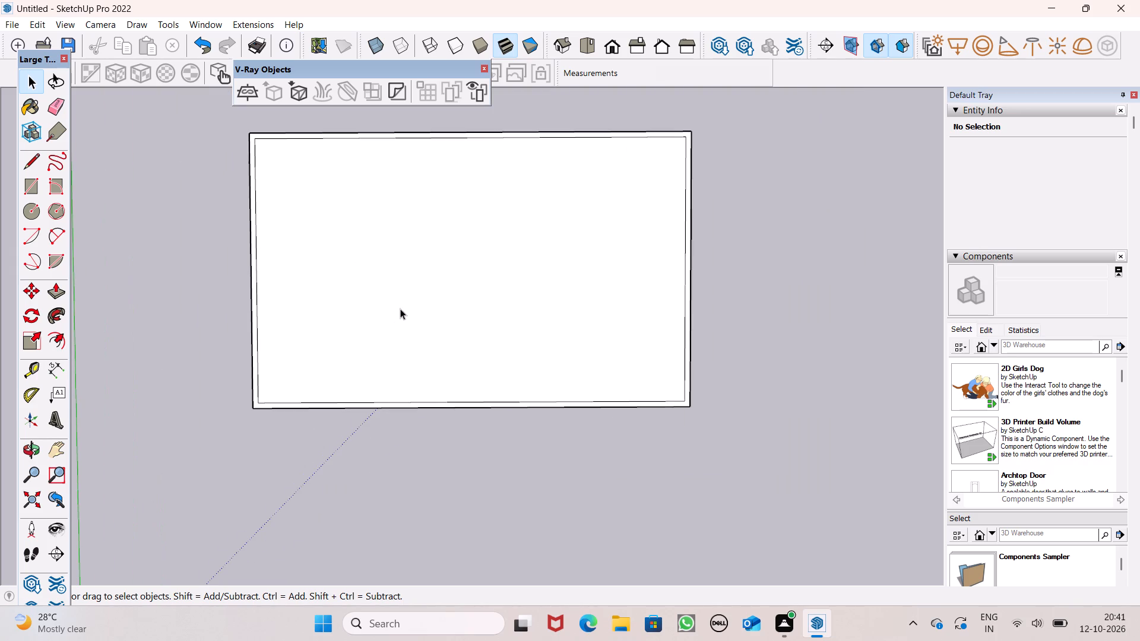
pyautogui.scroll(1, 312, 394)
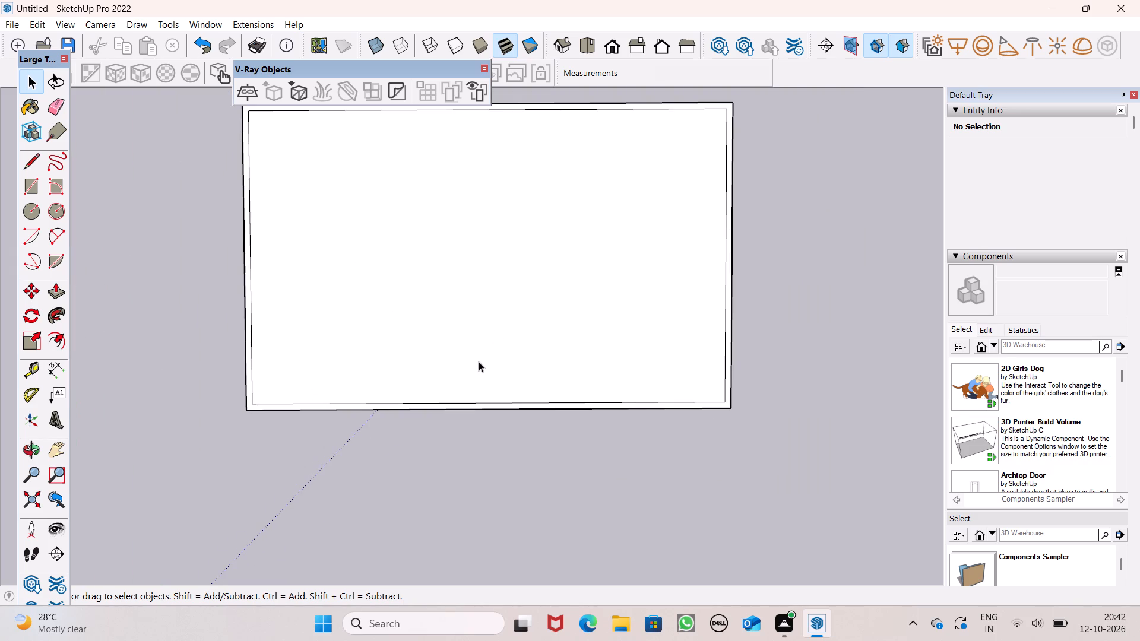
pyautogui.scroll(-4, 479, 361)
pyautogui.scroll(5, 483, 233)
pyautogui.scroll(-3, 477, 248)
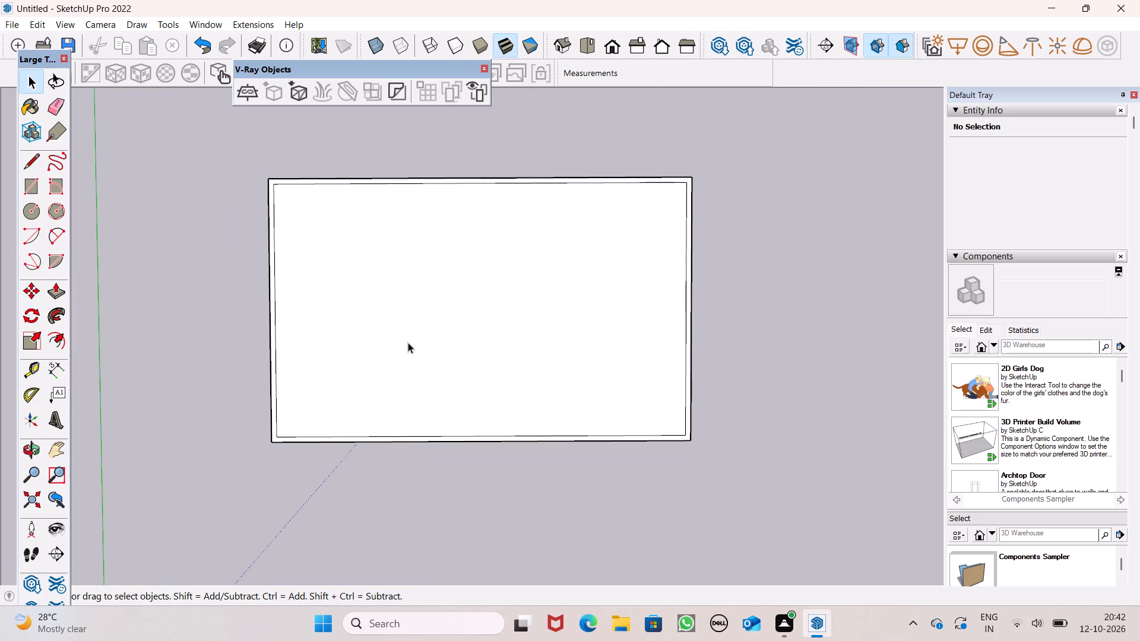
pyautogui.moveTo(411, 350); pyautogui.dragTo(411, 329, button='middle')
# Draw a 1' line across the border at the front-left corner, from the inset outline's corner to the base's left outer edge.
pyautogui.click(33, 152)
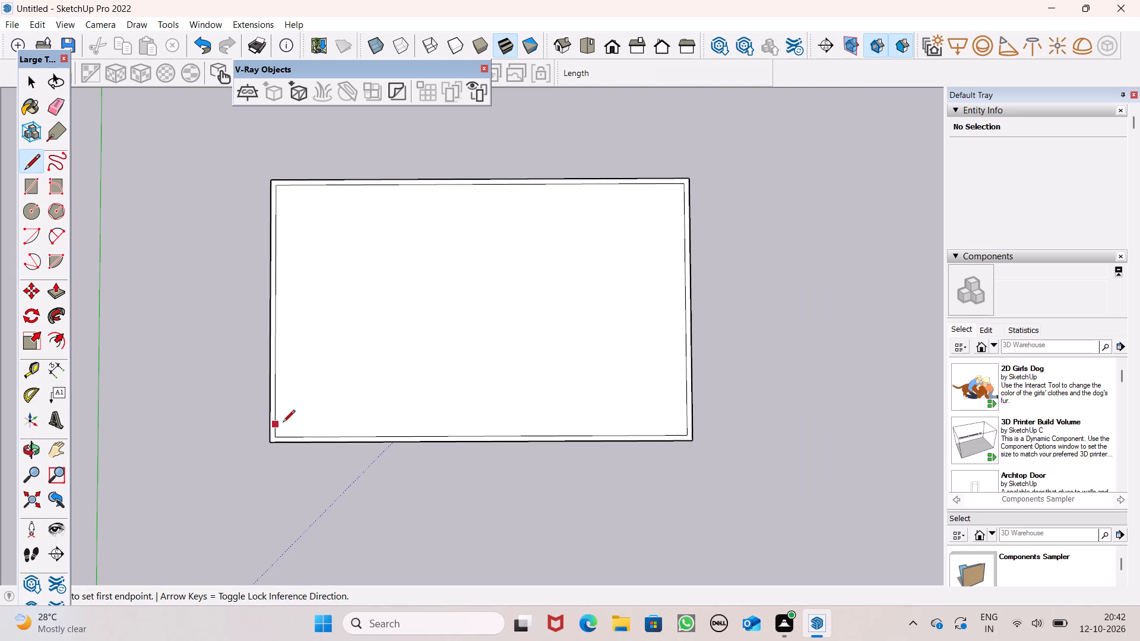
pyautogui.scroll(2, 274, 398)
pyautogui.scroll(2, 278, 477)
pyautogui.scroll(6, 258, 415)
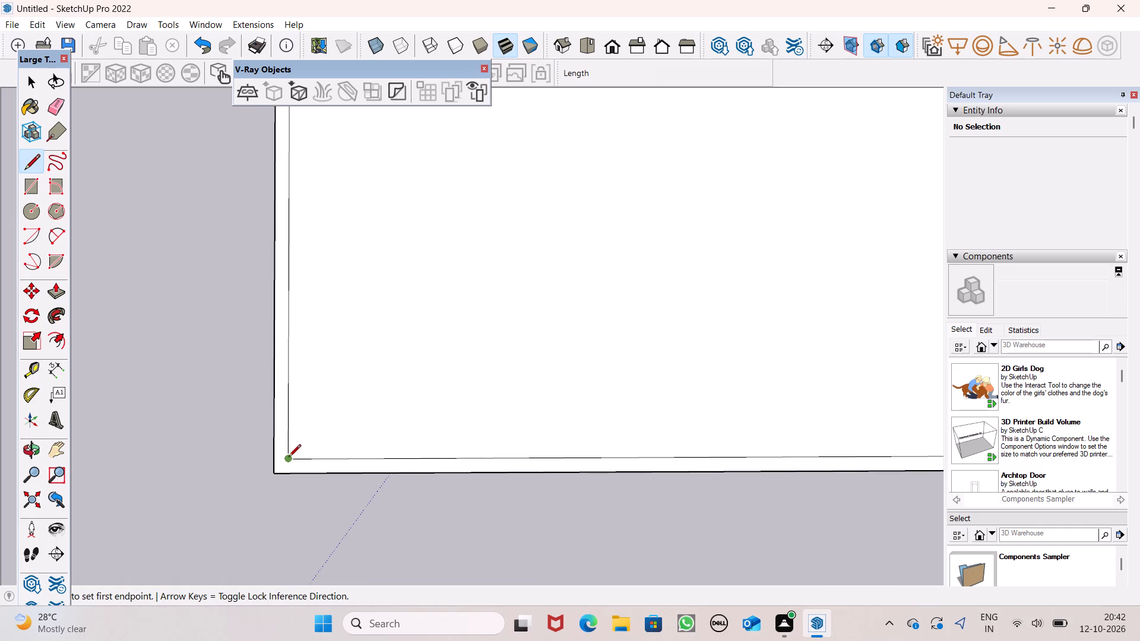
pyautogui.click(287, 456)
pyautogui.click(273, 458)
# Draw a line across the border at the front-right corner, from the inset outline's corner to the base's right outer edge.
pyautogui.scroll(-6, 144, 457)
pyautogui.scroll(-6, 446, 496)
pyautogui.scroll(7, 673, 526)
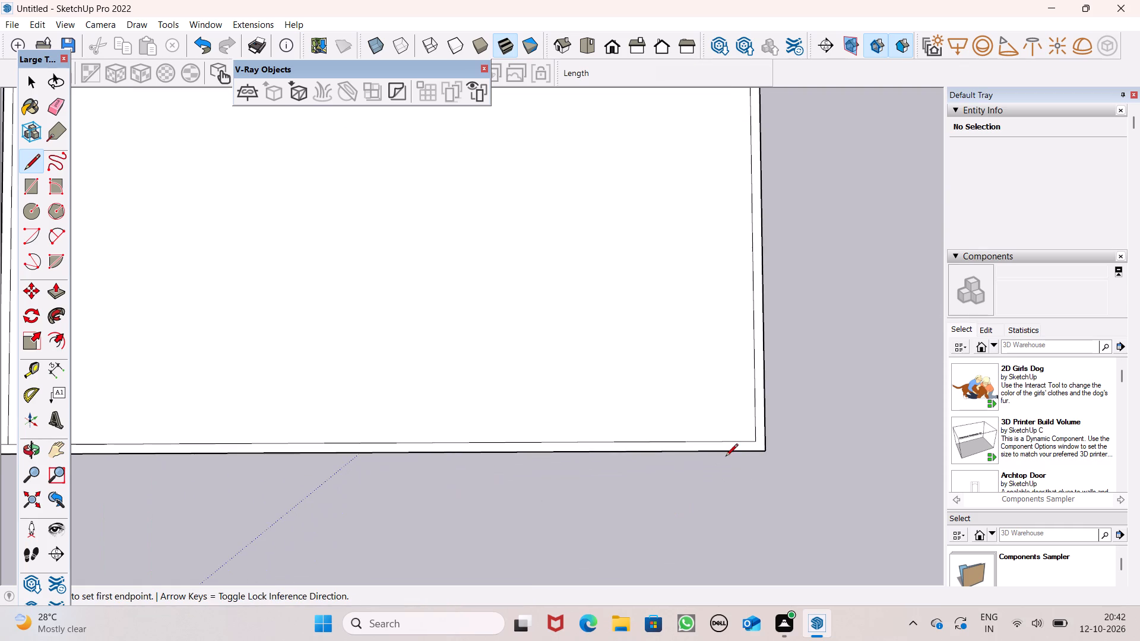
pyautogui.scroll(12, 743, 438)
pyautogui.click(771, 452)
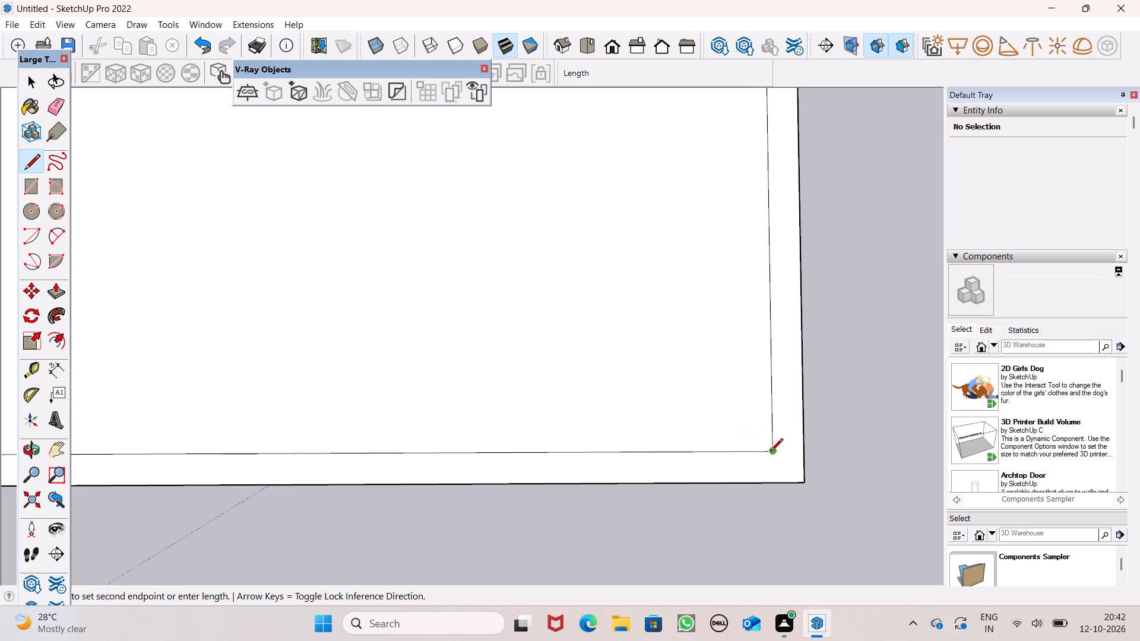
pyautogui.click(807, 449)
pyautogui.press('space')
# Push/Pull the U-shaped border along the left, back and right sides up 10' to form walls.
pyautogui.scroll(-1, 834, 478)
pyautogui.scroll(1, 838, 485)
pyautogui.scroll(-8, 838, 487)
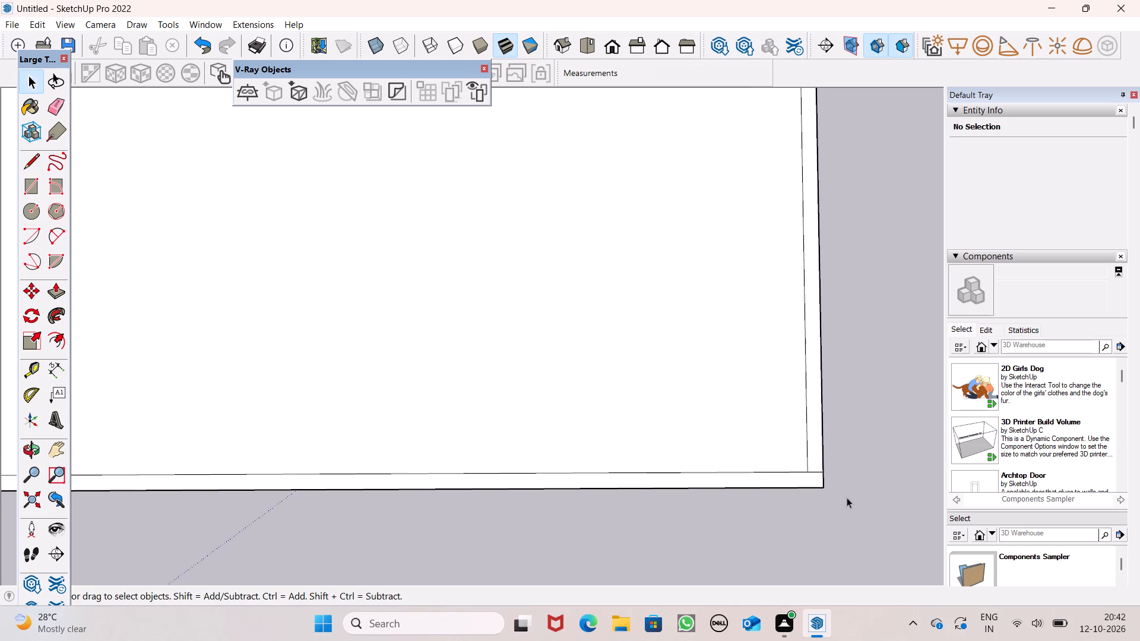
pyautogui.scroll(-4, 847, 497)
pyautogui.scroll(-7, 869, 411)
pyautogui.scroll(-6, 751, 460)
pyautogui.scroll(1, 609, 386)
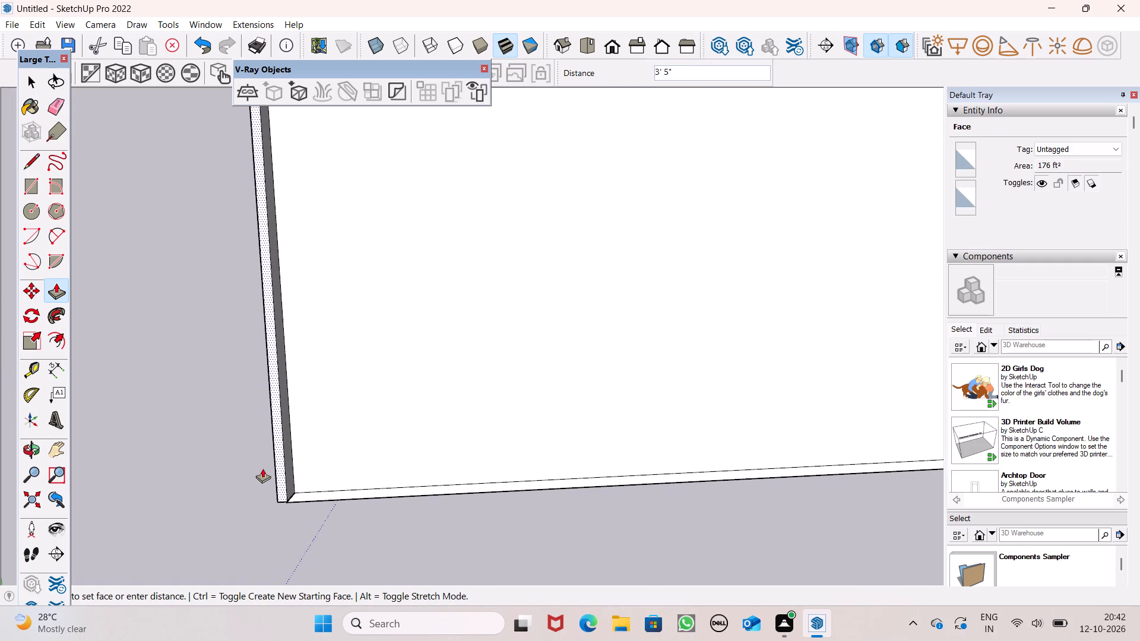
pyautogui.moveTo(262, 468); pyautogui.dragTo(230, 467)
pyautogui.write("10'")
pyautogui.press('Return')
# Examine the three raised walls and the open front from low and side angles.
pyautogui.scroll(-6, 556, 388)
pyautogui.scroll(-5, 160, 412)
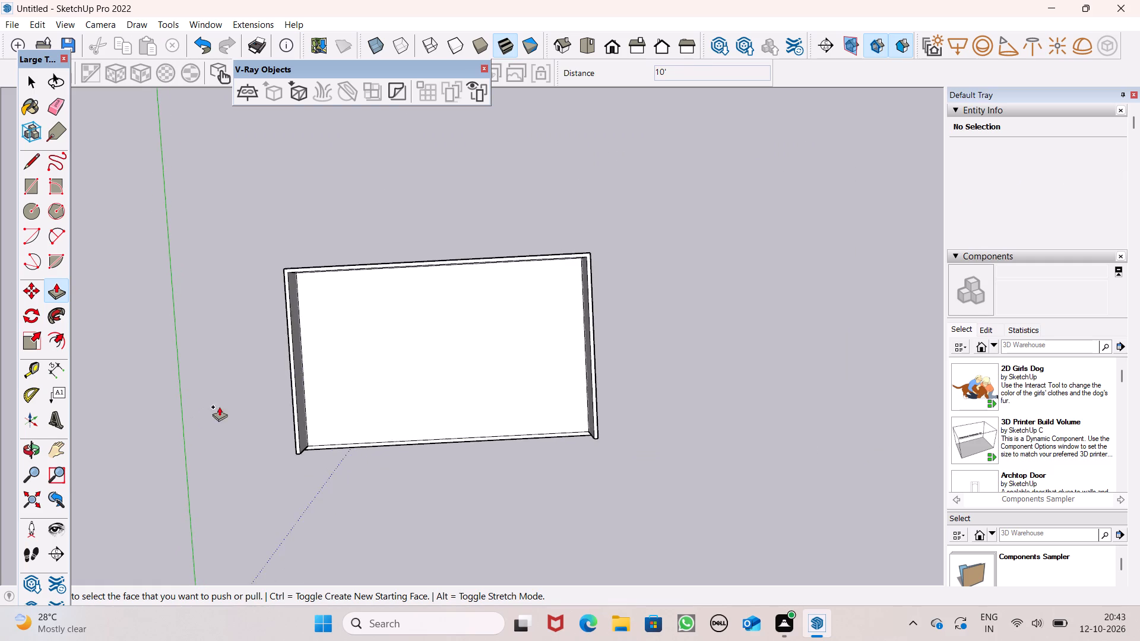
pyautogui.moveTo(219, 407); pyautogui.dragTo(271, 0, button='middle')
pyautogui.scroll(1, 293, 242)
pyautogui.scroll(4, 391, 449)
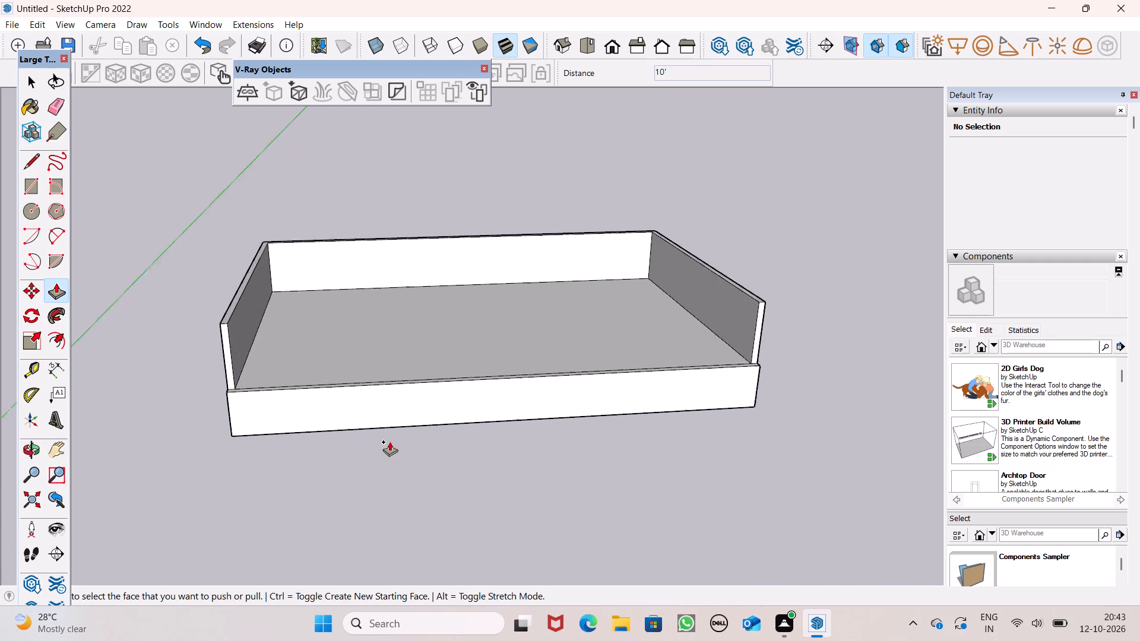
pyautogui.scroll(3, 389, 442)
pyautogui.moveTo(278, 336); pyautogui.dragTo(399, 270, button='middle')
pyautogui.scroll(2, 157, 260)
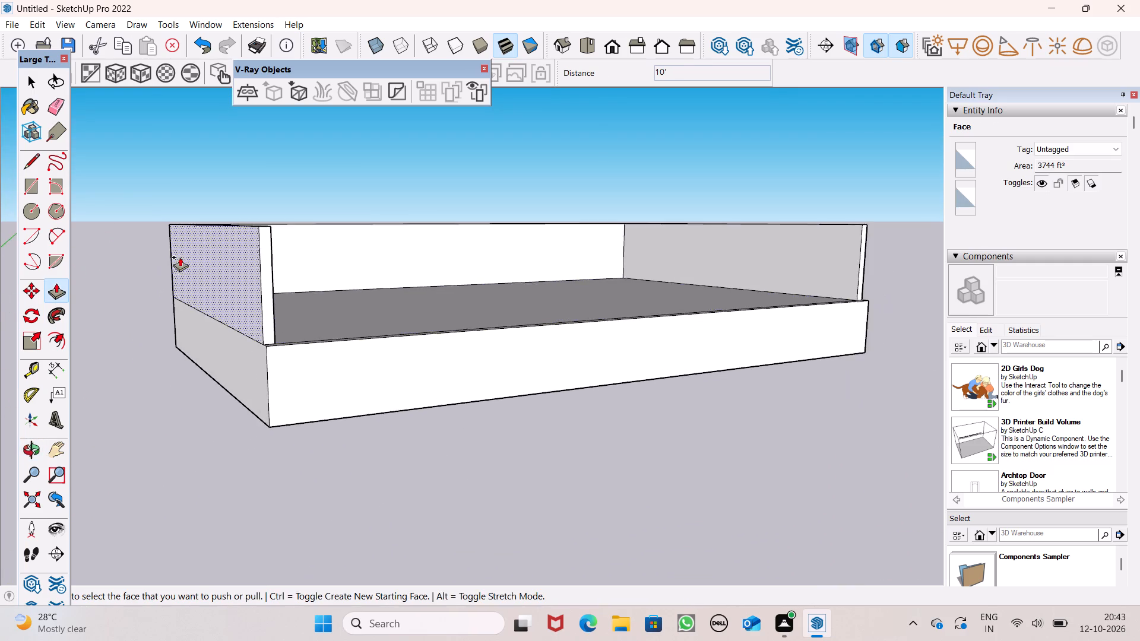
pyautogui.scroll(1, 180, 257)
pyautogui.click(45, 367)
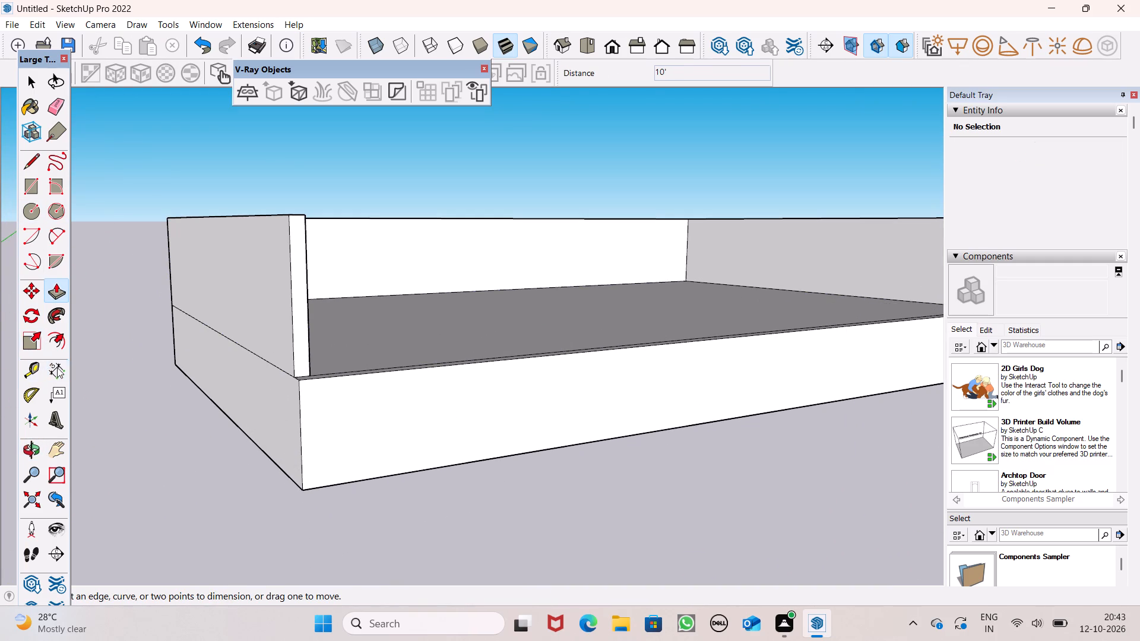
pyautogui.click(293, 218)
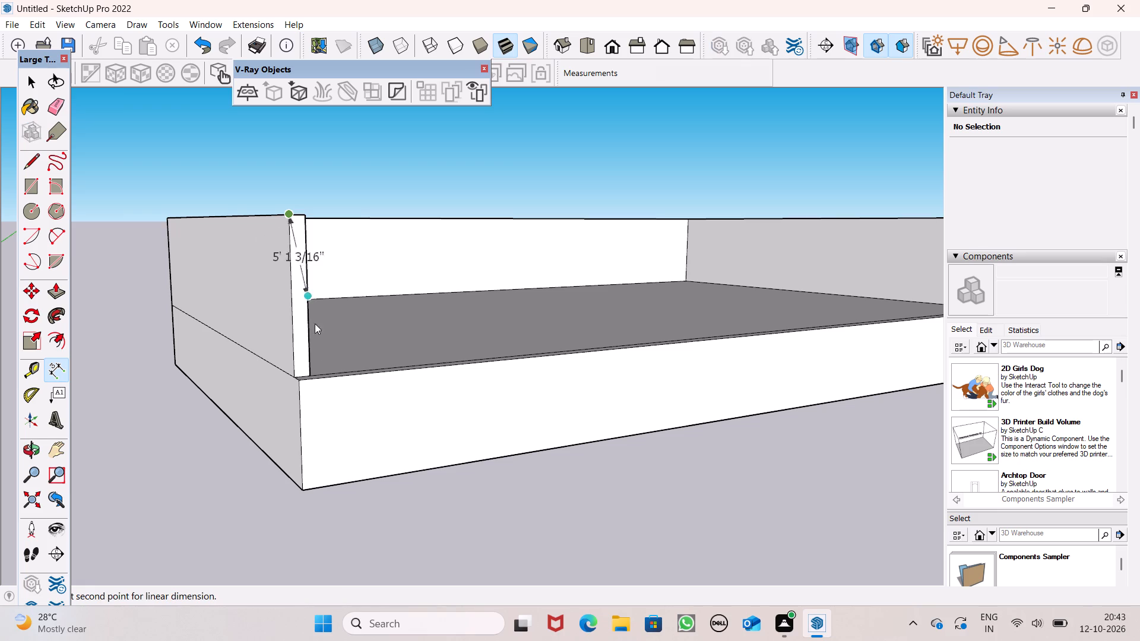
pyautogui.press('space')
# Draw a short line across the open front border strip, somewhat left of its middle, to divide it.
pyautogui.scroll(-7, 130, 348)
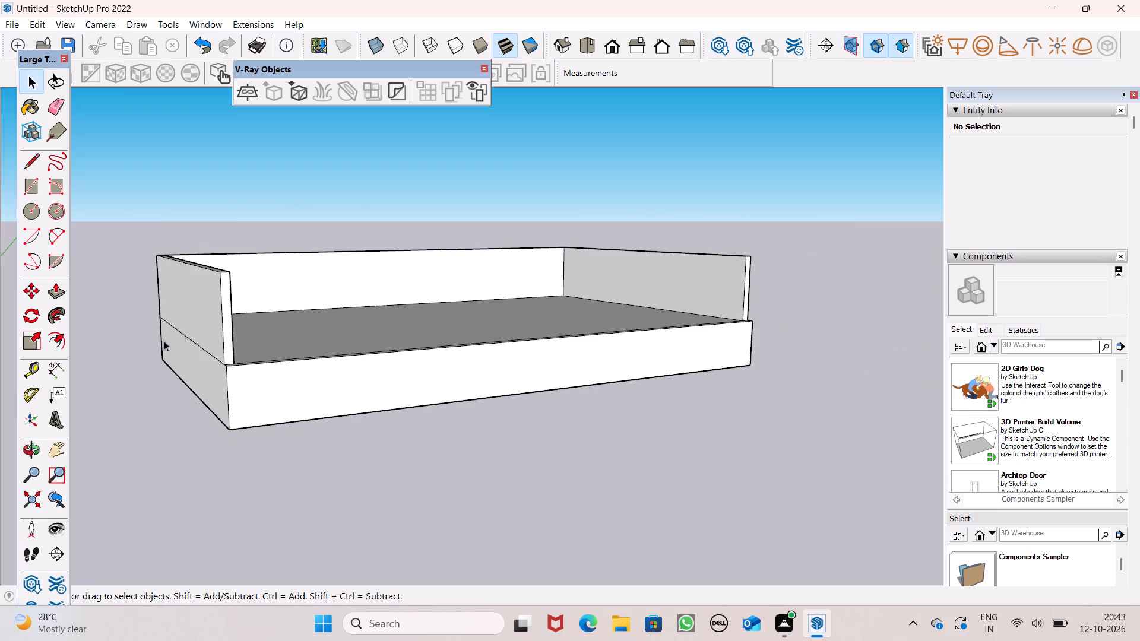
pyautogui.moveTo(519, 376); pyautogui.dragTo(338, 509, button='middle')
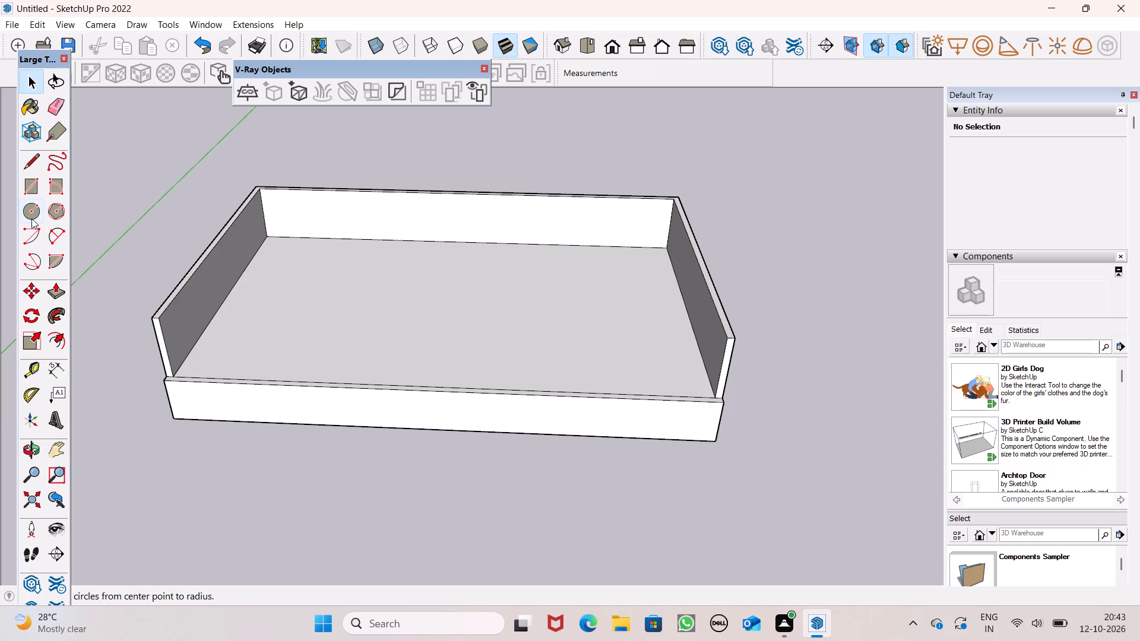
pyautogui.click(31, 157)
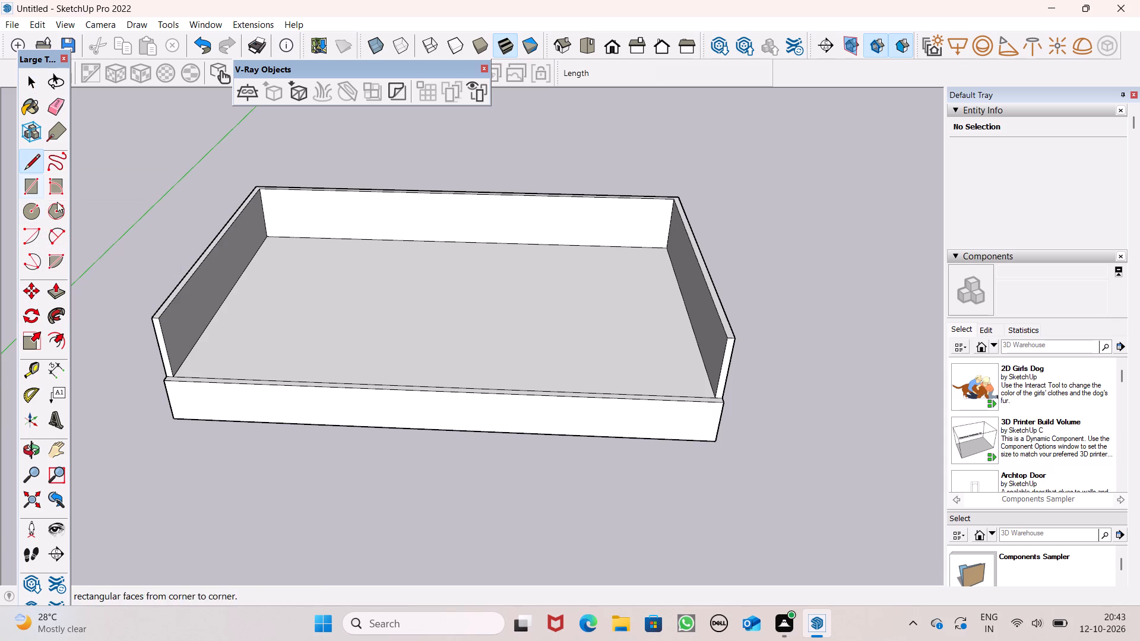
pyautogui.scroll(-1, 316, 395)
pyautogui.moveTo(321, 407); pyautogui.dragTo(324, 523, button='middle')
pyautogui.scroll(5, 378, 422)
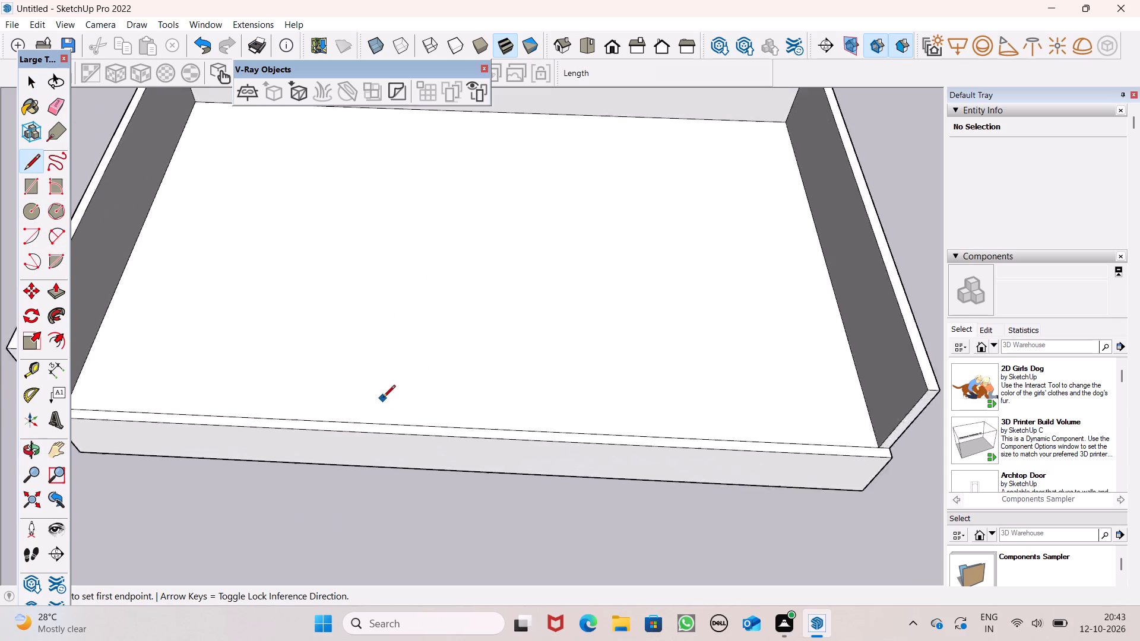
pyautogui.scroll(2, 383, 398)
pyautogui.scroll(-4, 396, 435)
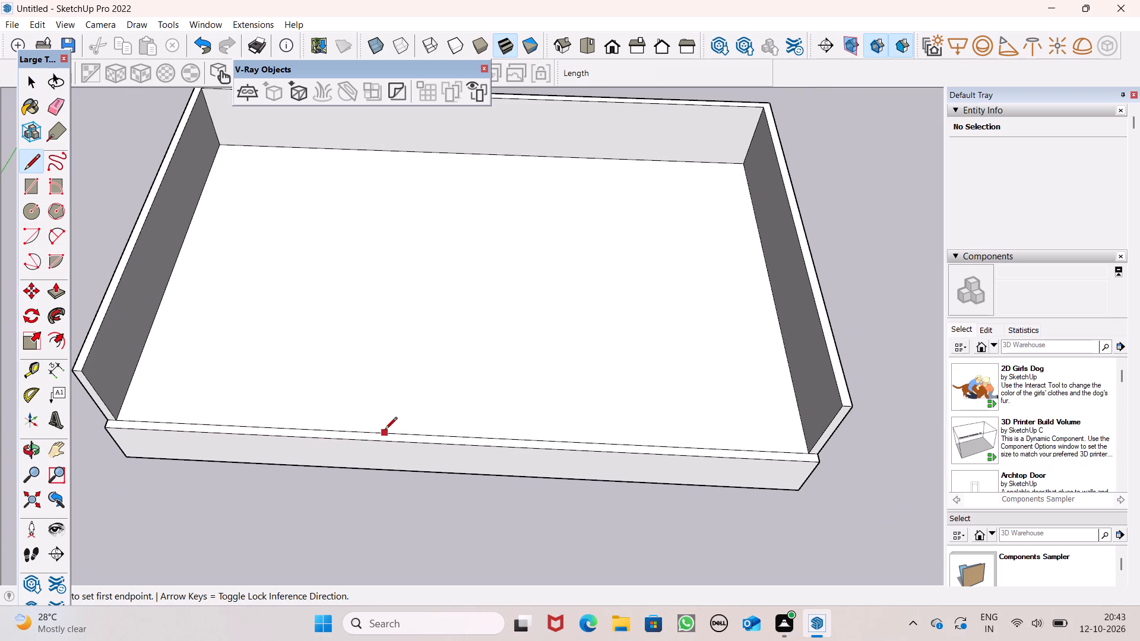
pyautogui.click(385, 430)
pyautogui.click(385, 442)
pyautogui.press('space')
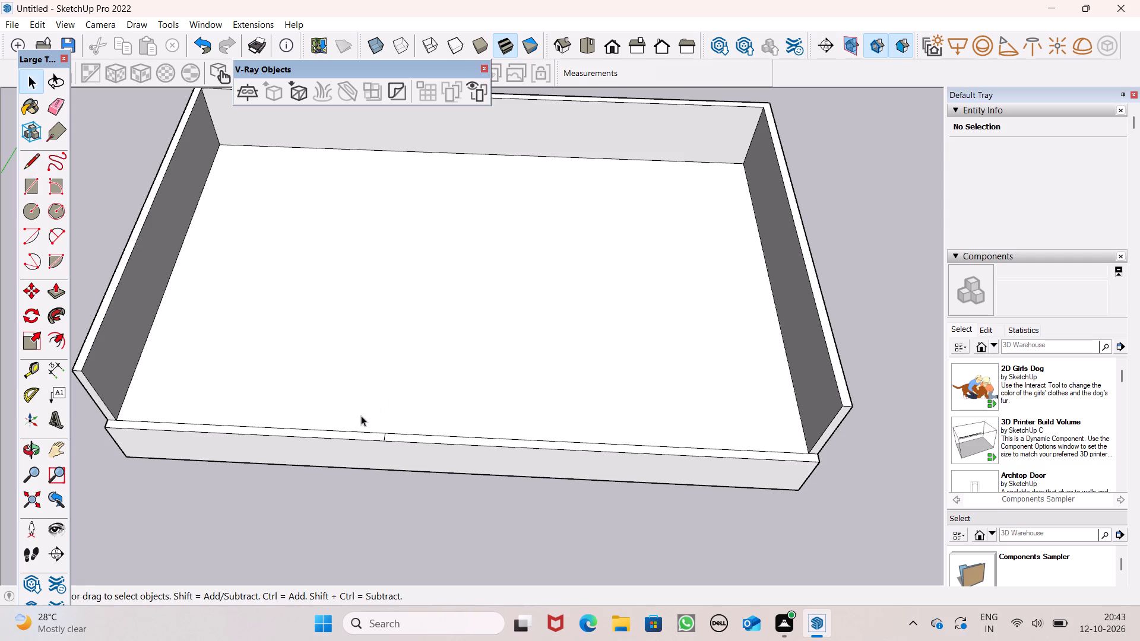
pyautogui.press('space')
pyautogui.press('space')
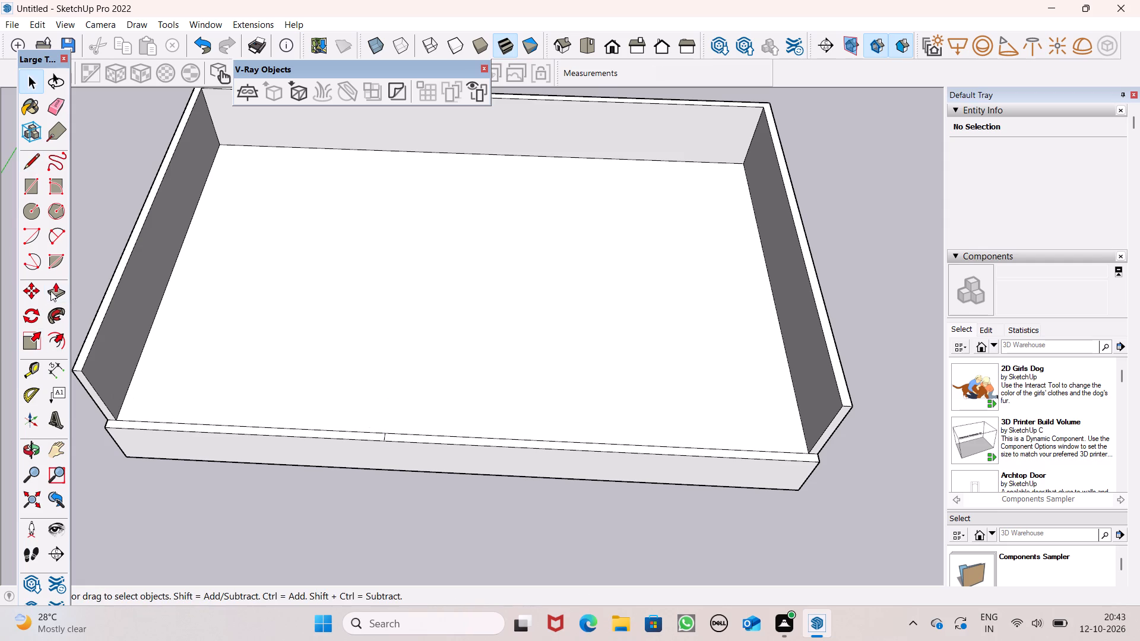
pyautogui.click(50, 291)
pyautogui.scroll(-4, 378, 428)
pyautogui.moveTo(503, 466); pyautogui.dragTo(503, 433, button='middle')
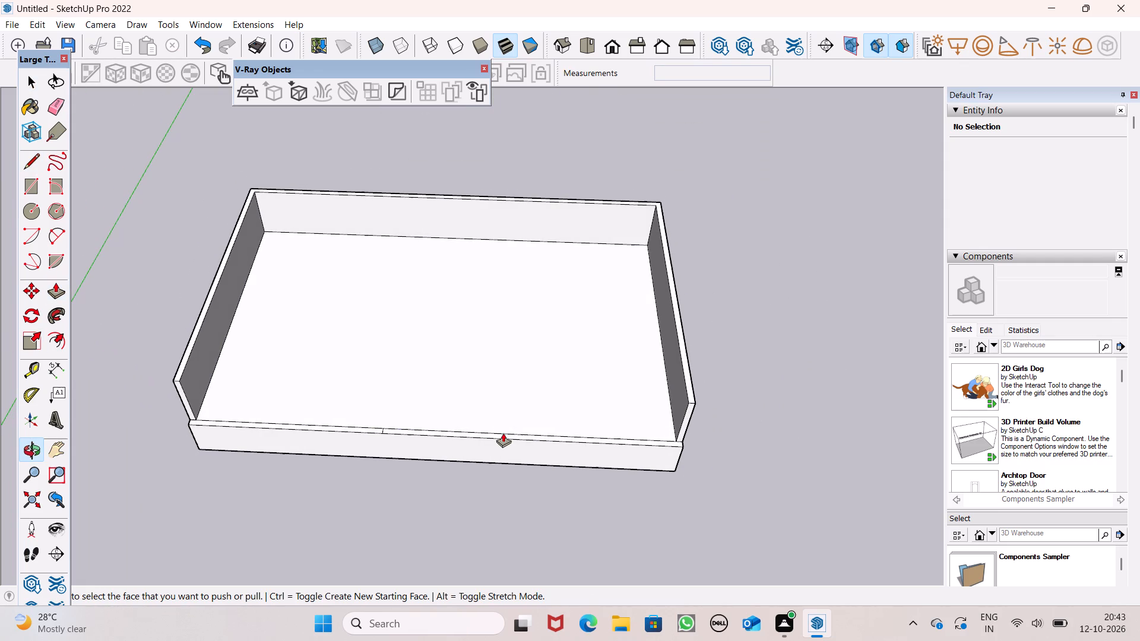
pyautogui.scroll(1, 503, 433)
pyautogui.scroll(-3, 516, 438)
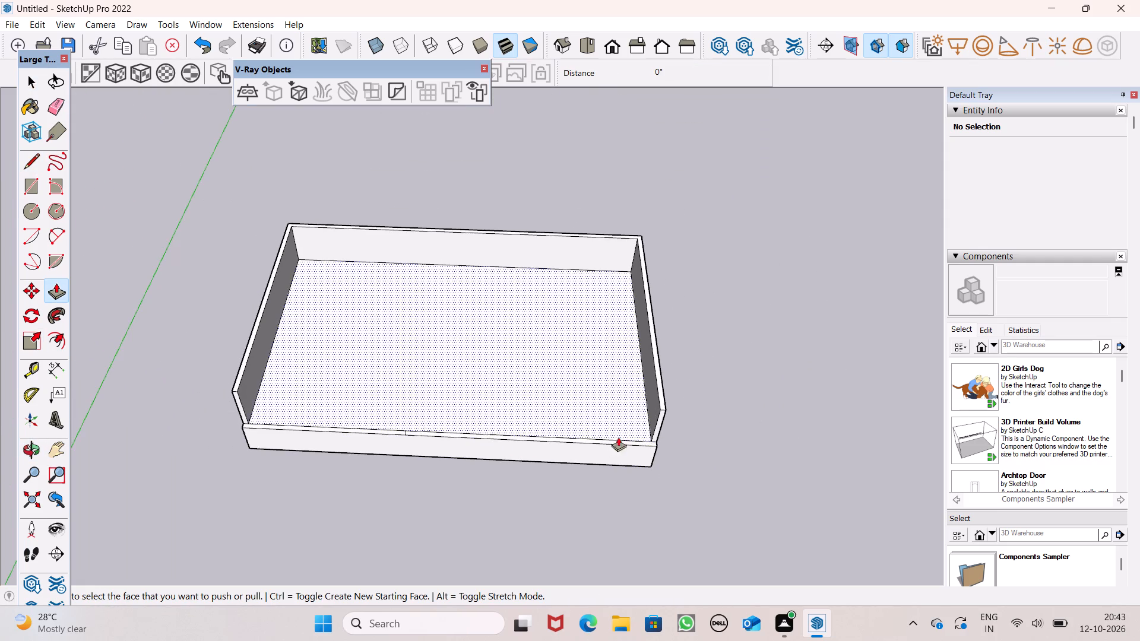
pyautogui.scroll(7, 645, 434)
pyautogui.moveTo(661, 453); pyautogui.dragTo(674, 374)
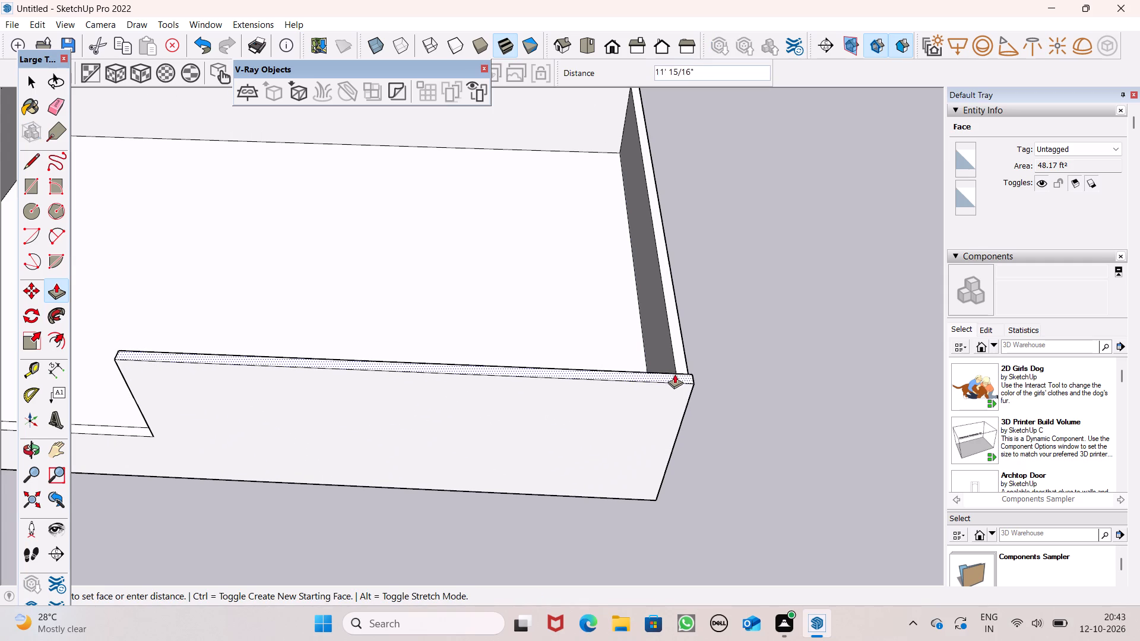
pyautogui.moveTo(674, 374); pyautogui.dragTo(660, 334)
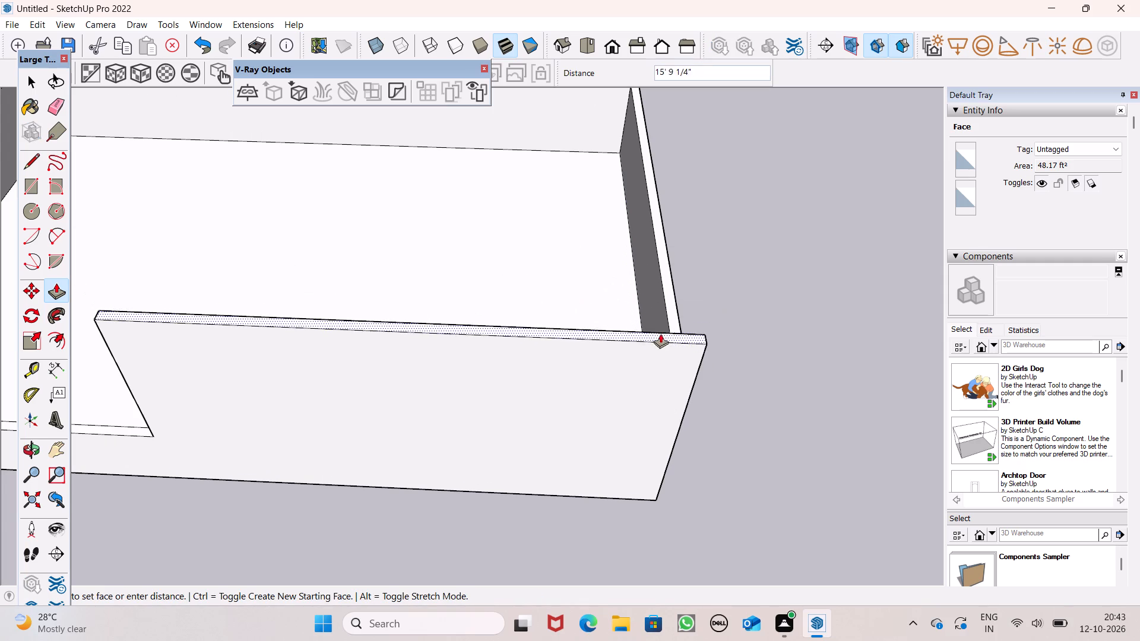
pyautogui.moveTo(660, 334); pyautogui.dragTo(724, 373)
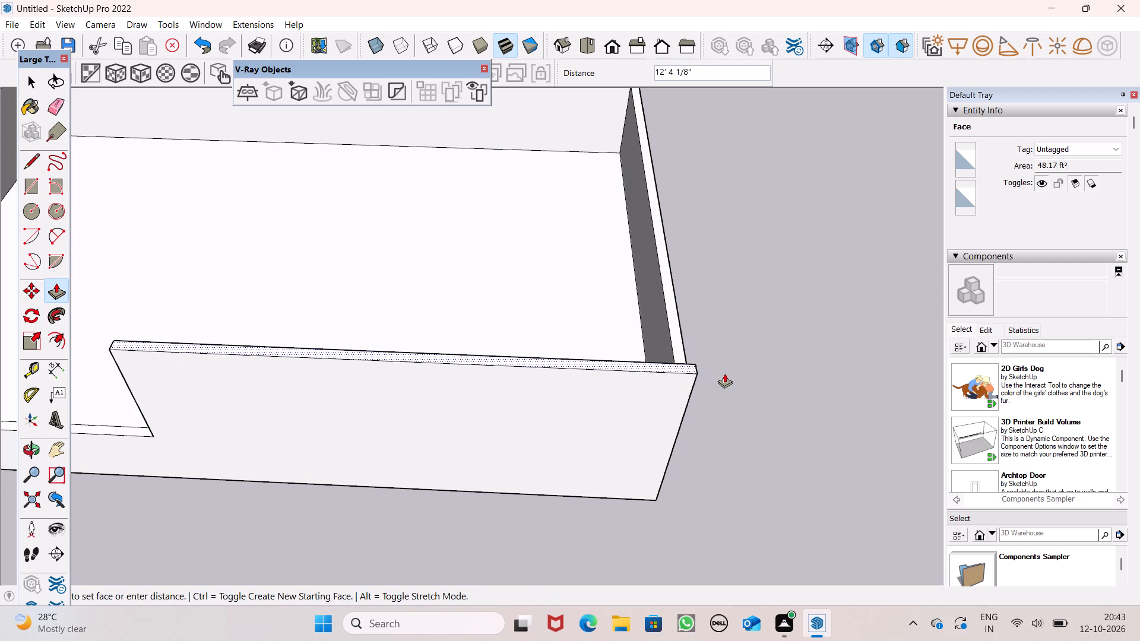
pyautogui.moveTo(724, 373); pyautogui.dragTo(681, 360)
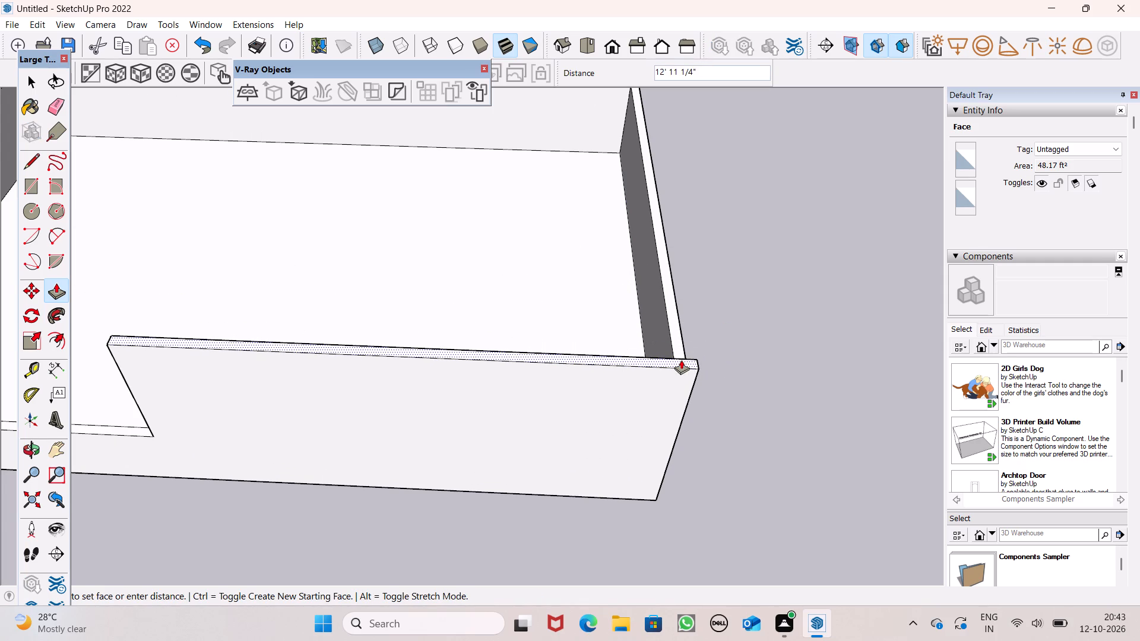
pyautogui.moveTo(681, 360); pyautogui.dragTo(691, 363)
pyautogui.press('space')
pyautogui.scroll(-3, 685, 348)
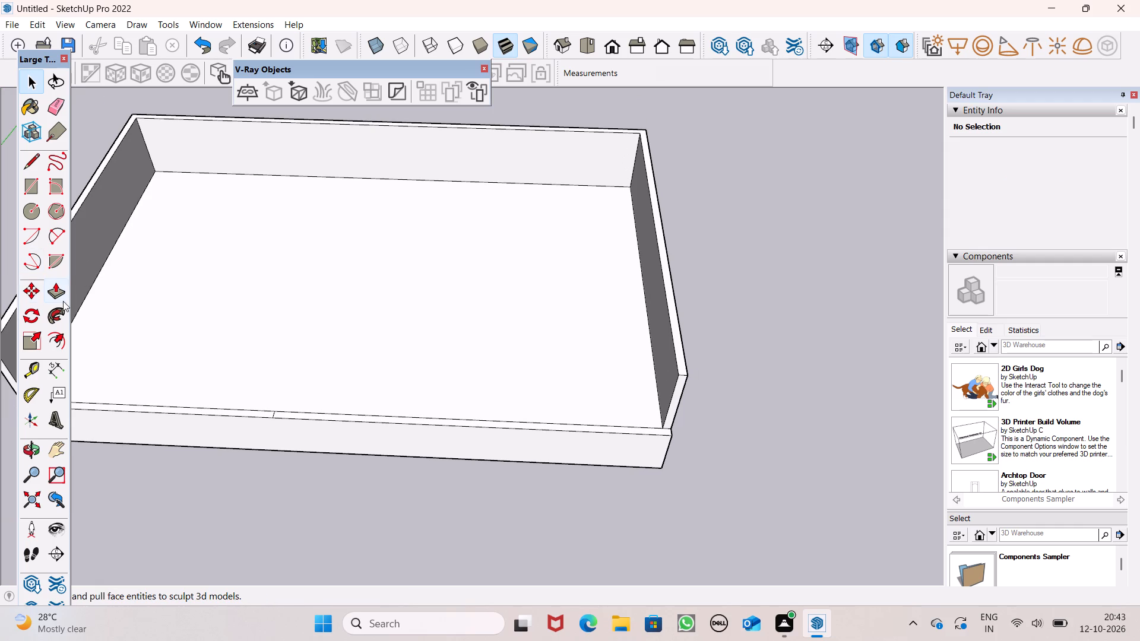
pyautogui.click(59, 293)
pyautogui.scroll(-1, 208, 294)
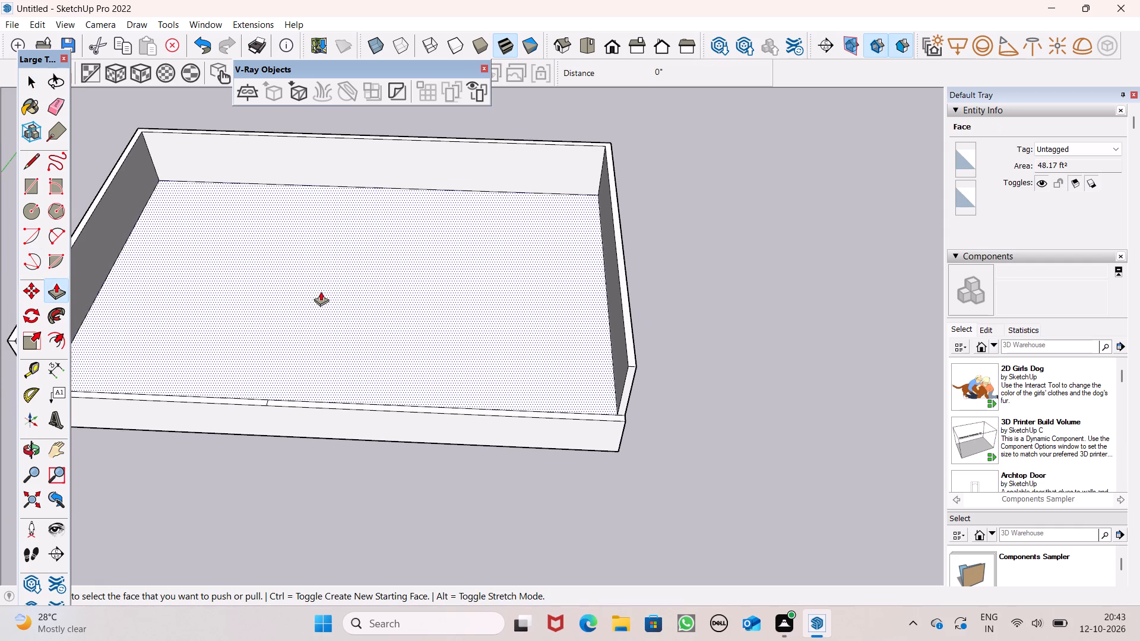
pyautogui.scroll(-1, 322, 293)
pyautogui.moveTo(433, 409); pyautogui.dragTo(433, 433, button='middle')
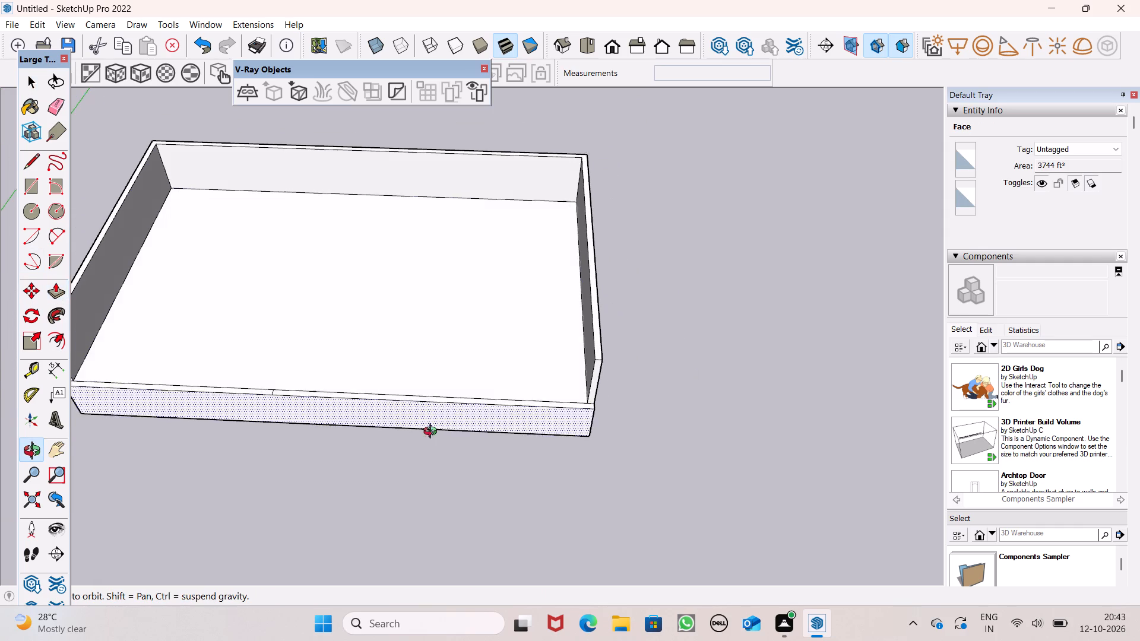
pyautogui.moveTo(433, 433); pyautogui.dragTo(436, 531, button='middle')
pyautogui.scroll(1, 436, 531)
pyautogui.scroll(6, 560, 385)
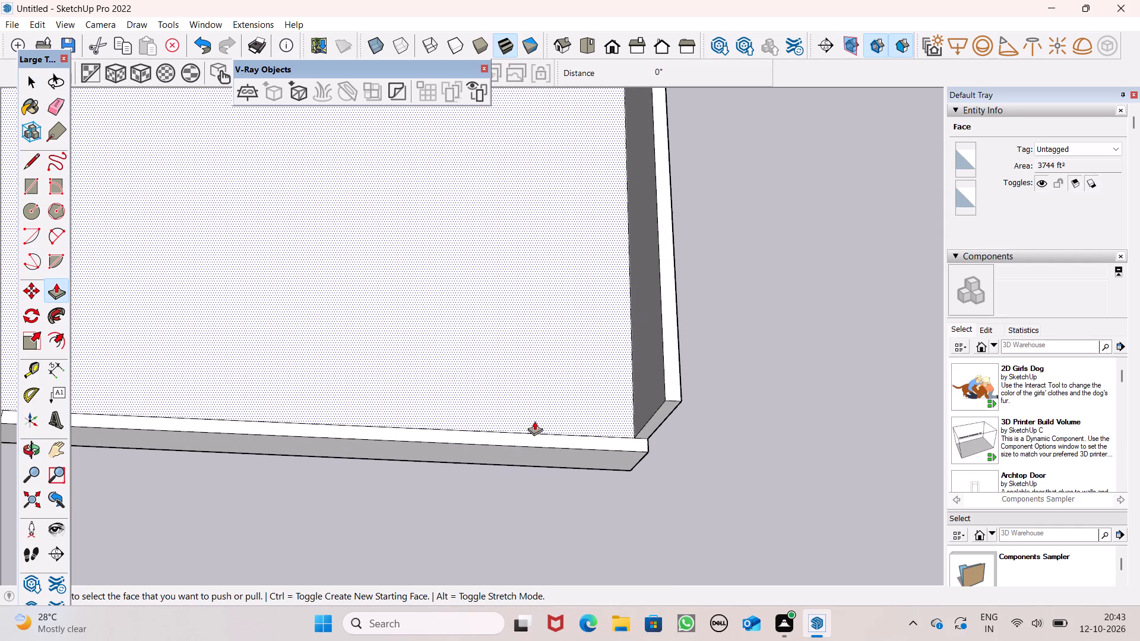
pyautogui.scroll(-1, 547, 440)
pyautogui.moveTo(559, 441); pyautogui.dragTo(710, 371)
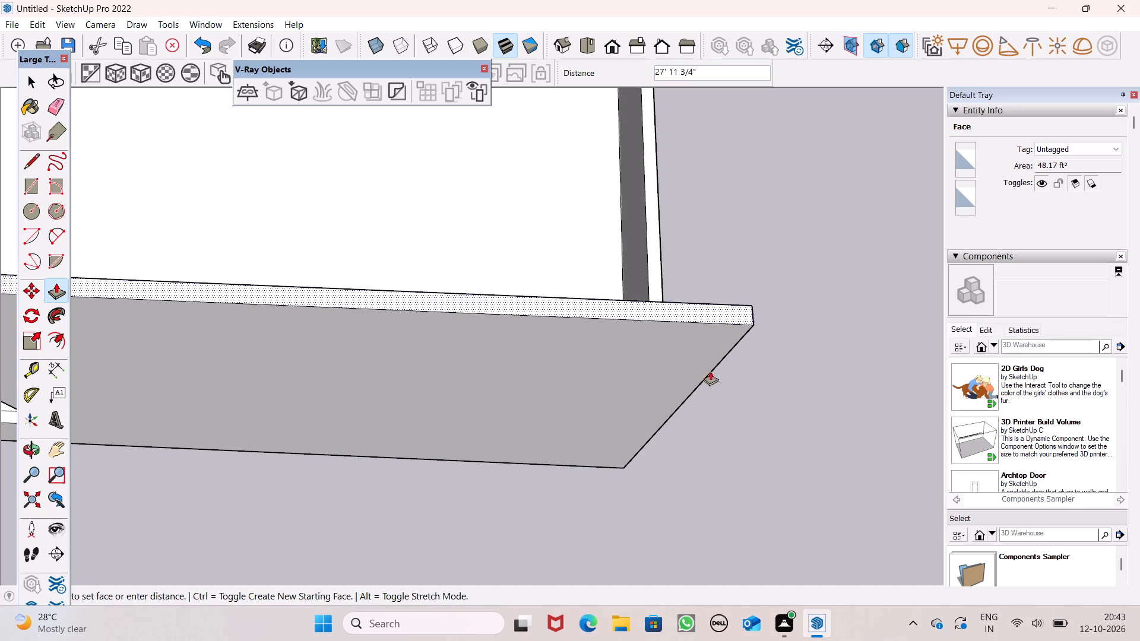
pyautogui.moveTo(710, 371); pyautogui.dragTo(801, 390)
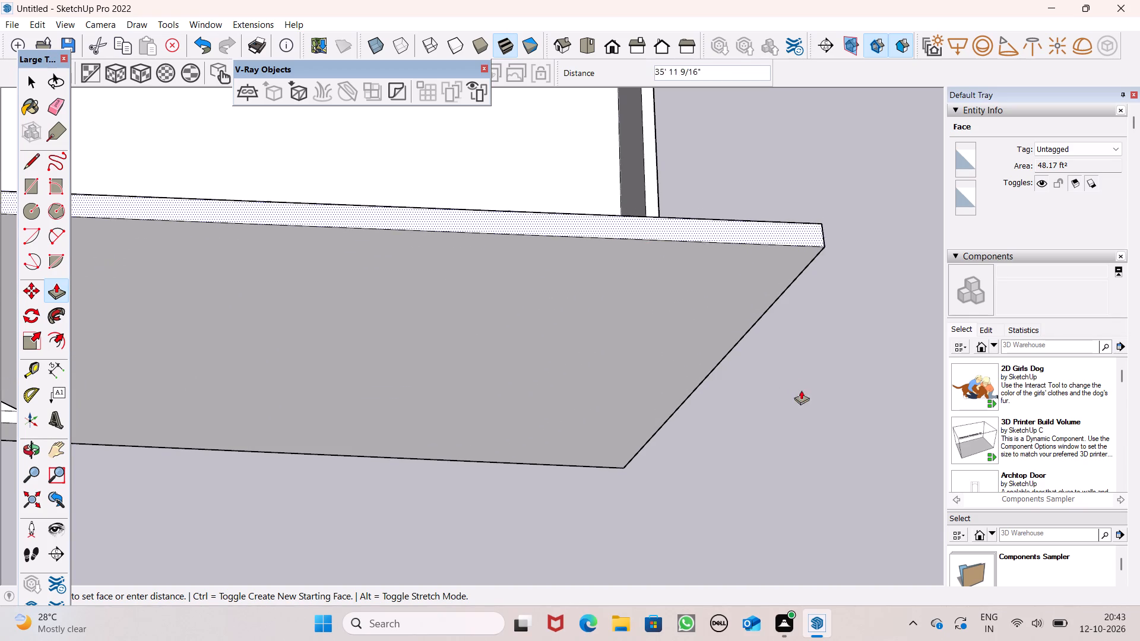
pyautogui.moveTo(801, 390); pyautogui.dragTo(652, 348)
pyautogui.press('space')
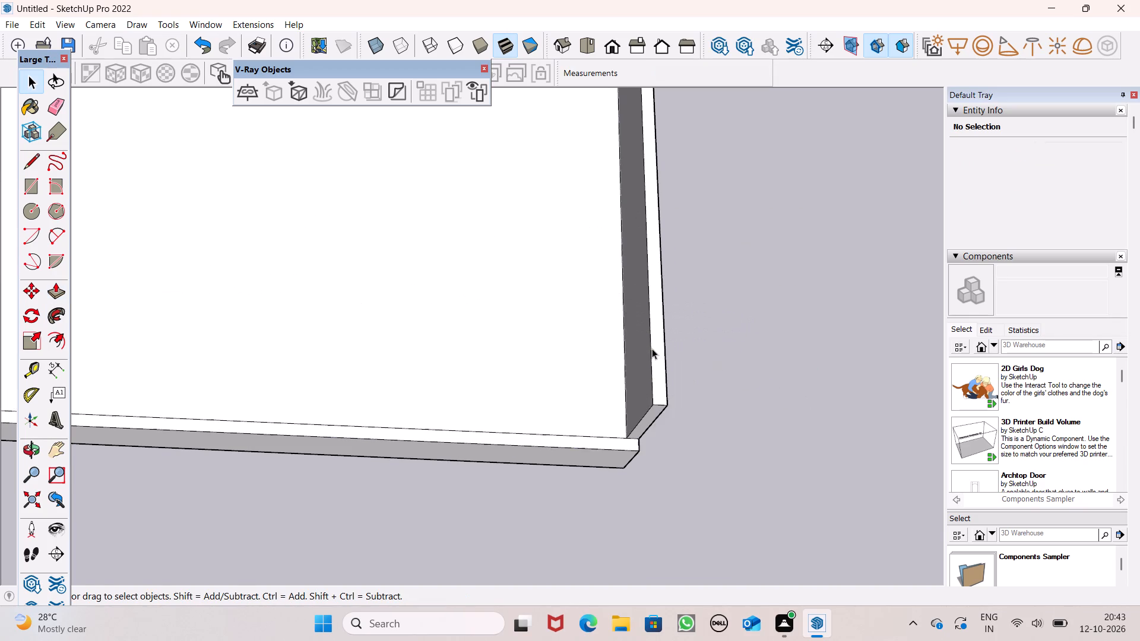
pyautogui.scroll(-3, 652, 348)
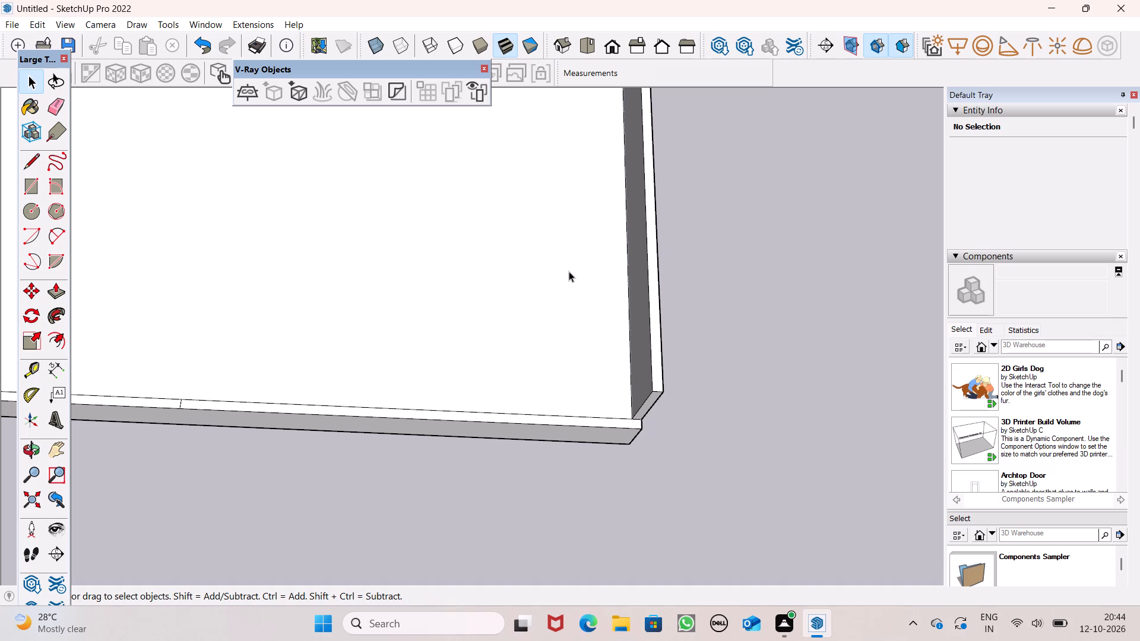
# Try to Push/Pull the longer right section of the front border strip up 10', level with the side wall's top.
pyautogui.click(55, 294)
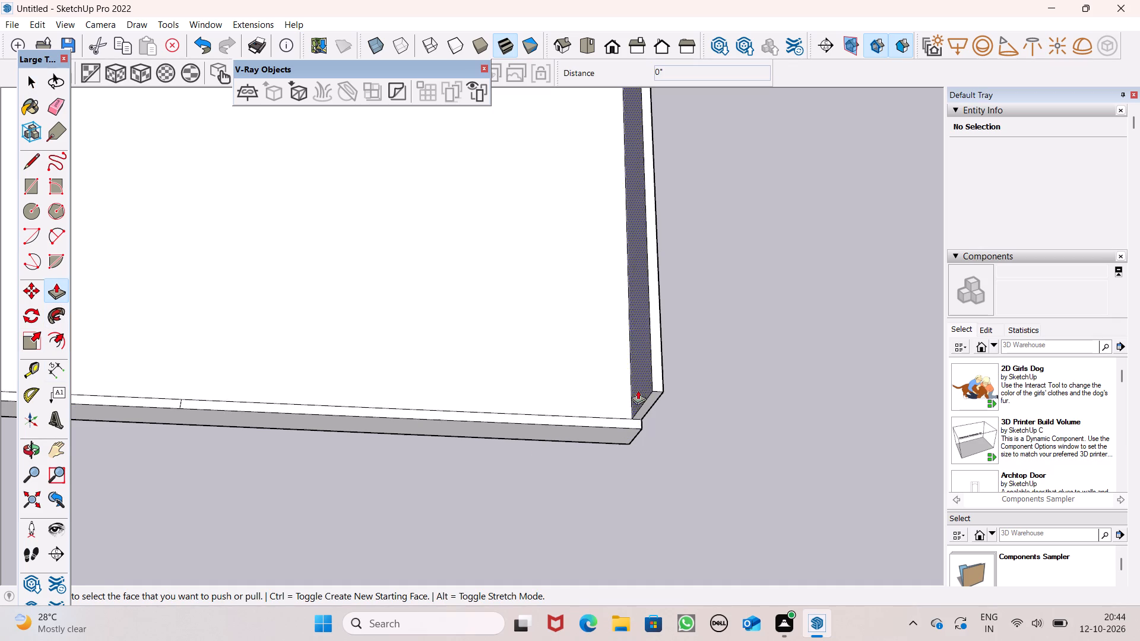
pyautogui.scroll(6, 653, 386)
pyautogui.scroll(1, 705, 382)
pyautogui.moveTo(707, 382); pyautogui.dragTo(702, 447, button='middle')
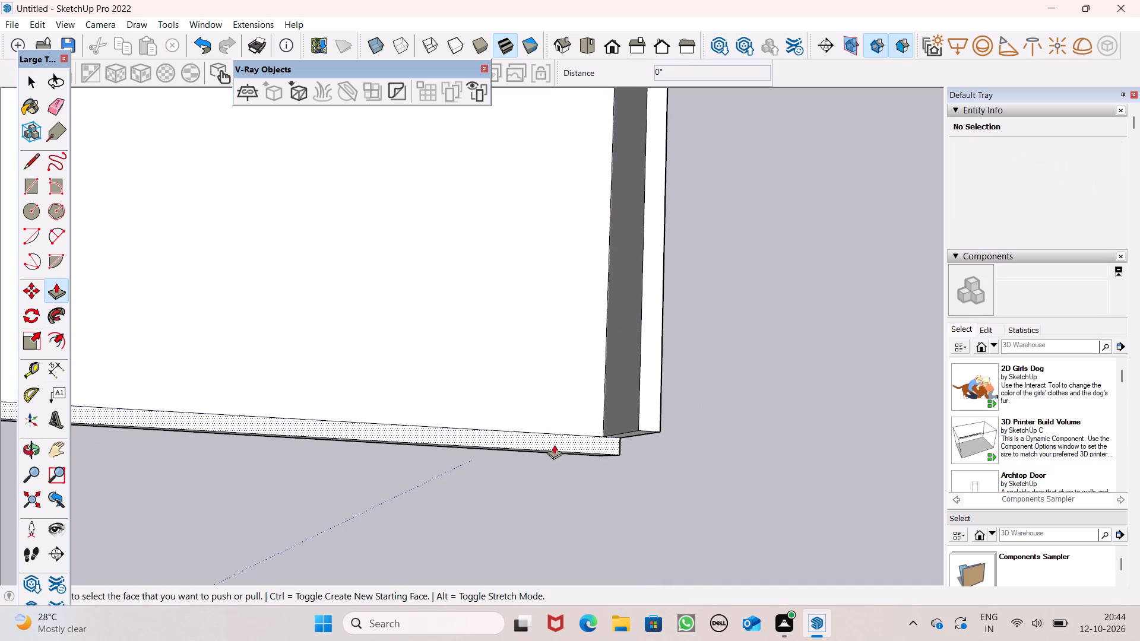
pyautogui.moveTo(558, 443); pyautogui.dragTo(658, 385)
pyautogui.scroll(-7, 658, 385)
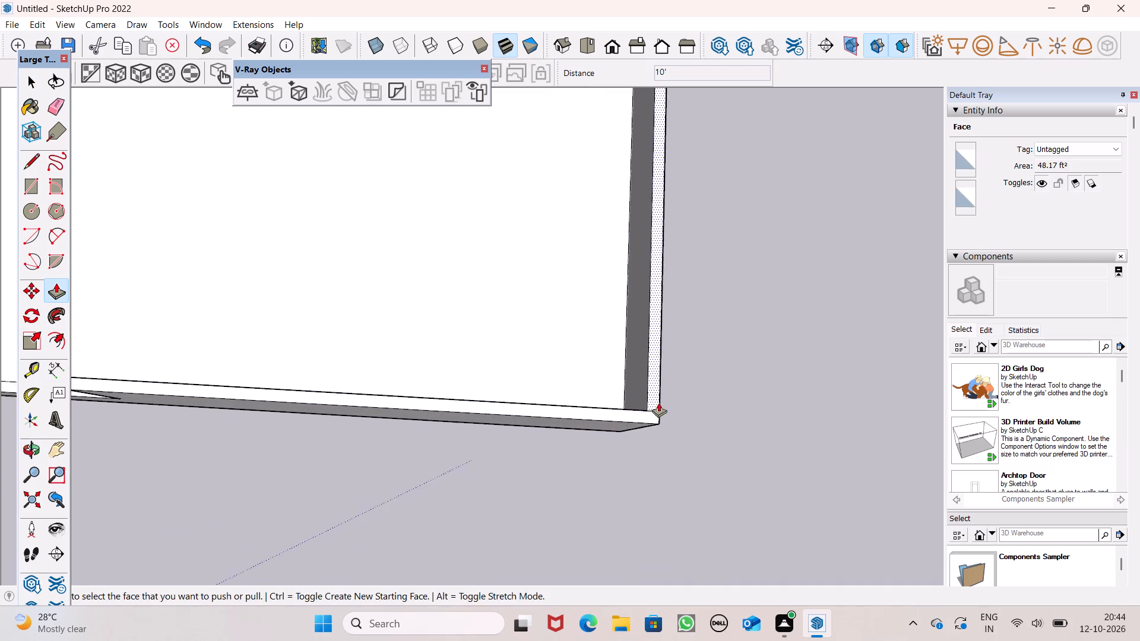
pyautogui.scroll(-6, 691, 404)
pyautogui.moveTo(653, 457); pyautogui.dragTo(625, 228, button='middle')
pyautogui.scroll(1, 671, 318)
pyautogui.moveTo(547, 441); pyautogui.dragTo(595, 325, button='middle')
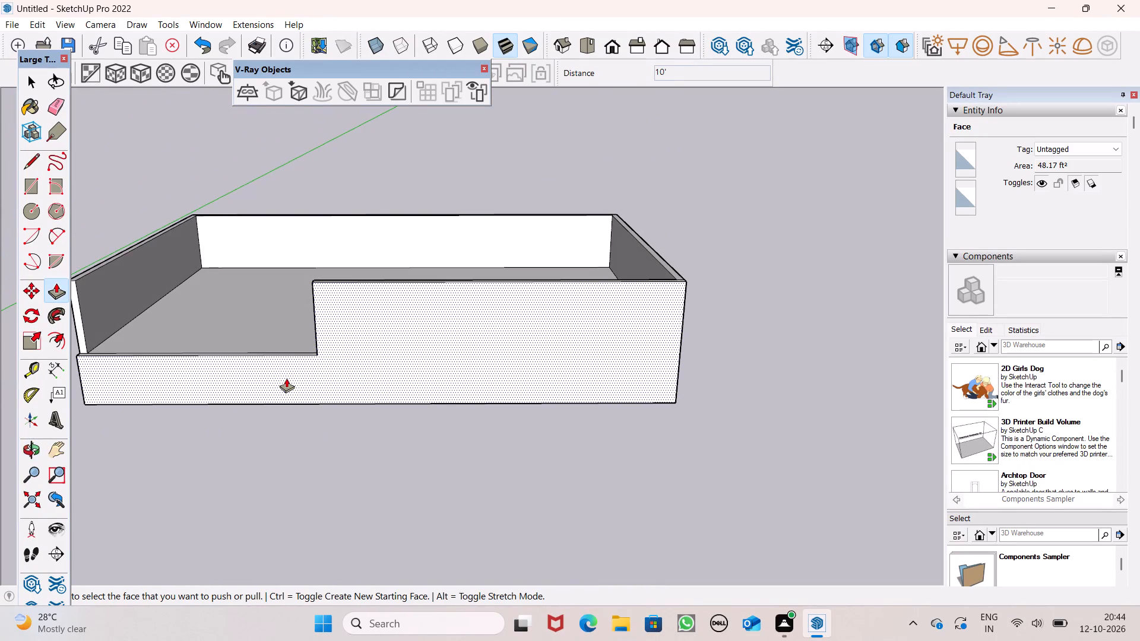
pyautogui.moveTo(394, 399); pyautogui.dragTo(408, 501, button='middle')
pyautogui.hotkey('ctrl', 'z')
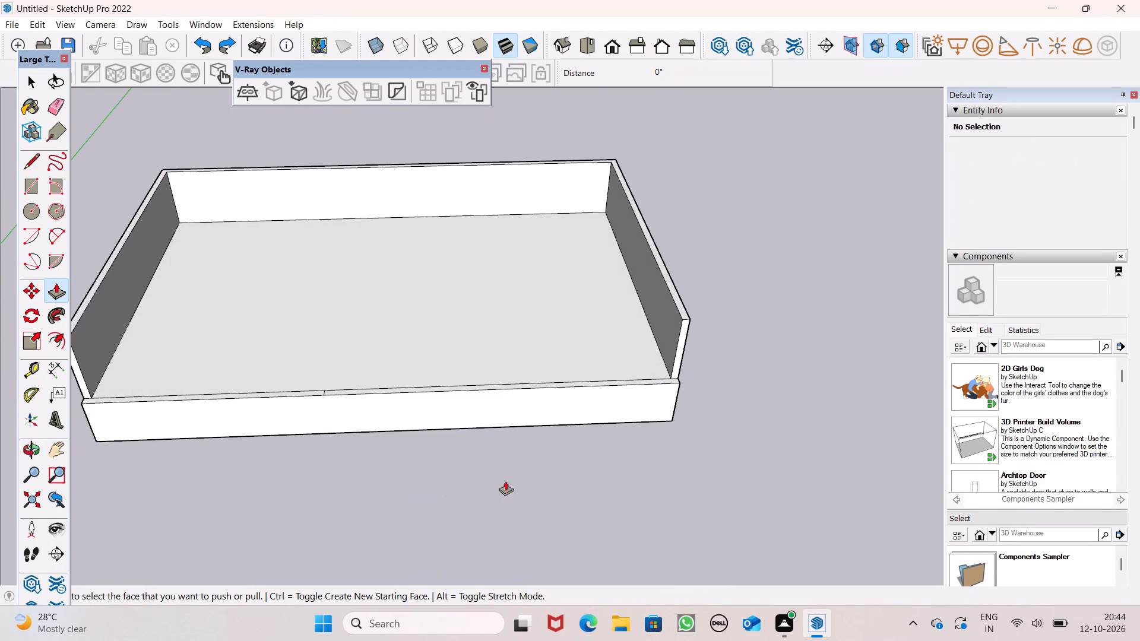
# Push/Pull the longer right section of the front border strip up 10' as a new starting face, level with the side wall's top.
pyautogui.moveTo(492, 464); pyautogui.dragTo(459, 556, button='middle')
pyautogui.scroll(1, 492, 464)
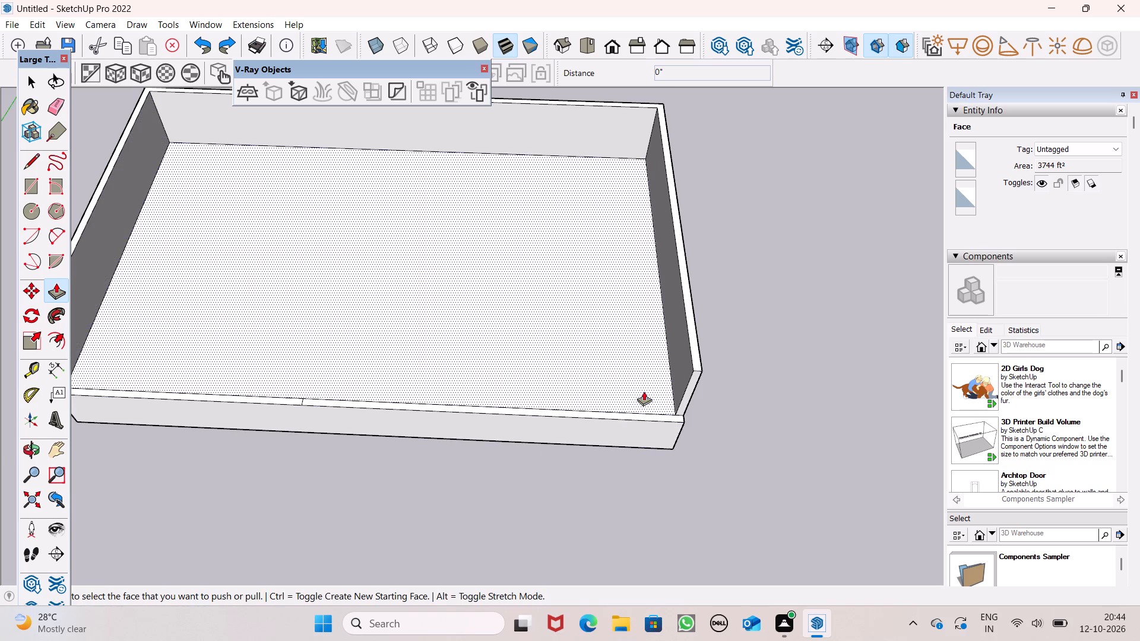
pyautogui.scroll(5, 656, 390)
pyautogui.moveTo(677, 437); pyautogui.dragTo(740, 359)
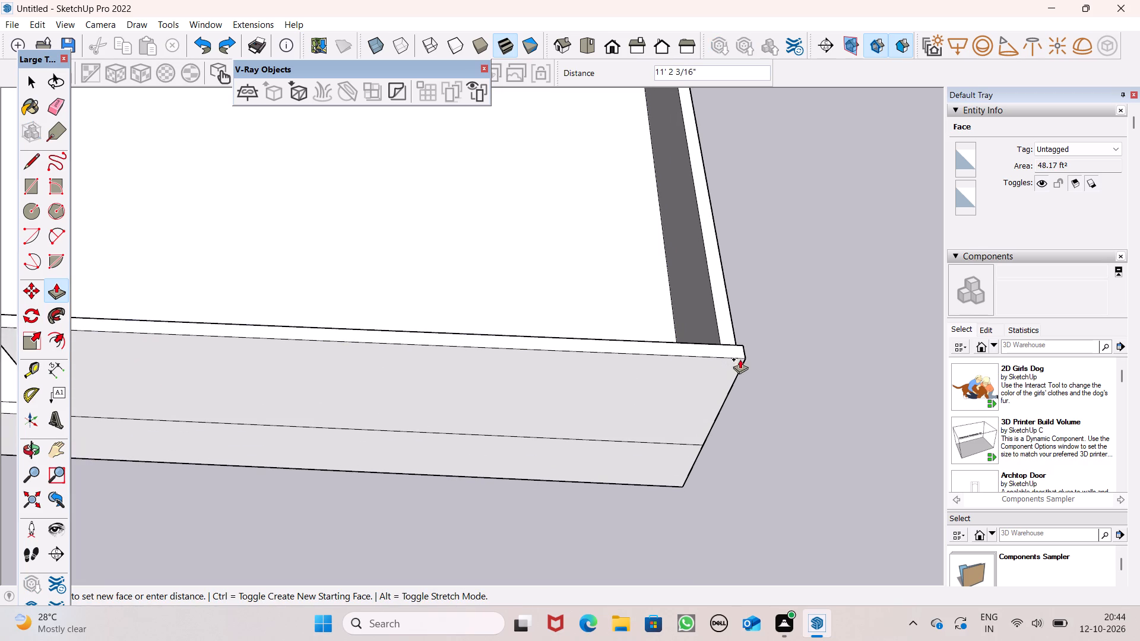
pyautogui.moveTo(740, 359); pyautogui.dragTo(702, 351)
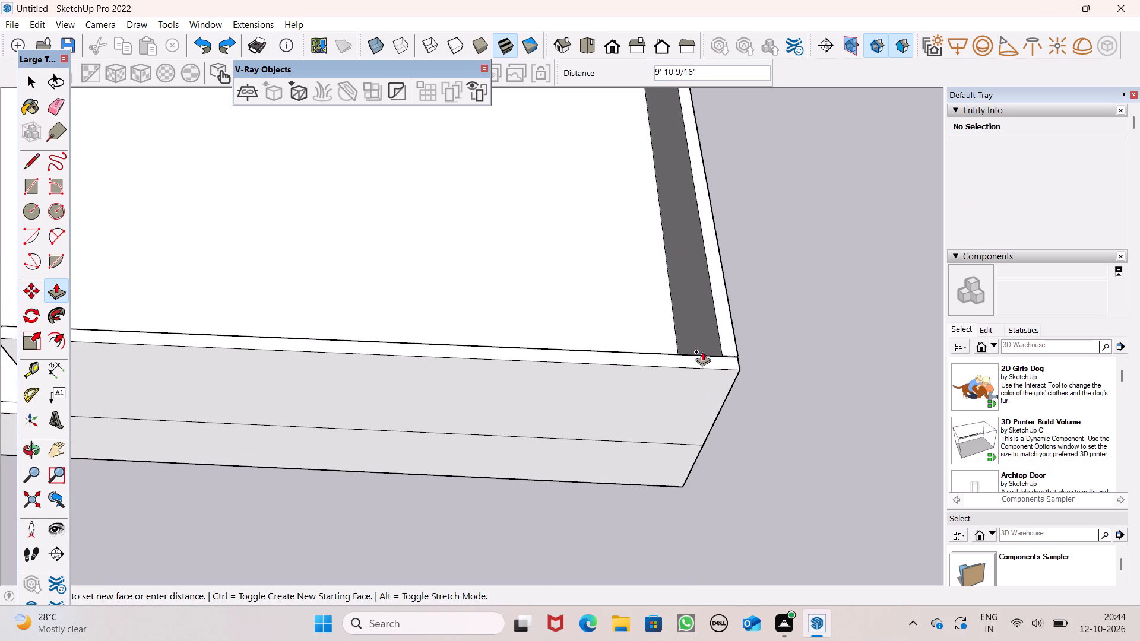
pyautogui.moveTo(702, 351); pyautogui.dragTo(701, 256)
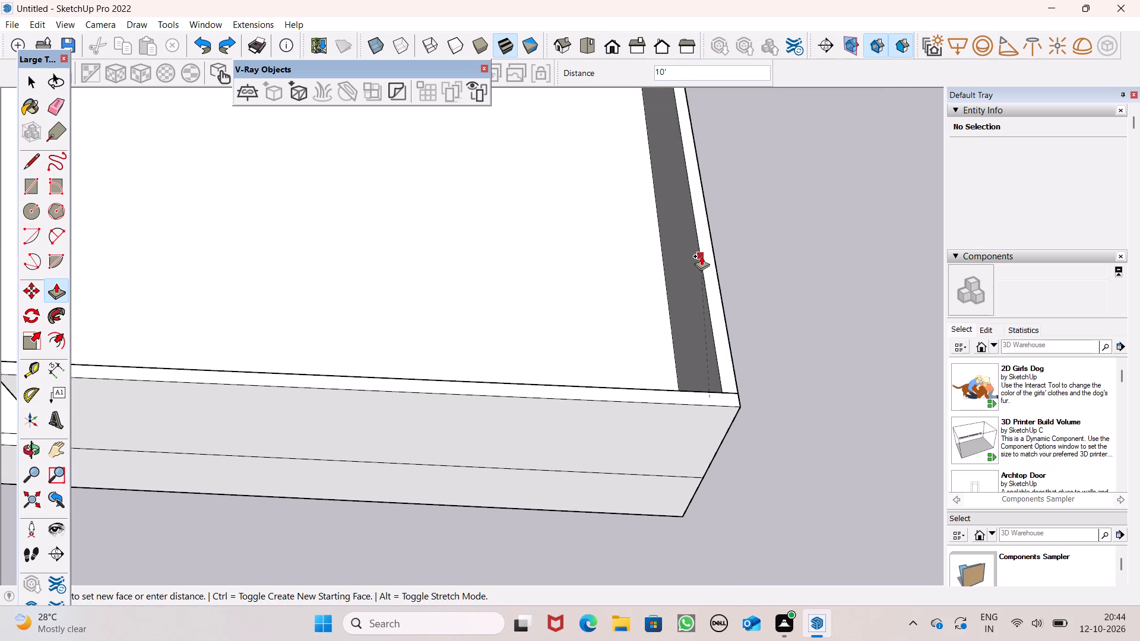
pyautogui.moveTo(701, 256); pyautogui.dragTo(702, 256)
pyautogui.scroll(-11, 706, 283)
pyautogui.moveTo(722, 364); pyautogui.dragTo(765, 247, button='middle')
pyautogui.press('space')
# Push/Pull the top of the U-shaped left, back and right walls up another 10' as a new starting face.
pyautogui.scroll(1, 514, 301)
pyautogui.moveTo(514, 300); pyautogui.dragTo(560, 234, button='middle')
pyautogui.moveTo(593, 325); pyautogui.dragTo(555, 390, button='middle')
pyautogui.scroll(1, 593, 325)
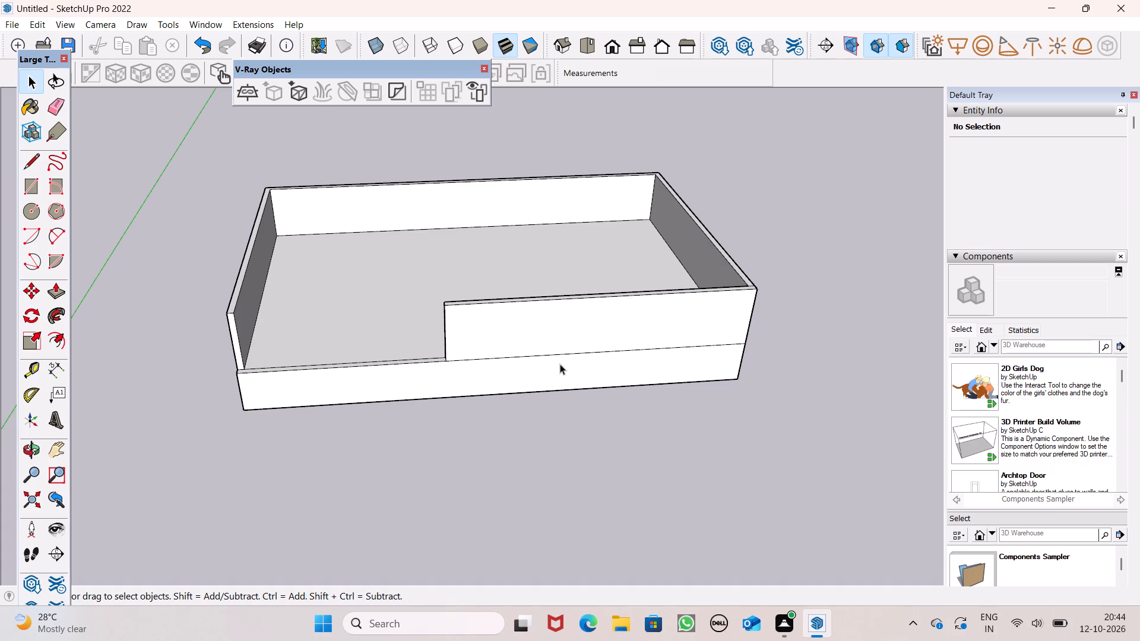
pyautogui.moveTo(537, 358); pyautogui.dragTo(487, 453, button='middle')
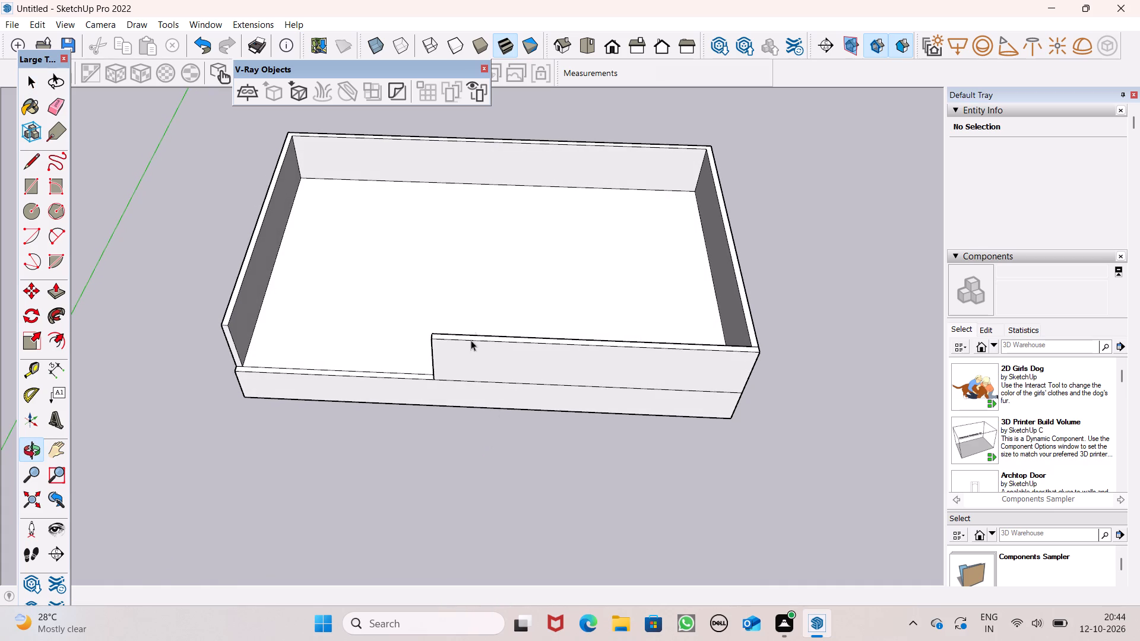
pyautogui.scroll(1, 454, 303)
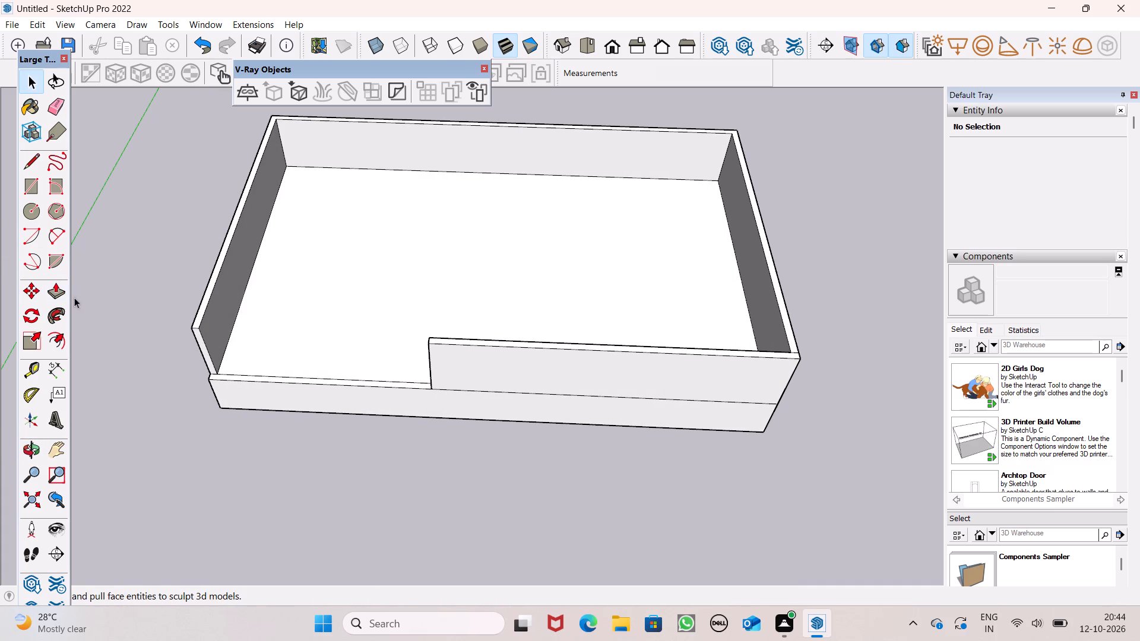
pyautogui.click(59, 290)
pyautogui.scroll(2, 794, 344)
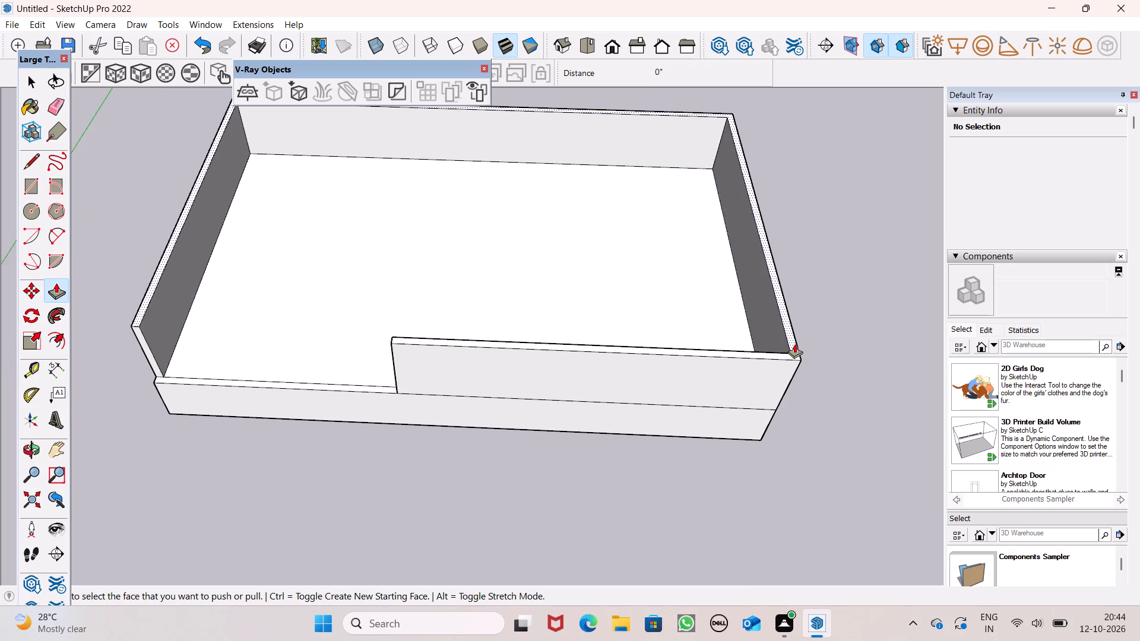
pyautogui.moveTo(795, 353); pyautogui.dragTo(794, 332)
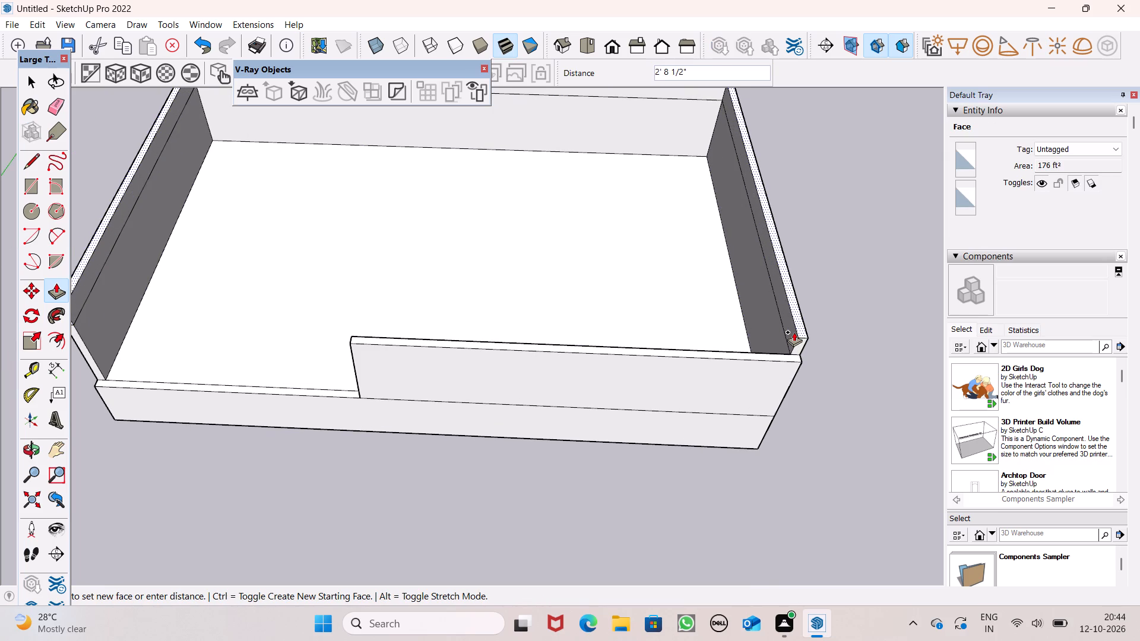
pyautogui.moveTo(794, 332); pyautogui.dragTo(786, 312)
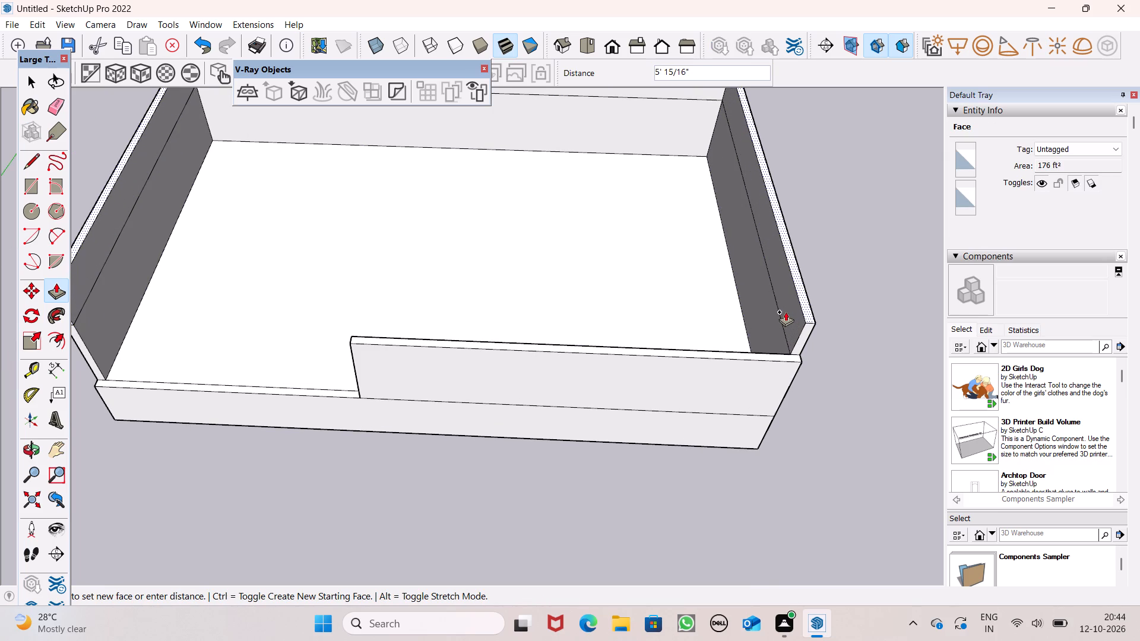
pyautogui.moveTo(786, 312); pyautogui.dragTo(783, 310)
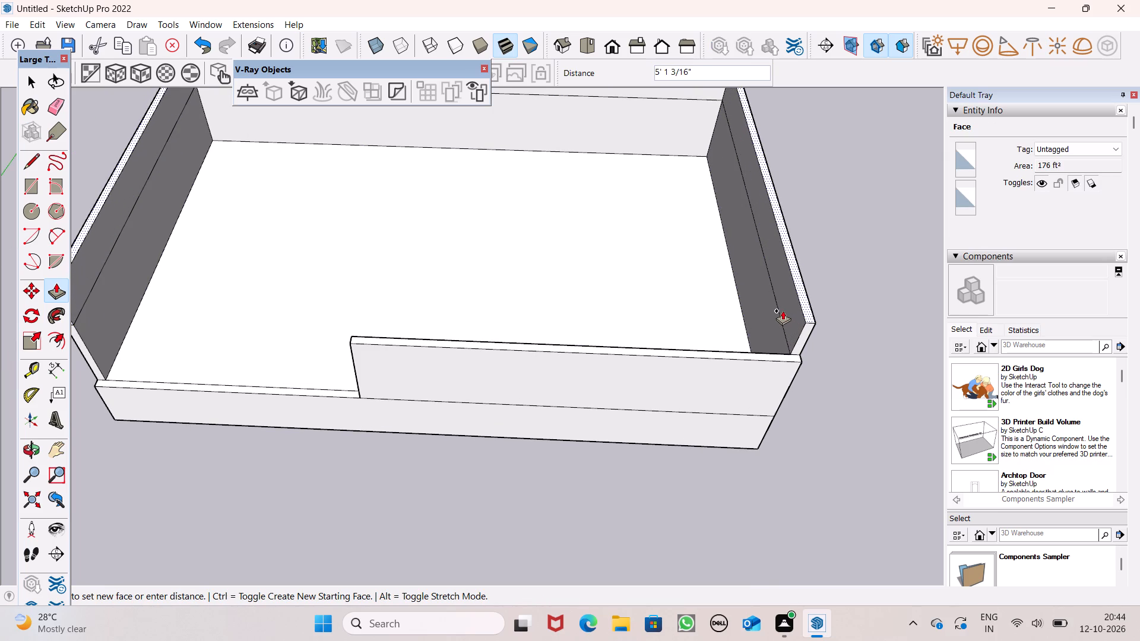
pyautogui.moveTo(783, 310); pyautogui.dragTo(771, 303)
pyautogui.press('1')
pyautogui.write("0'")
pyautogui.press('Return')
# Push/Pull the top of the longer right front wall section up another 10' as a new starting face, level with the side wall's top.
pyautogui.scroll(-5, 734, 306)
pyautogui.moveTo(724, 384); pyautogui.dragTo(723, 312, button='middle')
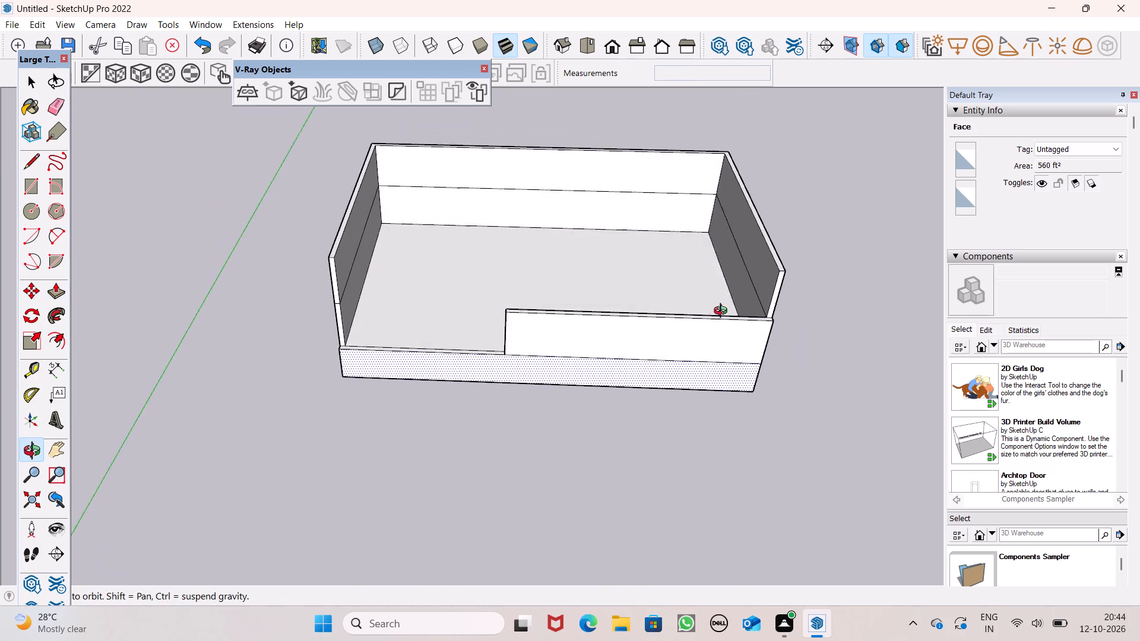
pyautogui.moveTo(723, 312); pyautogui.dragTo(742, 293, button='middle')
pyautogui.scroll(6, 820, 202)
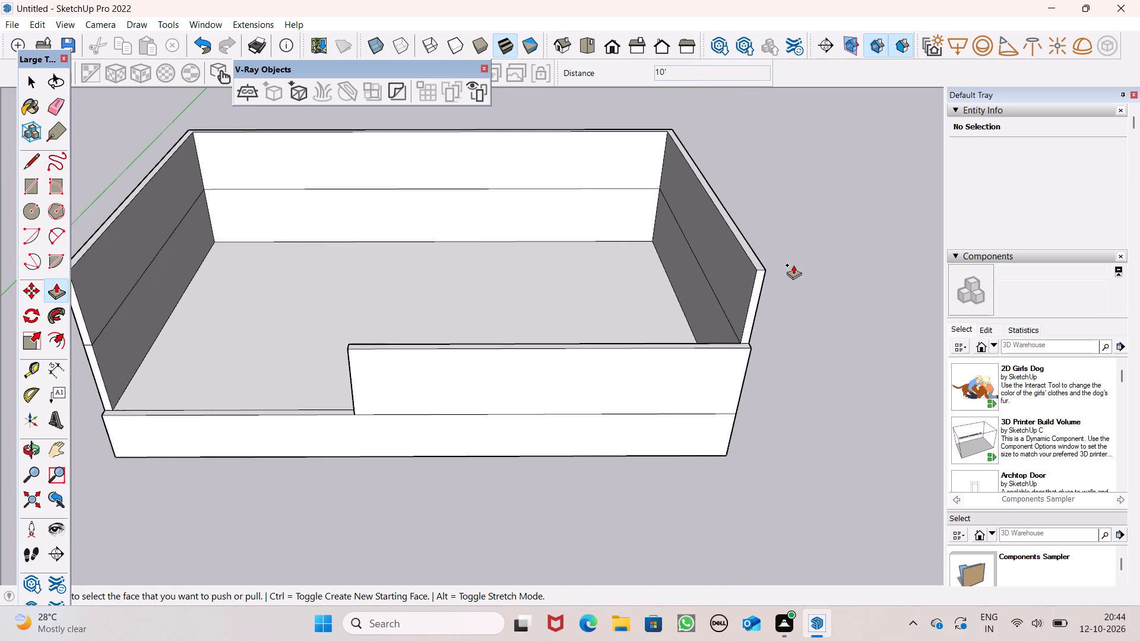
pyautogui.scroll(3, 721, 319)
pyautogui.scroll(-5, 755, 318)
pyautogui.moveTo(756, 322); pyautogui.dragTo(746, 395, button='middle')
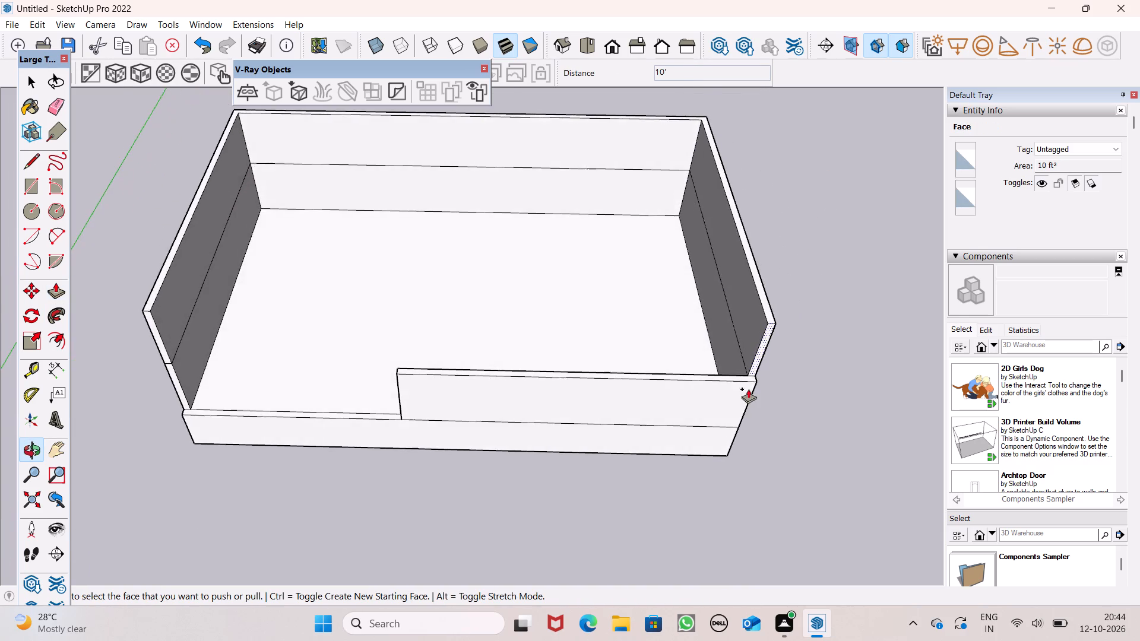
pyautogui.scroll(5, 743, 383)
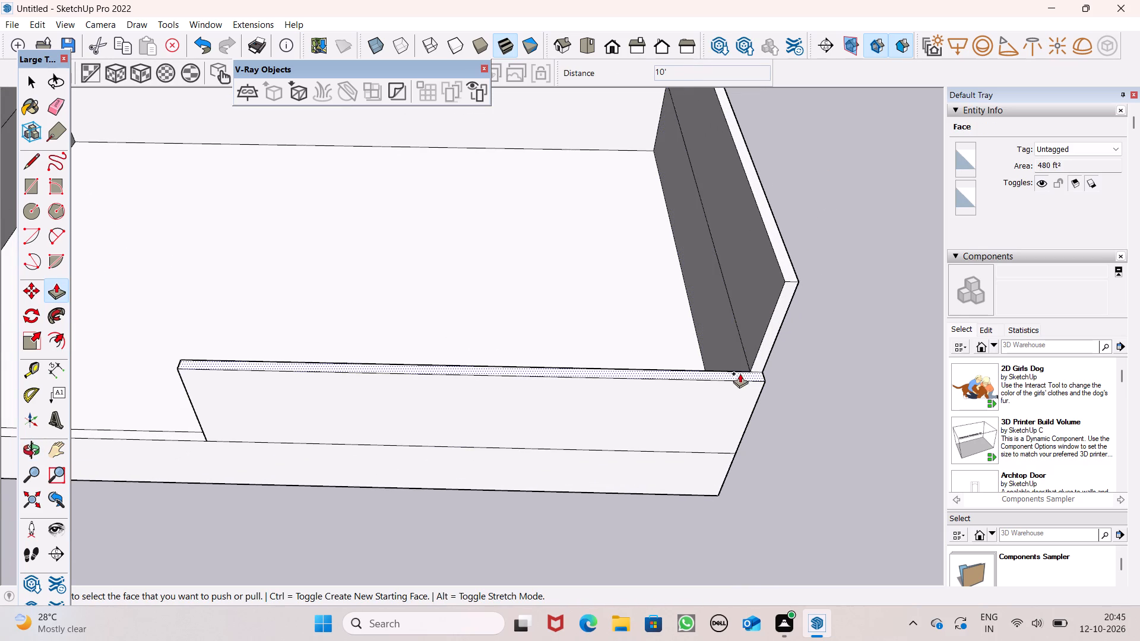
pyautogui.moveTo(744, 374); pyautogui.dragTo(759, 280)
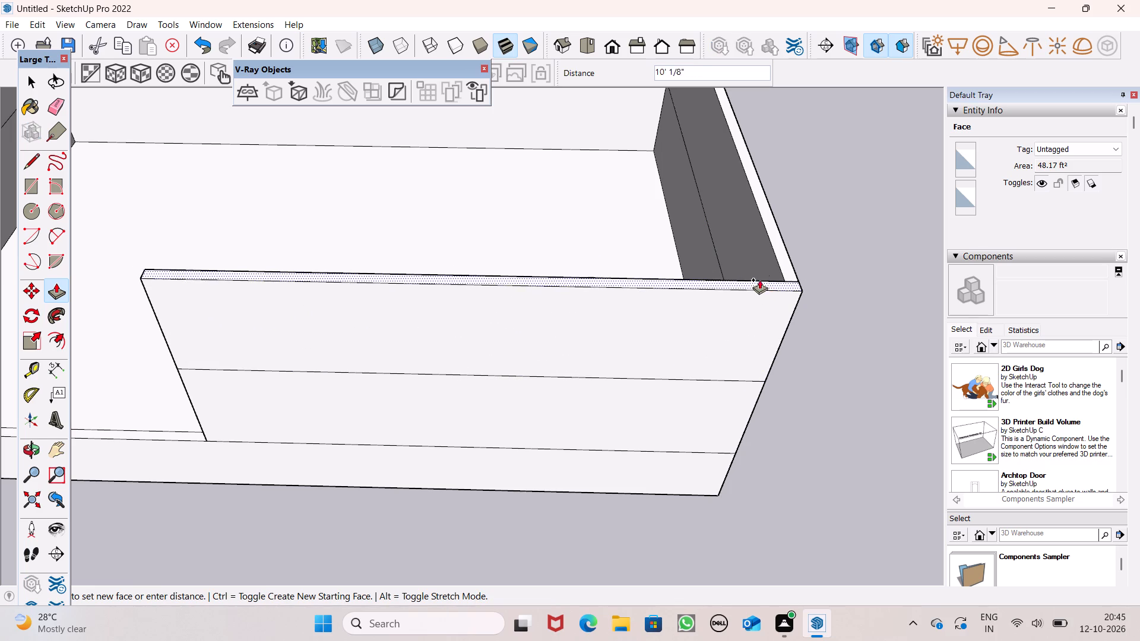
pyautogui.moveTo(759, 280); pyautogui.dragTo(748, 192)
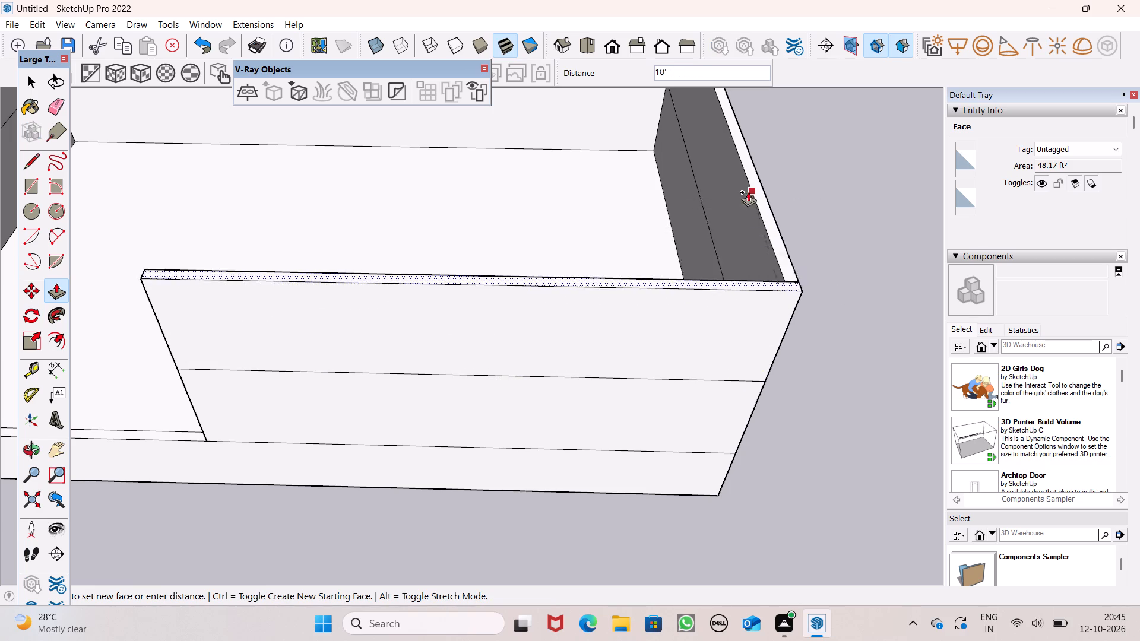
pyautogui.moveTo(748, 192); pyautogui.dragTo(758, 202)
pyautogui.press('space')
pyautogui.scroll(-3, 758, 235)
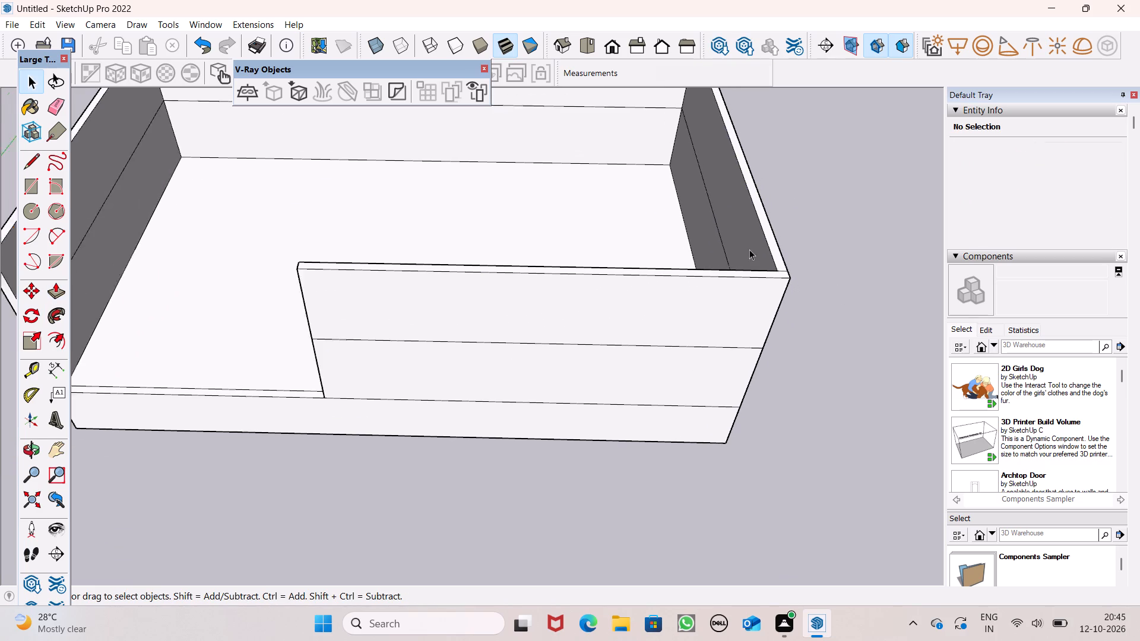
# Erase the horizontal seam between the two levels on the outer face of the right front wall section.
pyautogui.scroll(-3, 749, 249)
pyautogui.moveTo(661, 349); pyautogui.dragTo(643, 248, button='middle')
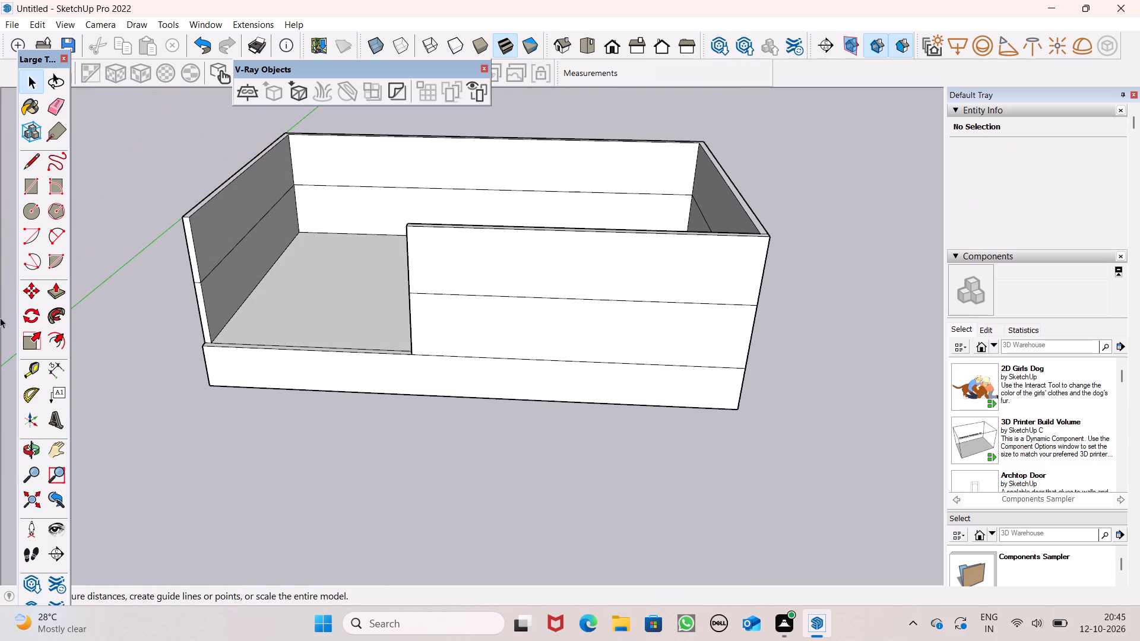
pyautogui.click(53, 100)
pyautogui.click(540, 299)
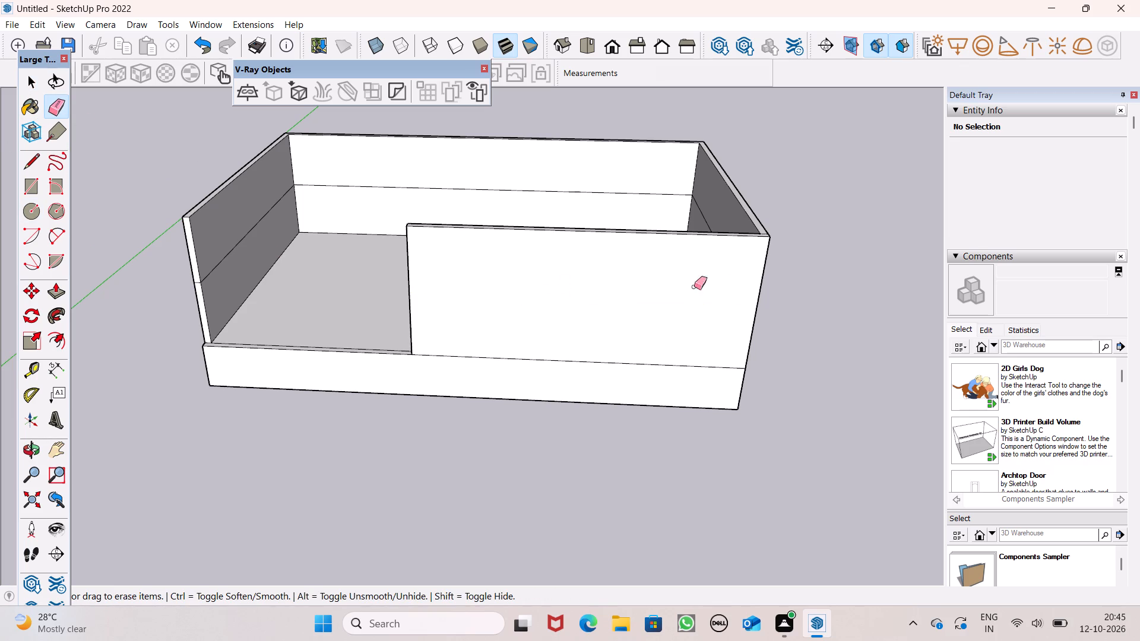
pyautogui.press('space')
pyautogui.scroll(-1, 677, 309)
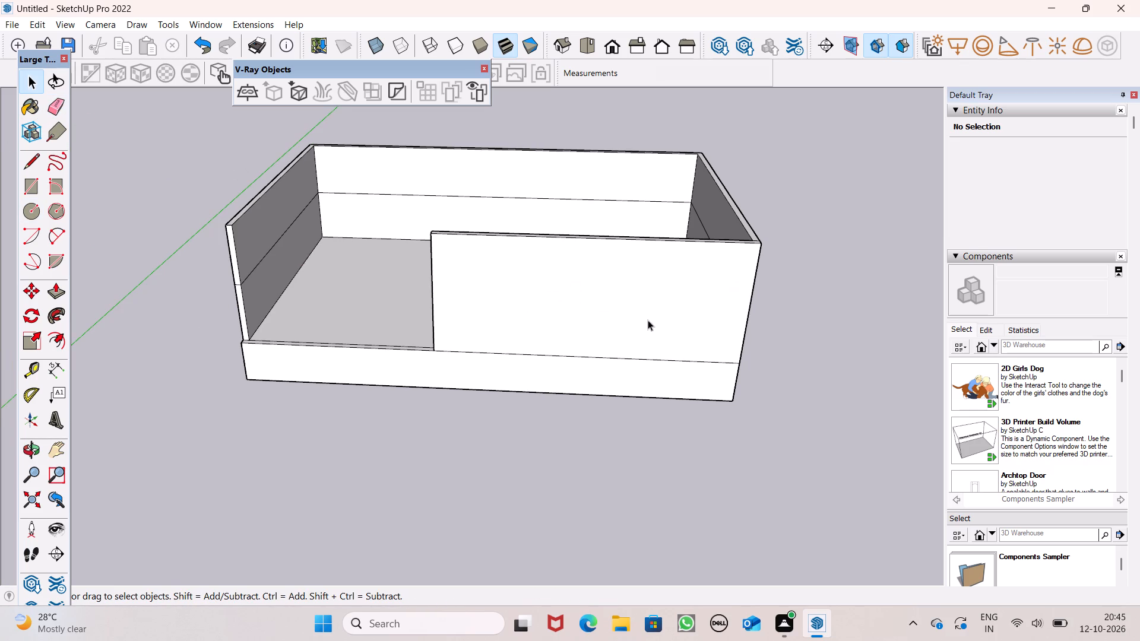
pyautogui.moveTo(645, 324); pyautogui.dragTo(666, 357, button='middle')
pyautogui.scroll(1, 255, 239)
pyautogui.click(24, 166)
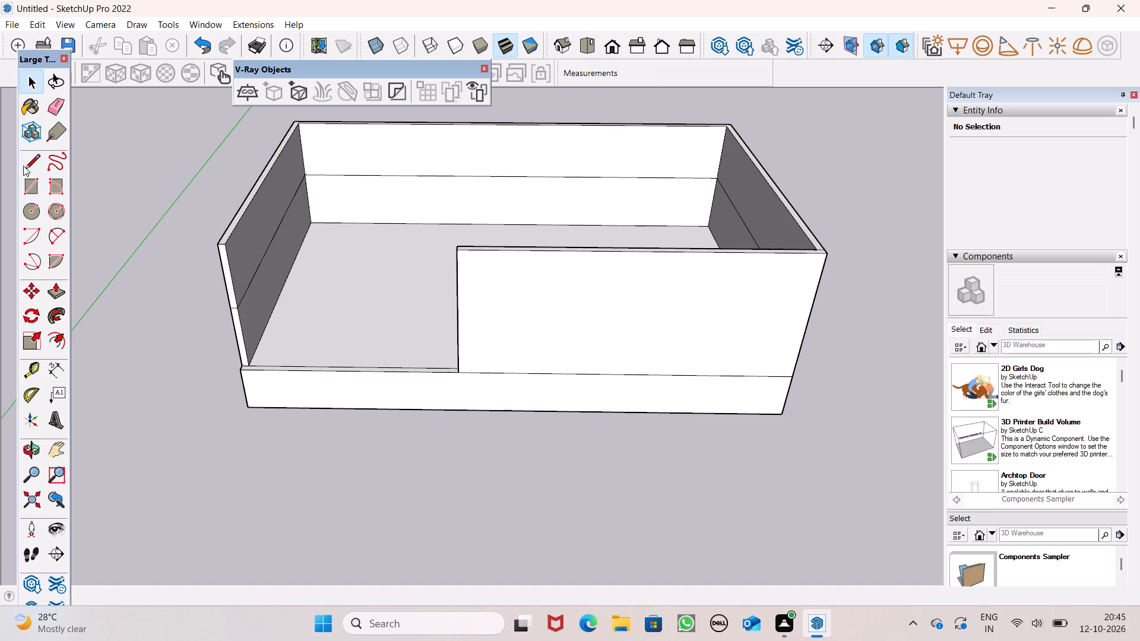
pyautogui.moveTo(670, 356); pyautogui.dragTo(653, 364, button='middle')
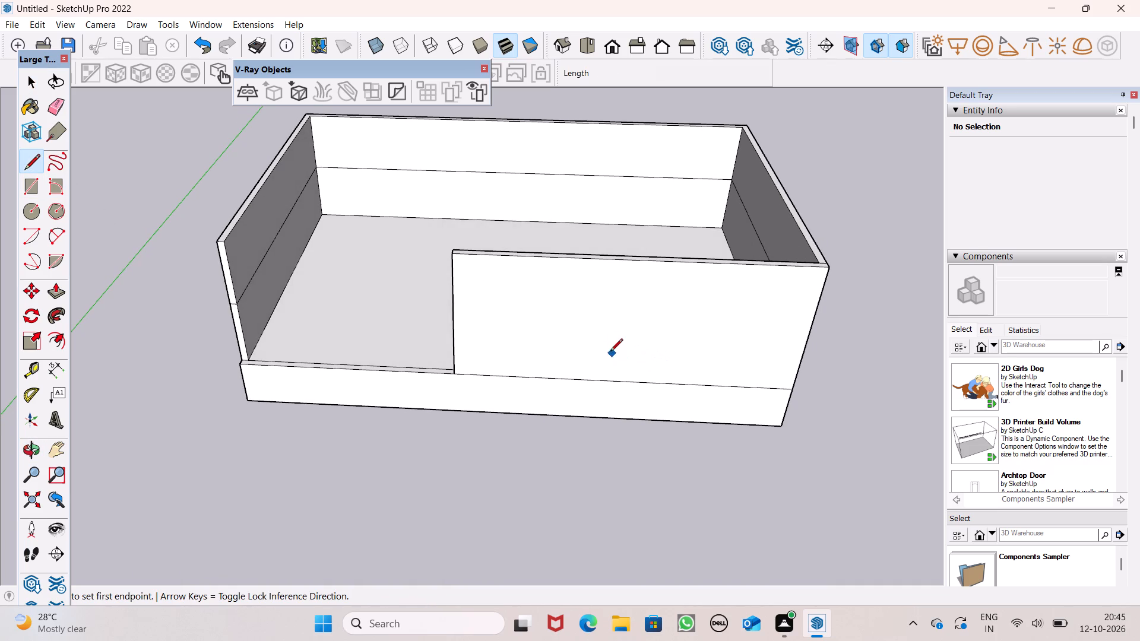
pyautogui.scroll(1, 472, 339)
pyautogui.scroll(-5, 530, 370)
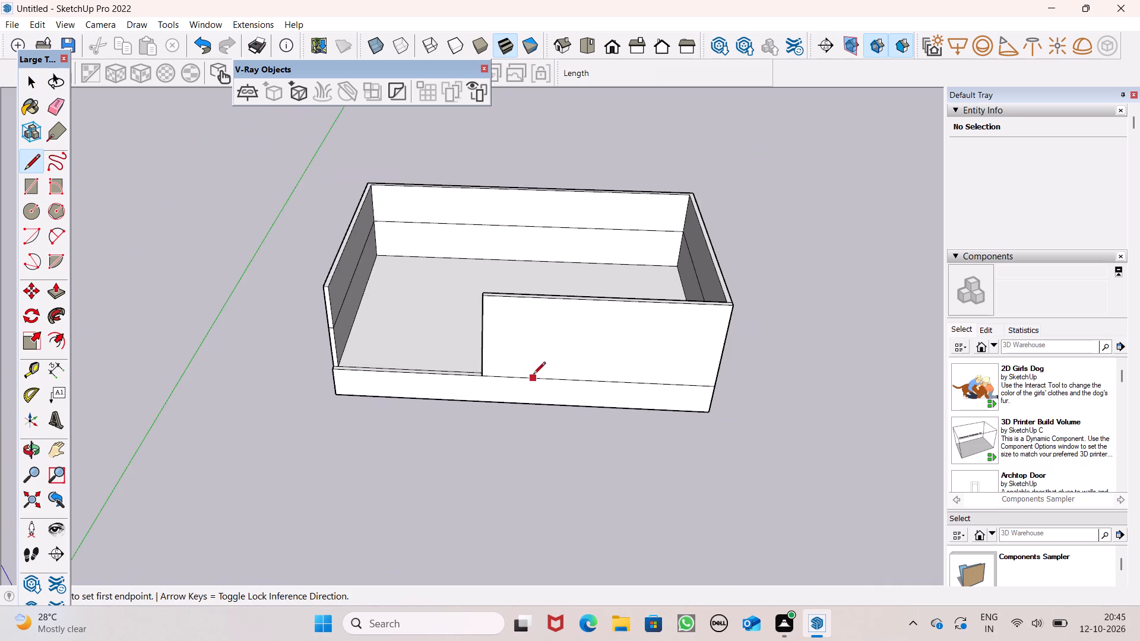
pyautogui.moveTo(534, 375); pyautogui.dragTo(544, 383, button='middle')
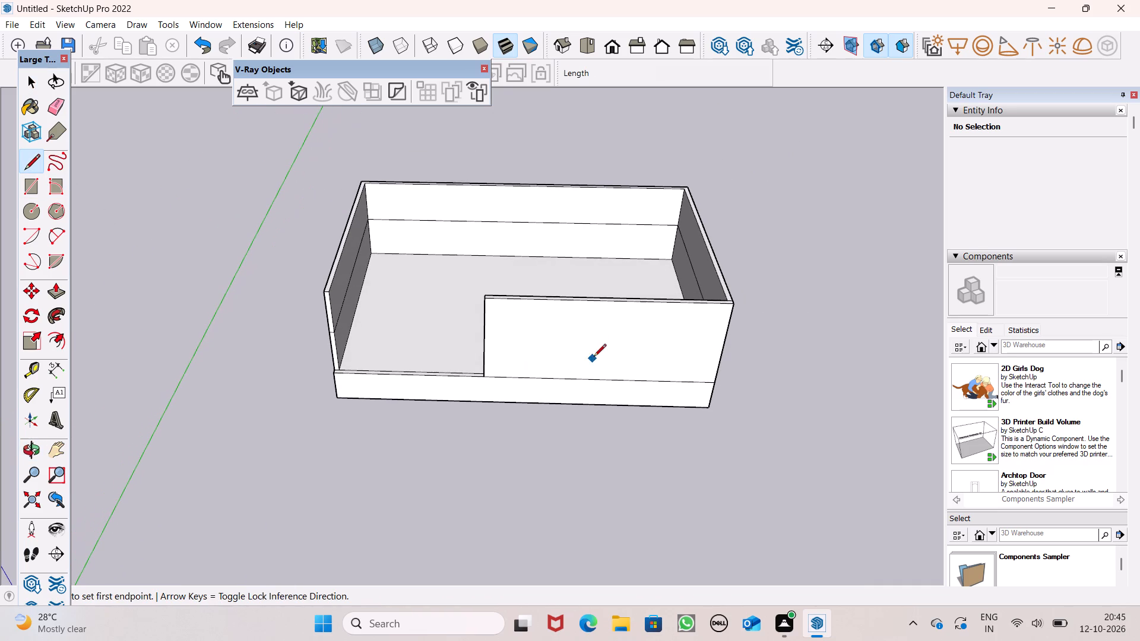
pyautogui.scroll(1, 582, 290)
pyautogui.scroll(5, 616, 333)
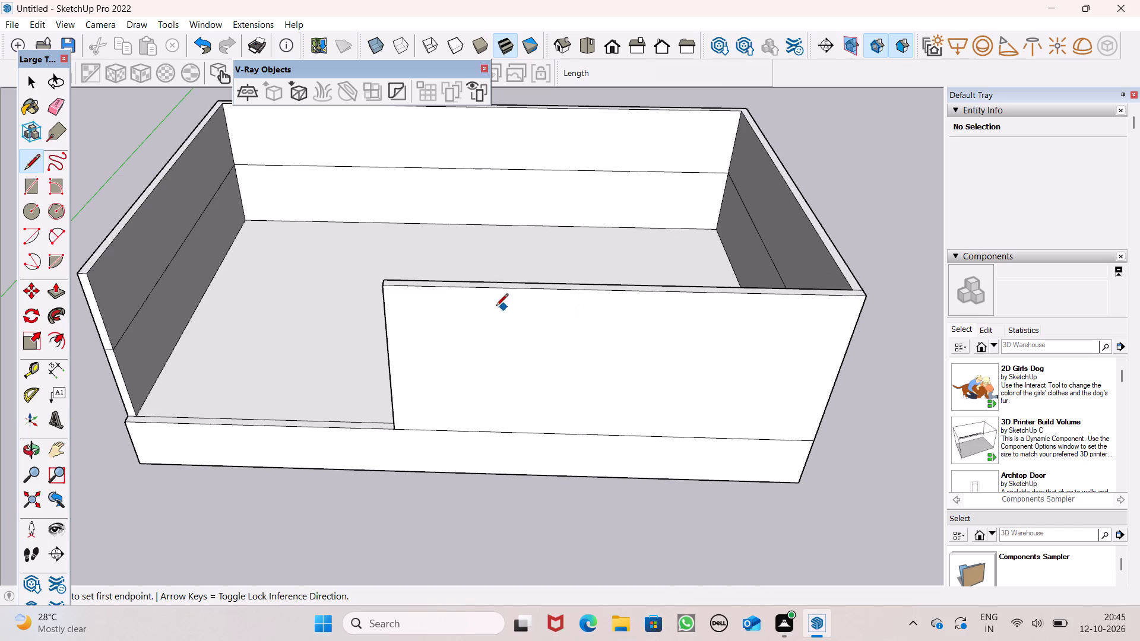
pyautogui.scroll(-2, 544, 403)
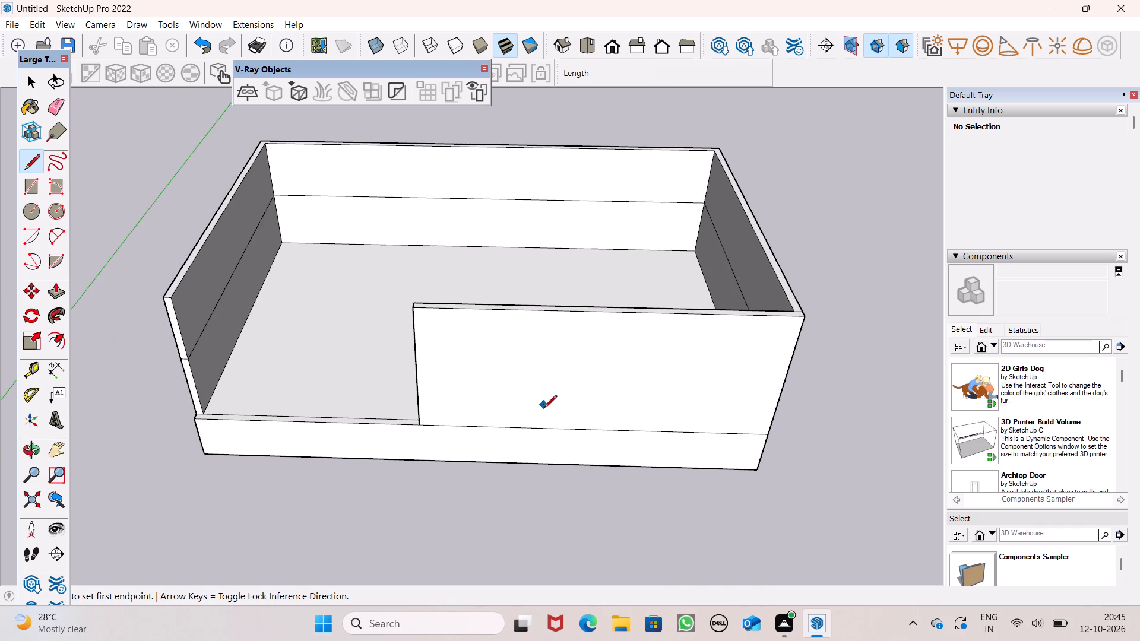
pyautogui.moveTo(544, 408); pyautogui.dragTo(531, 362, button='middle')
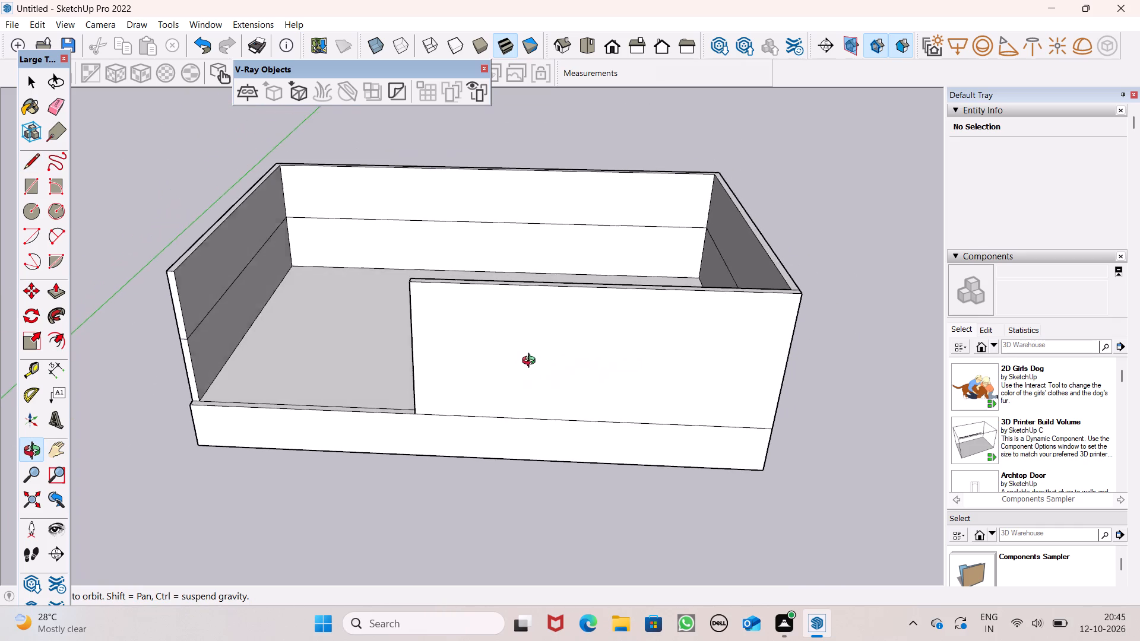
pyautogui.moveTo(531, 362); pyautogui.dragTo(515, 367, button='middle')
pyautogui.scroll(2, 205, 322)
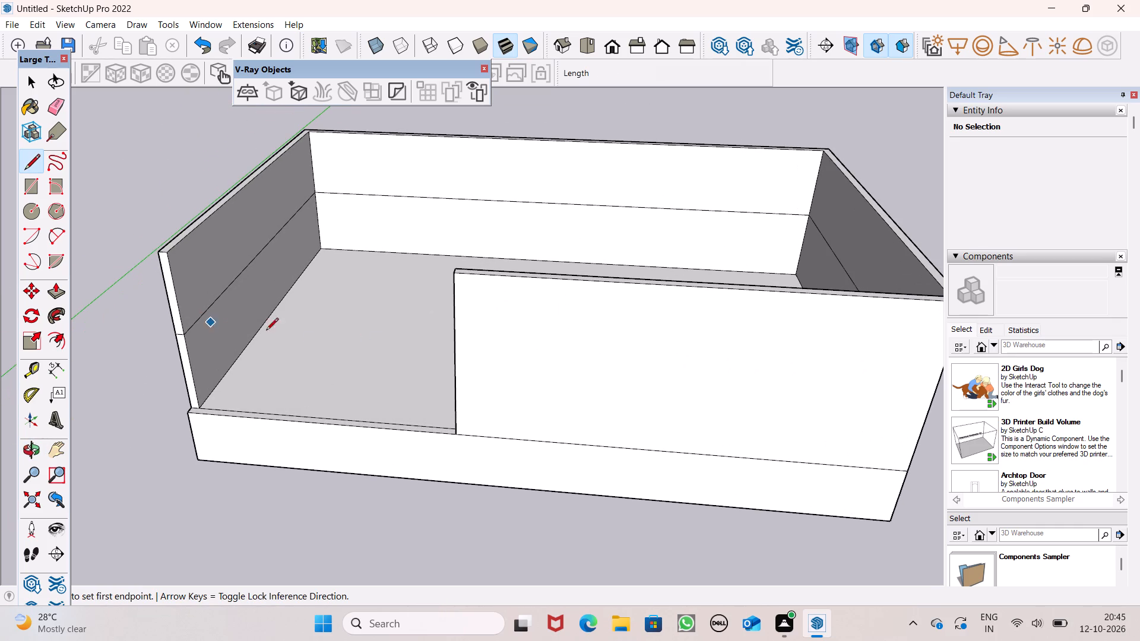
# Undo the seam erasure and the second 10' levels of the front wall section and the U-shaped walls.
pyautogui.hotkey('ctrl', 'z')
pyautogui.hotkey('ctrl', 'z')
pyautogui.hotkey('ctrl', 'z')
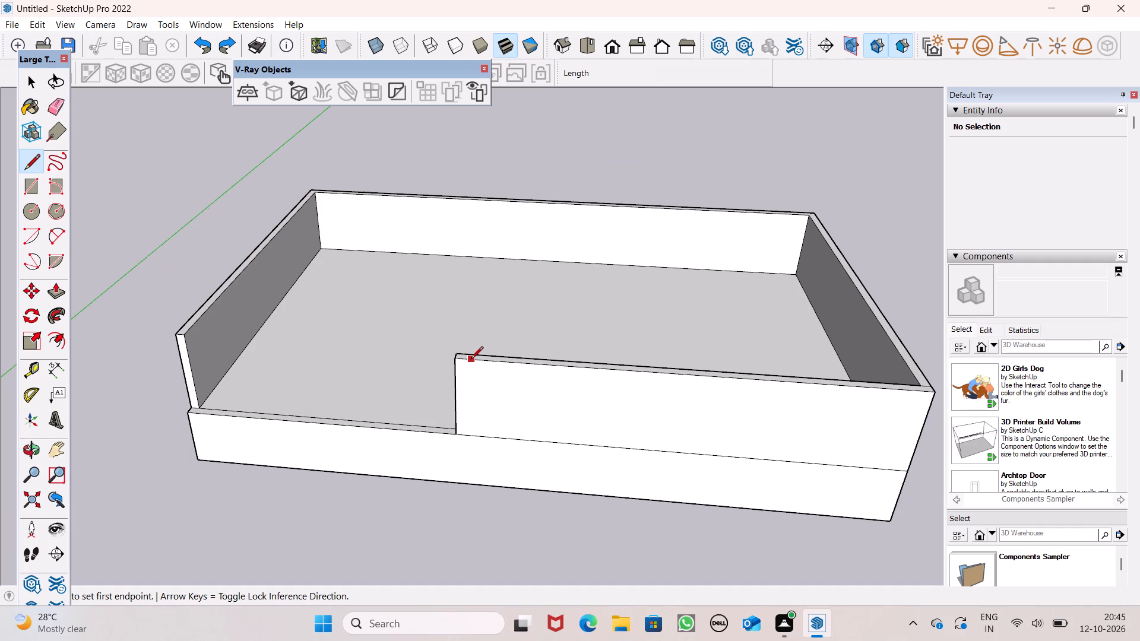
# Push/Pull the top of the U-shaped left, back and right walls up 2' as a new starting face.
pyautogui.press('space')
pyautogui.click(56, 294)
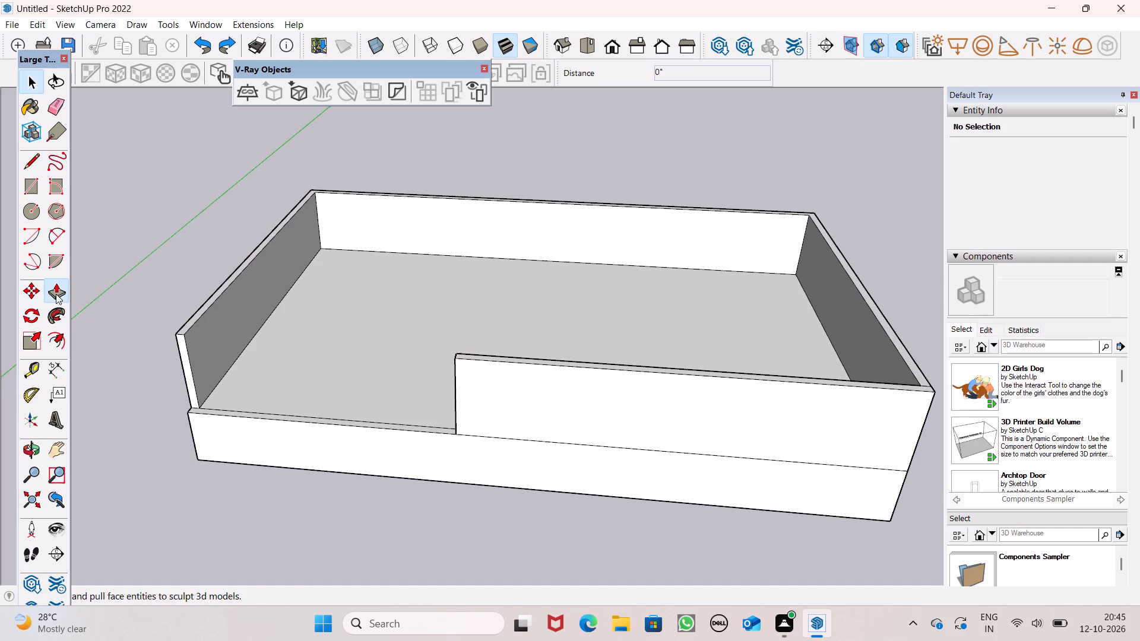
pyautogui.scroll(5, 191, 320)
pyautogui.moveTo(191, 320); pyautogui.dragTo(194, 312)
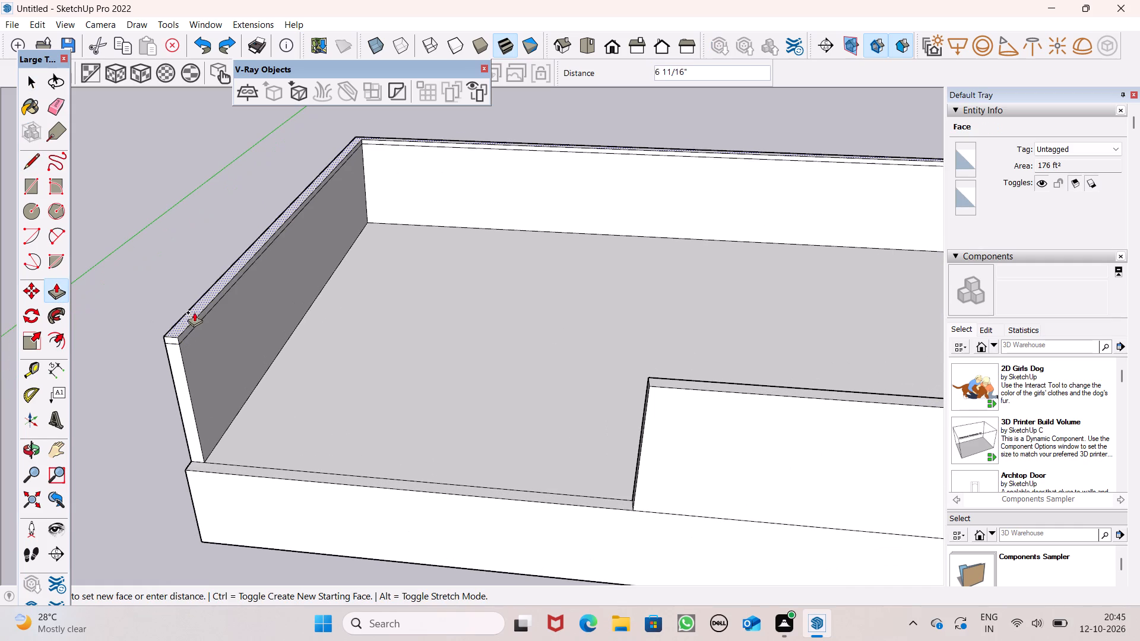
pyautogui.moveTo(194, 312); pyautogui.dragTo(201, 278)
pyautogui.write("2'")
pyautogui.press('Return')
# Push/Pull the top of the U-shaped walls up a further 10' as a new starting face above the 2' band.
pyautogui.moveTo(201, 278); pyautogui.dragTo(206, 226)
pyautogui.write("10'")
pyautogui.press('Return')
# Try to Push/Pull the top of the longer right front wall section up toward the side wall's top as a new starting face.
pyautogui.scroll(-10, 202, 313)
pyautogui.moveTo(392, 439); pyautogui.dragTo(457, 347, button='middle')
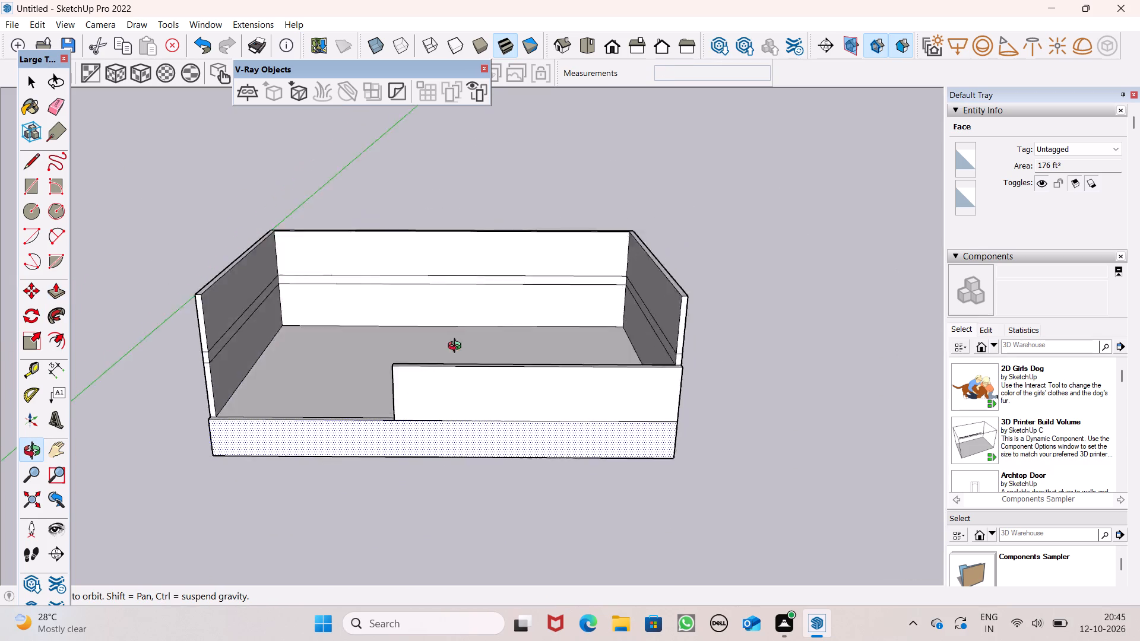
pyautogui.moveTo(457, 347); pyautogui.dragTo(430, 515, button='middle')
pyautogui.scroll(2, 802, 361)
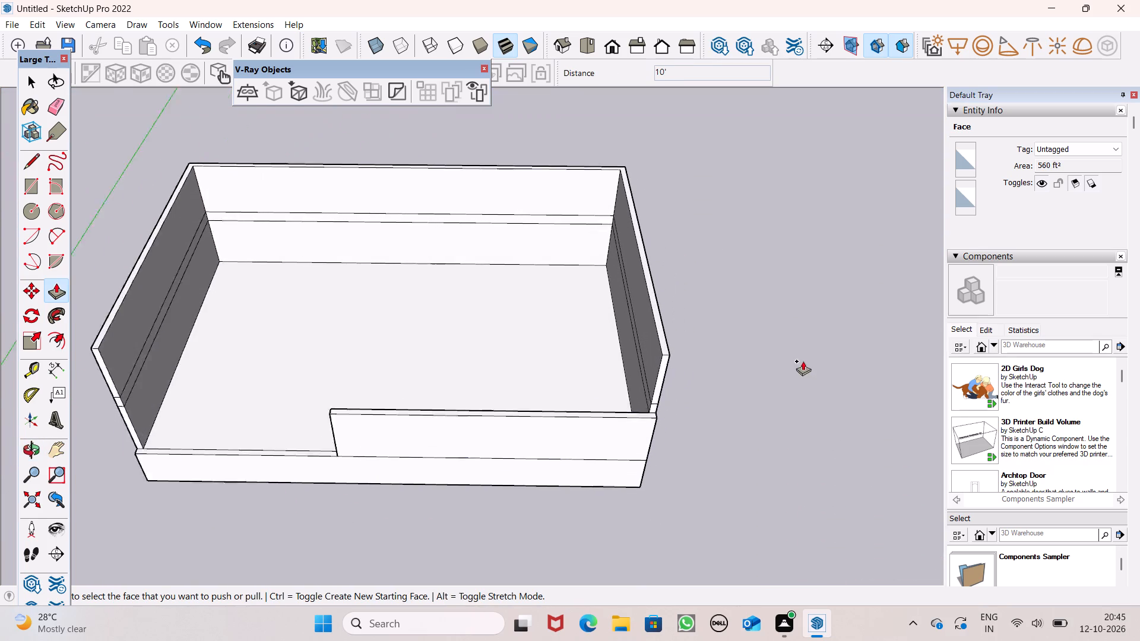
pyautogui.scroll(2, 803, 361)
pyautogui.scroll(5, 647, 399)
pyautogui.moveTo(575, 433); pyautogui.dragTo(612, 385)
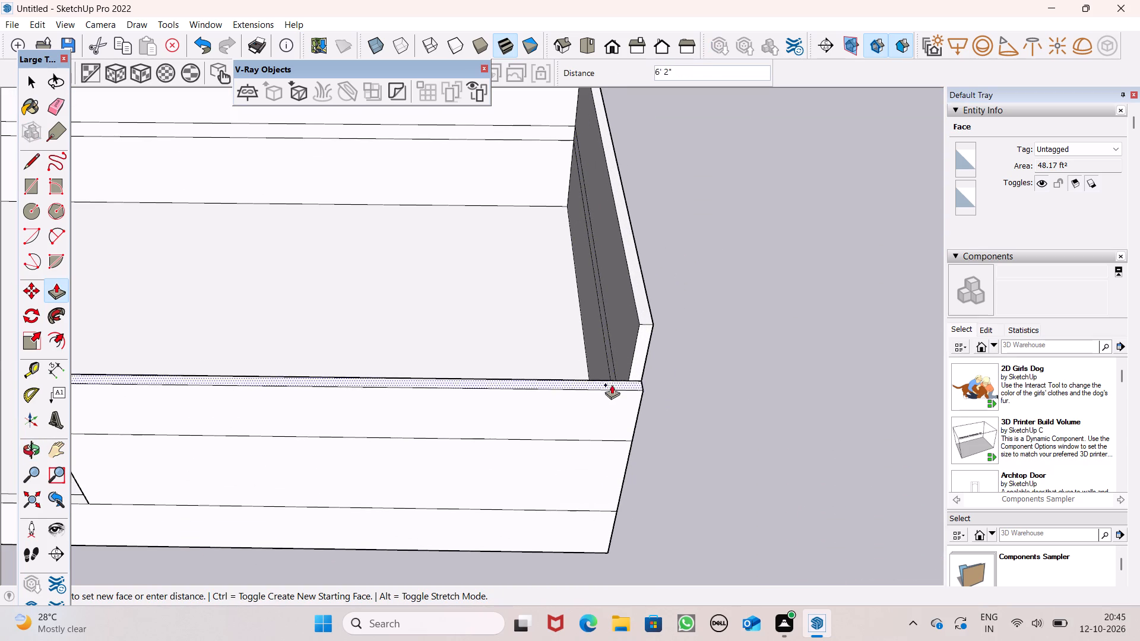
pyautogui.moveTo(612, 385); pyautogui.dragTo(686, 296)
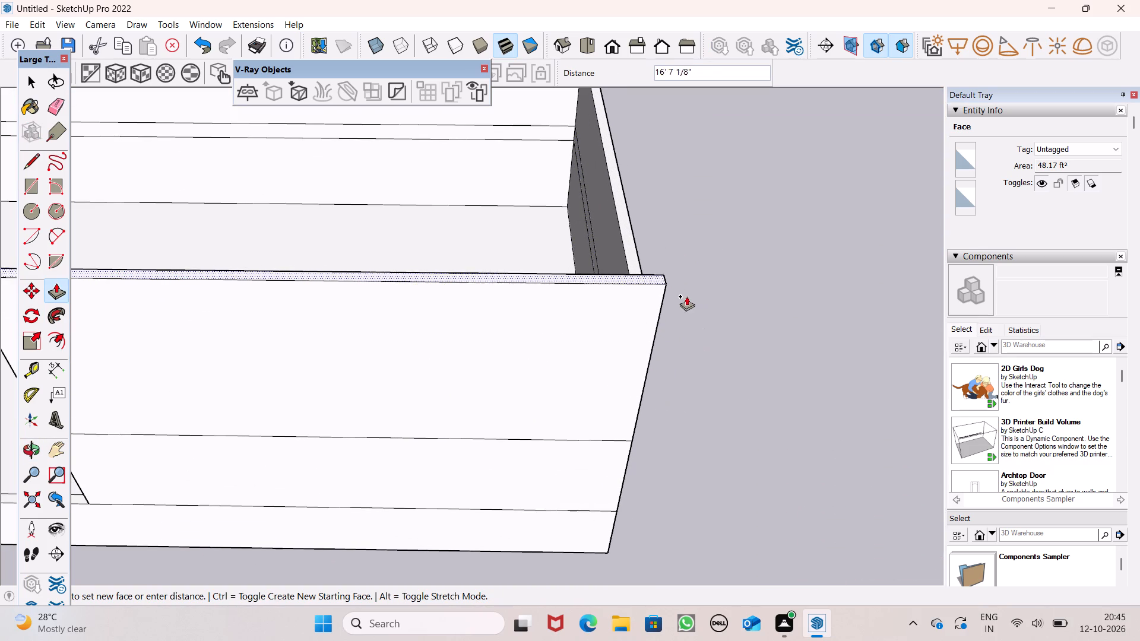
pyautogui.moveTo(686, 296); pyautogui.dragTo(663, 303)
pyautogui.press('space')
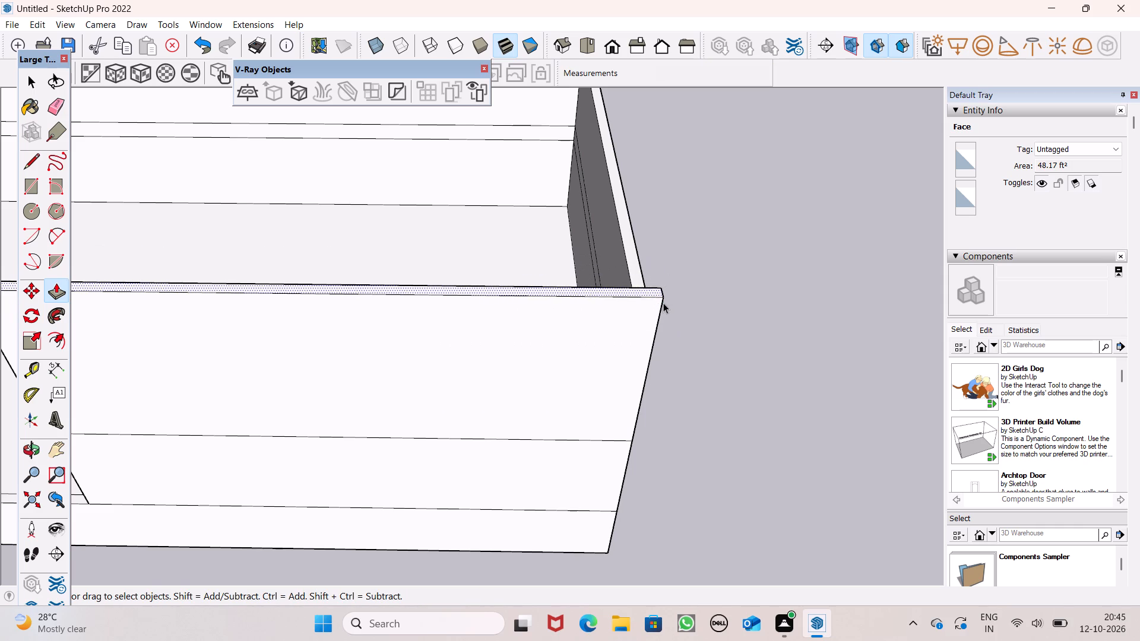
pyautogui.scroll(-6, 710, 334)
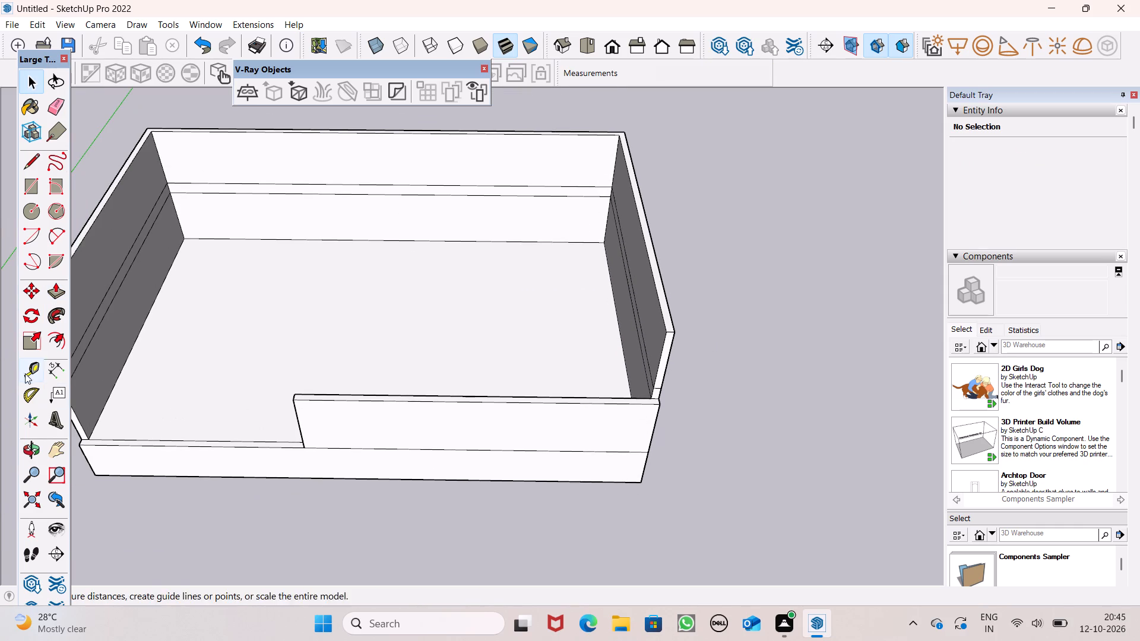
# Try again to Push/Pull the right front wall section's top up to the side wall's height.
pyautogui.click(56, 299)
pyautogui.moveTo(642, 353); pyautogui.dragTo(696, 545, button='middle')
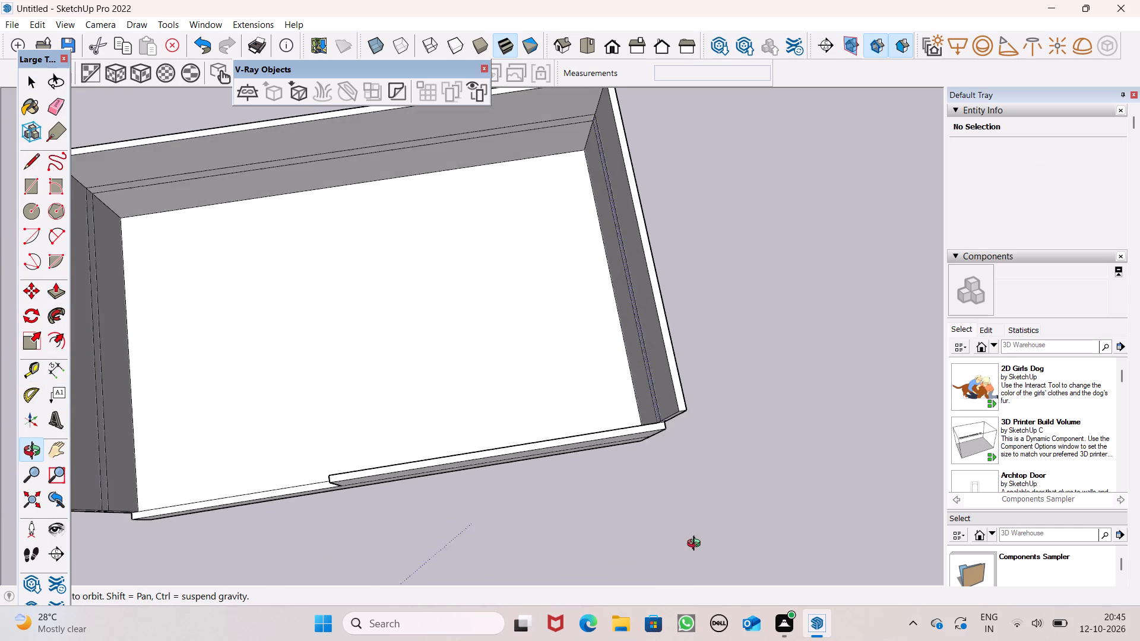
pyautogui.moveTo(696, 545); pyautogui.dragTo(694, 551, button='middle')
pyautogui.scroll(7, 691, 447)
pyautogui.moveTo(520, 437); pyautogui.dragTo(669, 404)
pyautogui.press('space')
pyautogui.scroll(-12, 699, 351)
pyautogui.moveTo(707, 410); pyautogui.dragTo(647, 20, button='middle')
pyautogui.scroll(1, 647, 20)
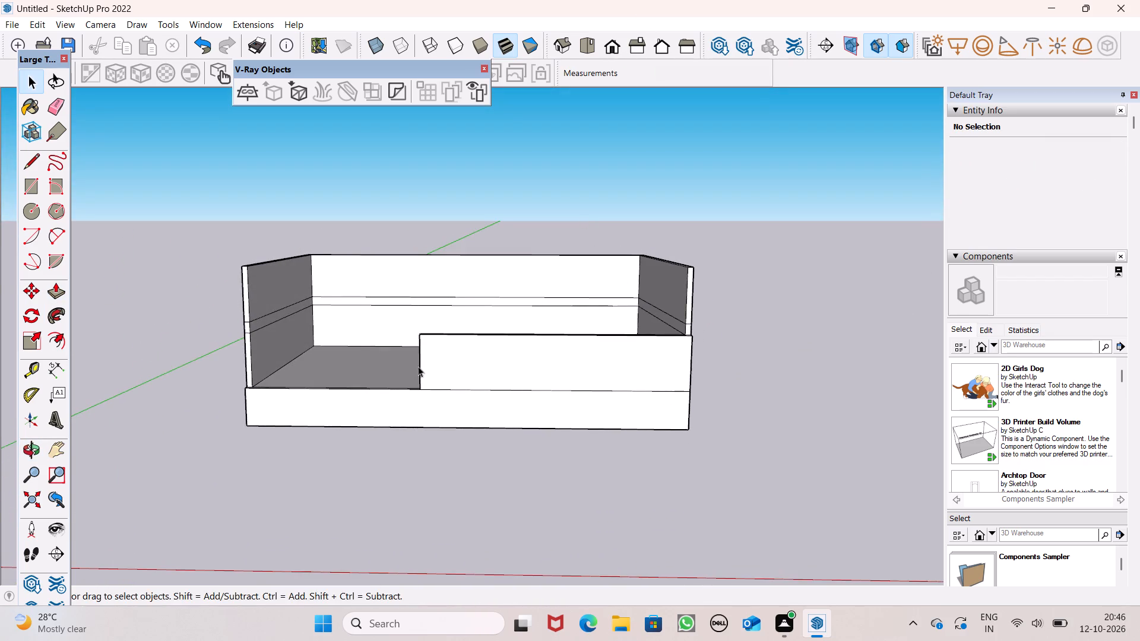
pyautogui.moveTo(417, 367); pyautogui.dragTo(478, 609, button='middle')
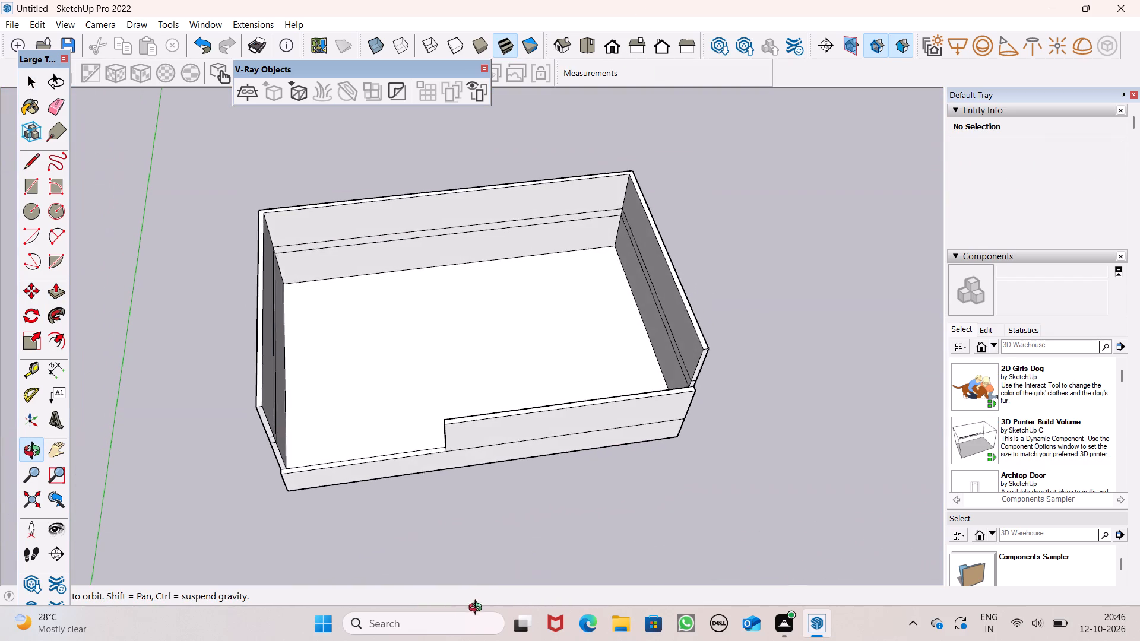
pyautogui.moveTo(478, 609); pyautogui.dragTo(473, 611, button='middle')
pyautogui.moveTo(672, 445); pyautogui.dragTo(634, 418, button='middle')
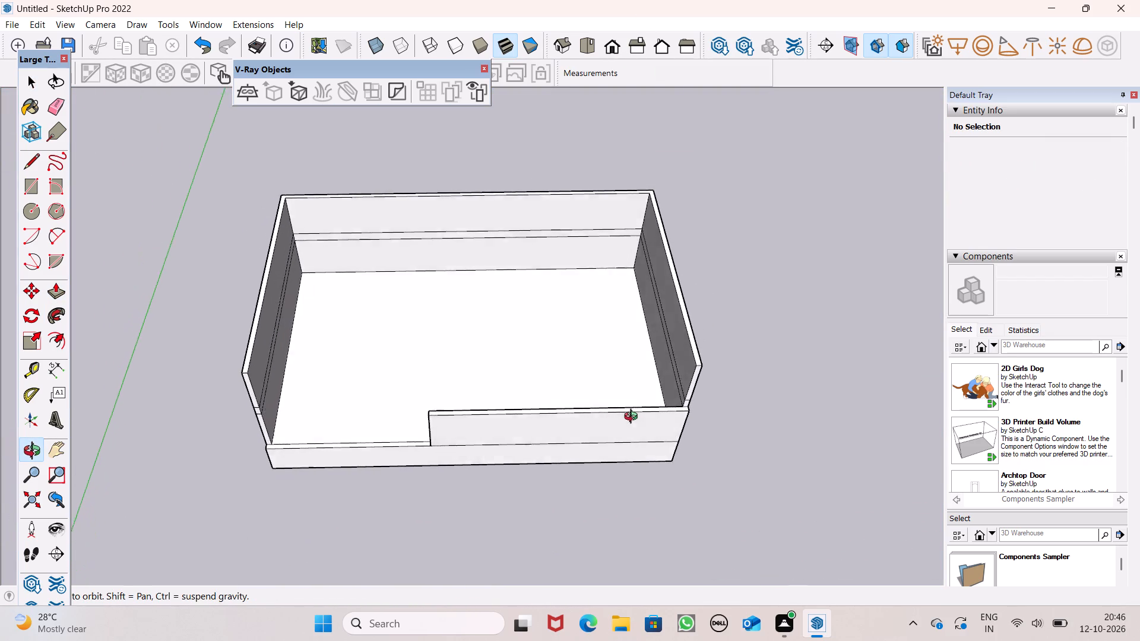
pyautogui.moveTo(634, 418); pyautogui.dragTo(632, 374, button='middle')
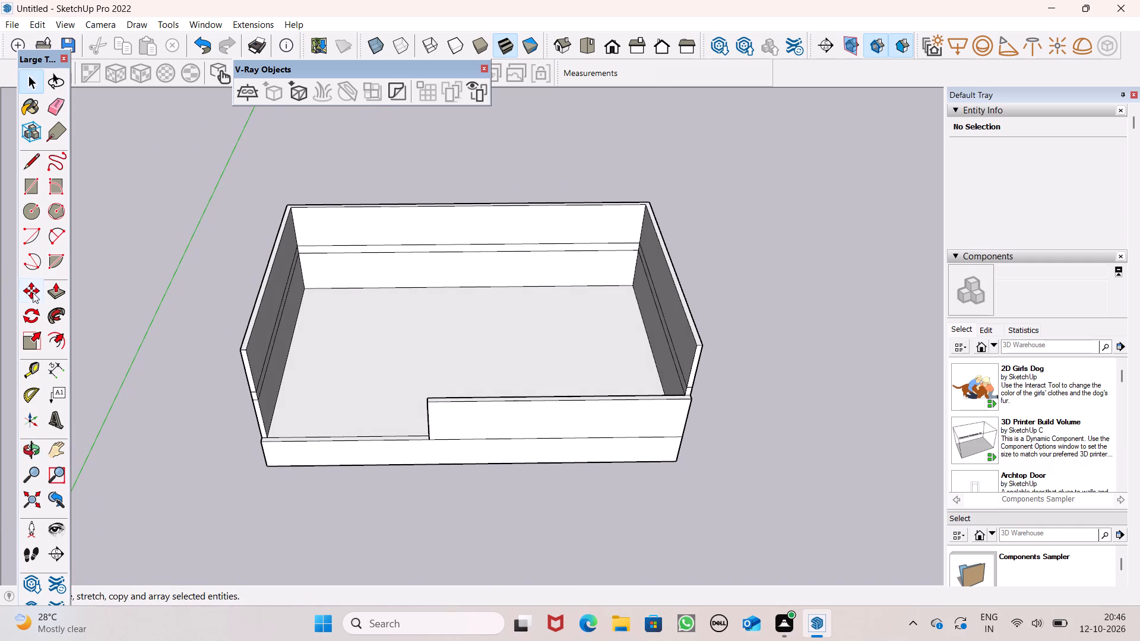
# Push/Pull the top of the longer right front wall section up 12', level with the side wall's top.
pyautogui.click(55, 288)
pyautogui.moveTo(683, 338); pyautogui.dragTo(710, 425, button='middle')
pyautogui.scroll(7, 691, 315)
pyautogui.scroll(-4, 691, 313)
pyautogui.moveTo(715, 412); pyautogui.dragTo(735, 510, button='middle')
pyautogui.scroll(9, 722, 386)
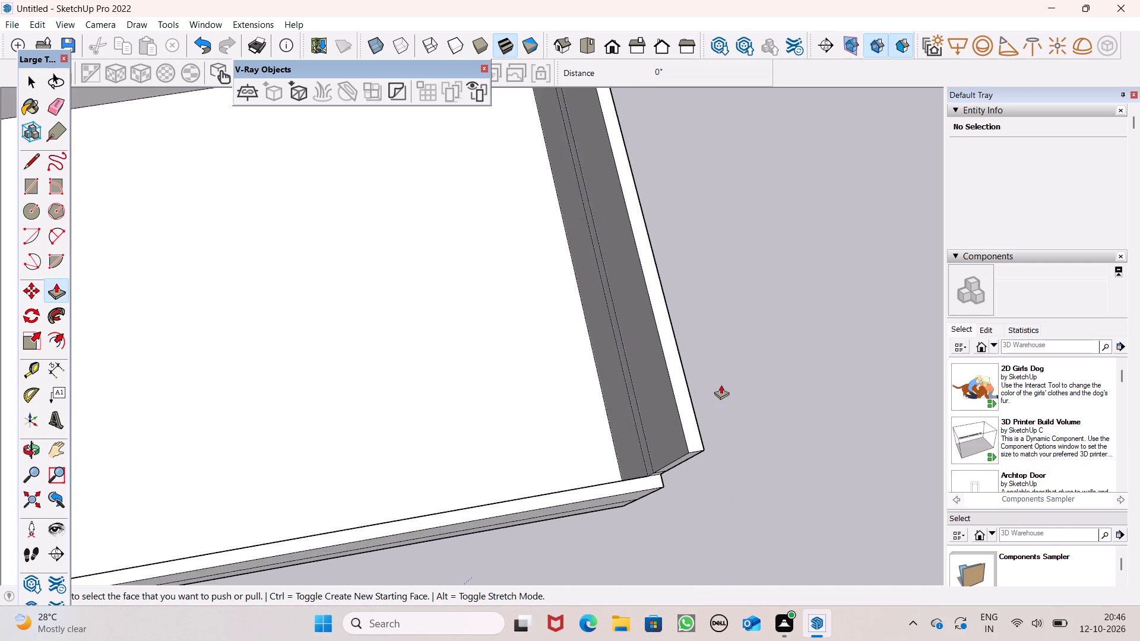
pyautogui.moveTo(631, 492); pyautogui.dragTo(685, 429)
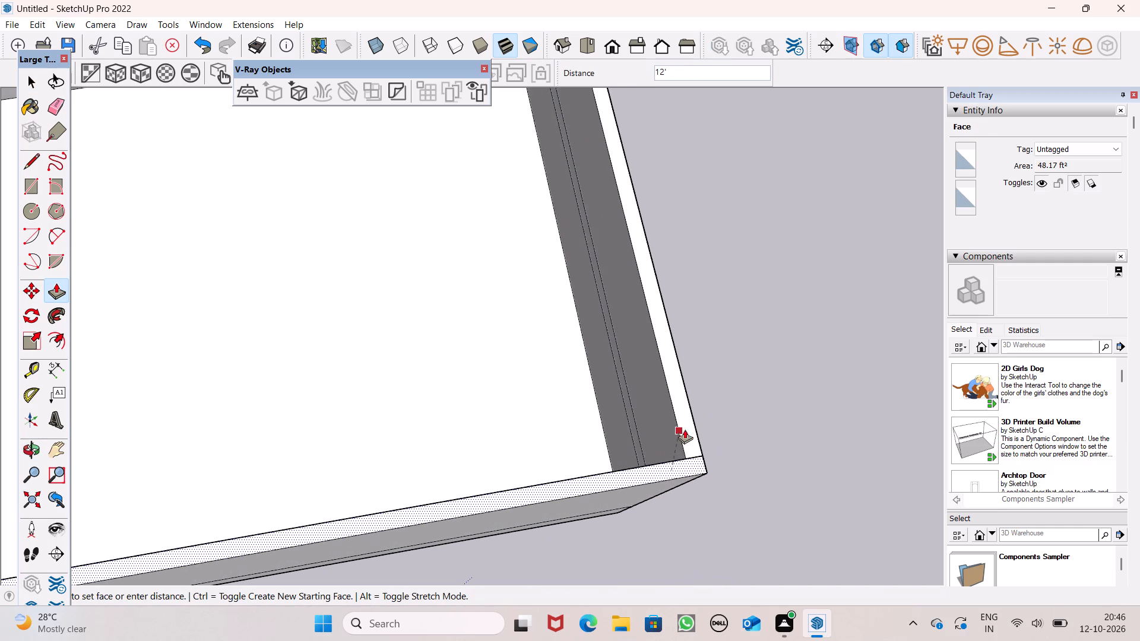
pyautogui.moveTo(685, 429); pyautogui.dragTo(689, 429)
pyautogui.scroll(-8, 739, 395)
pyautogui.press('space')
pyautogui.scroll(-2, 712, 405)
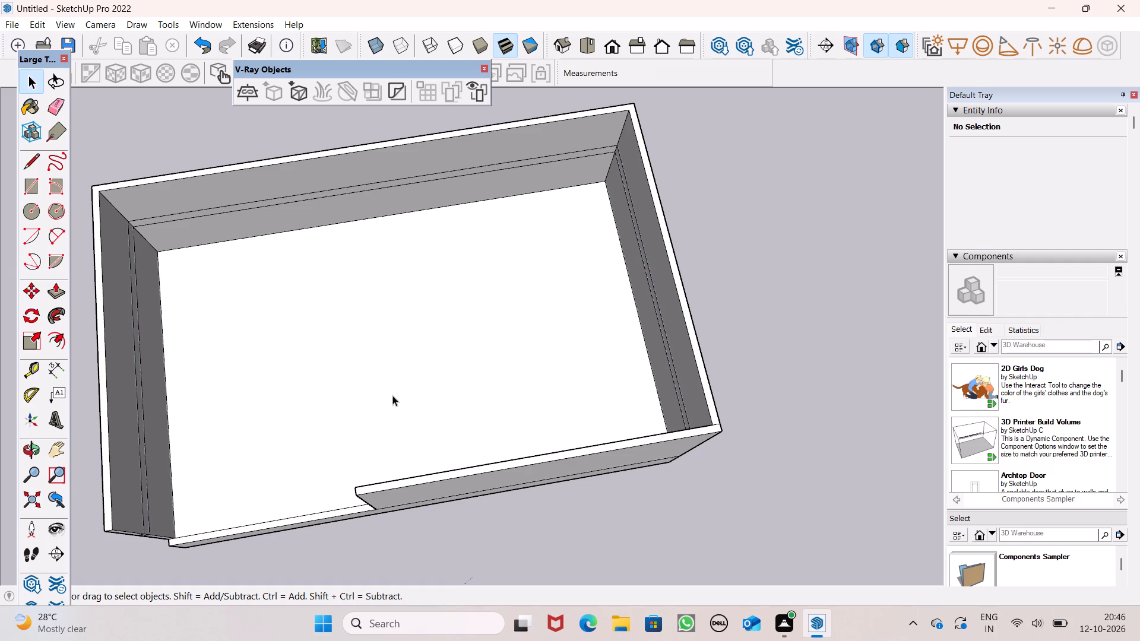
# Push/Pull the end face of the long front wall section about 5' 1" further into the front opening.
pyautogui.scroll(-3, 482, 362)
pyautogui.scroll(-3, 577, 349)
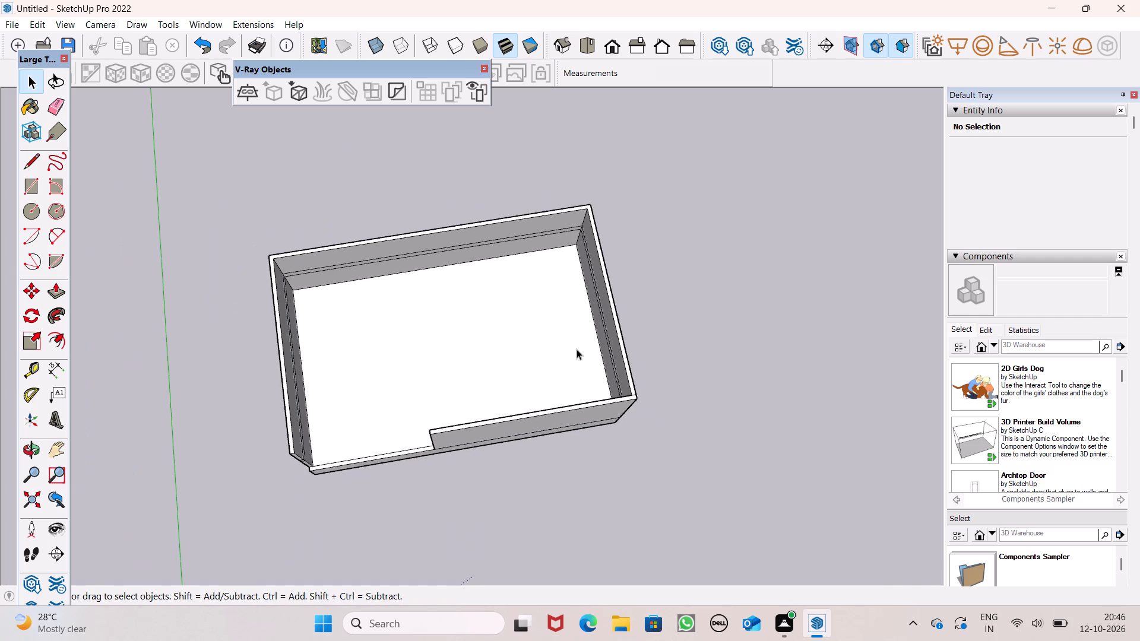
pyautogui.moveTo(625, 387); pyautogui.dragTo(503, 306, button='middle')
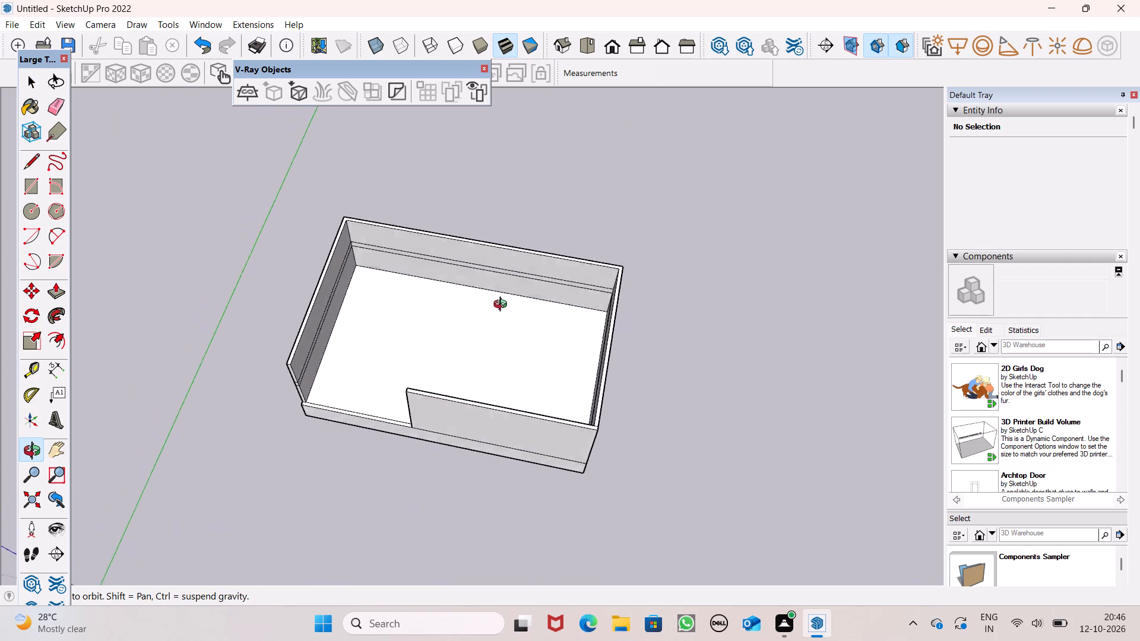
pyautogui.moveTo(503, 306); pyautogui.dragTo(507, 238, button='middle')
pyautogui.scroll(8, 452, 379)
pyautogui.moveTo(452, 379); pyautogui.dragTo(498, 227, button='middle')
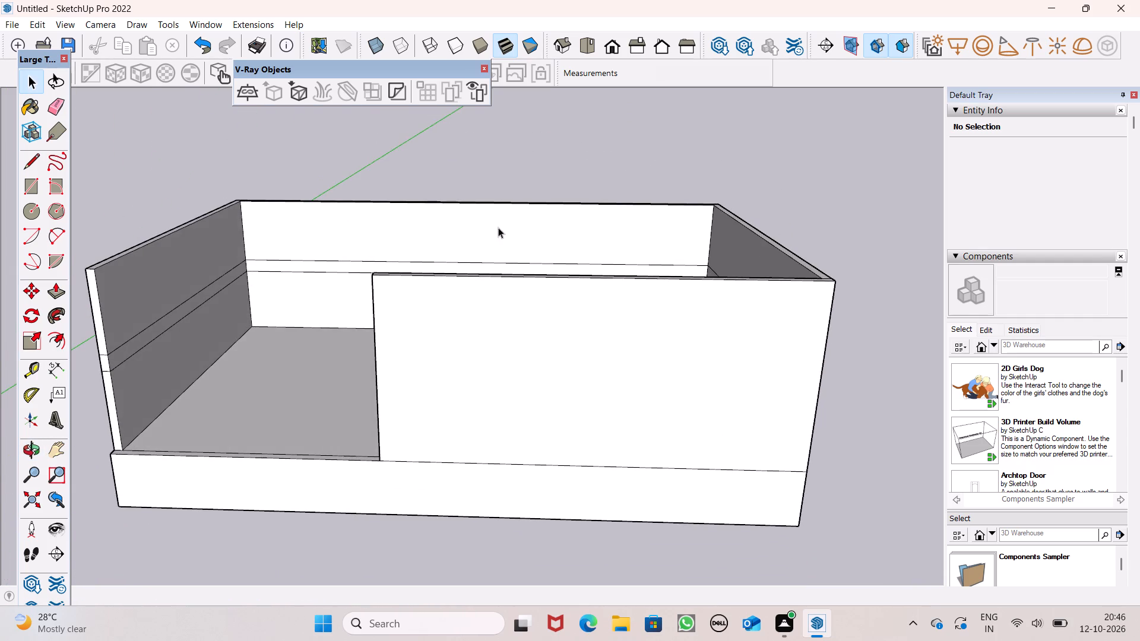
pyautogui.scroll(-2, 496, 268)
pyautogui.moveTo(485, 299); pyautogui.dragTo(480, 257, button='middle')
pyautogui.scroll(-3, 480, 257)
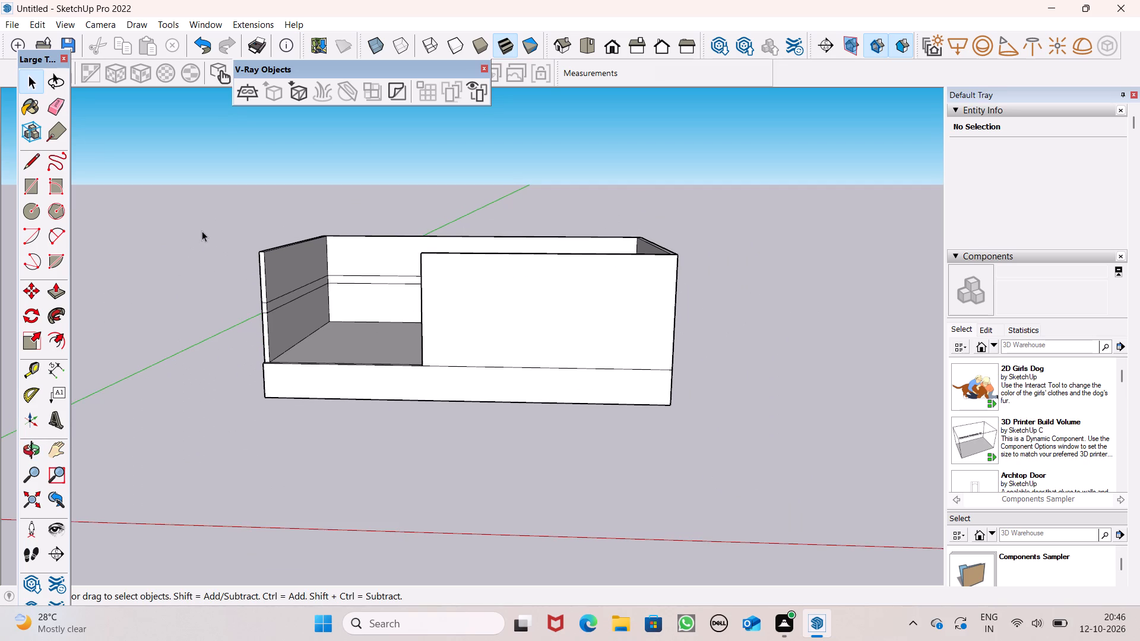
pyautogui.moveTo(406, 319); pyautogui.dragTo(665, 380, button='middle')
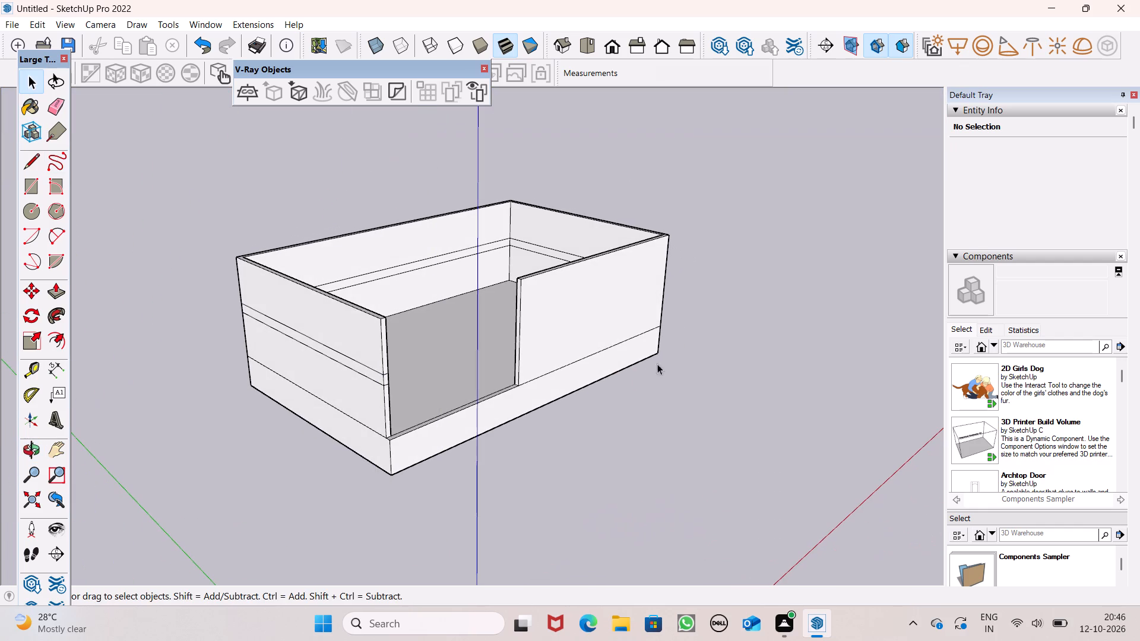
pyautogui.click(53, 295)
pyautogui.scroll(7, 505, 350)
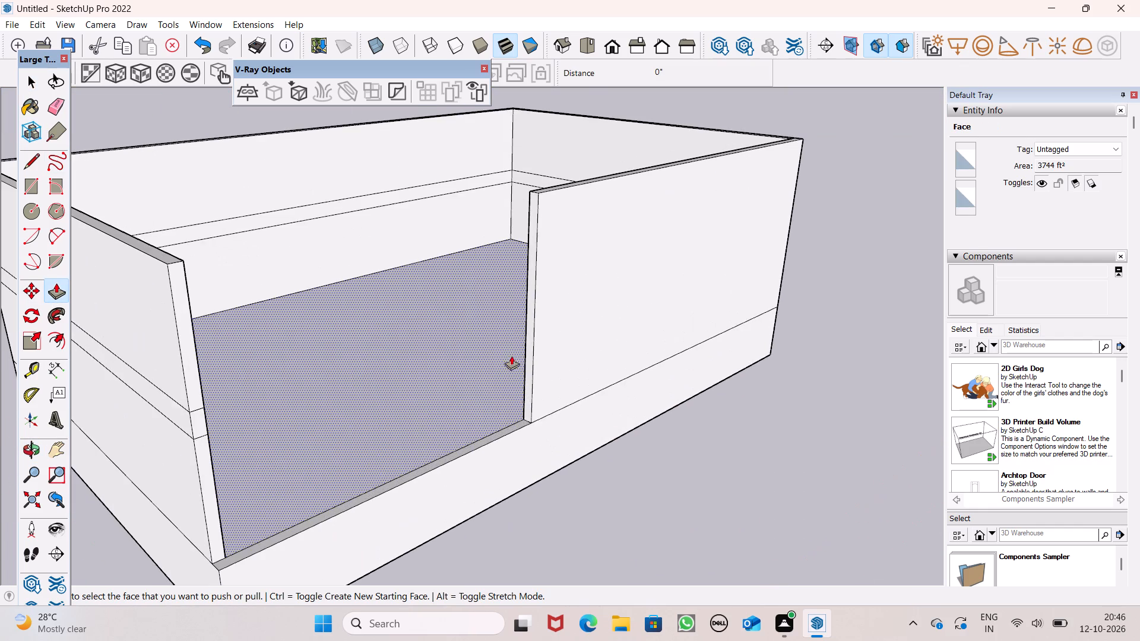
pyautogui.moveTo(530, 367); pyautogui.dragTo(485, 388)
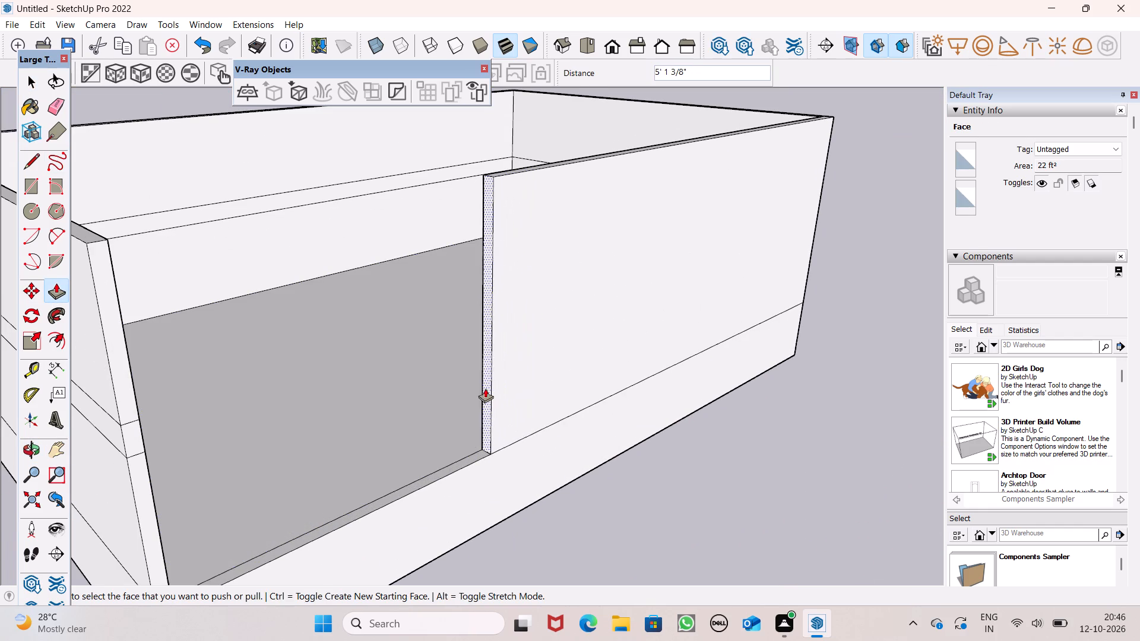
pyautogui.scroll(-6, 670, 332)
pyautogui.moveTo(764, 429); pyautogui.dragTo(709, 448, button='middle')
pyautogui.press('space')
pyautogui.scroll(-4, 623, 334)
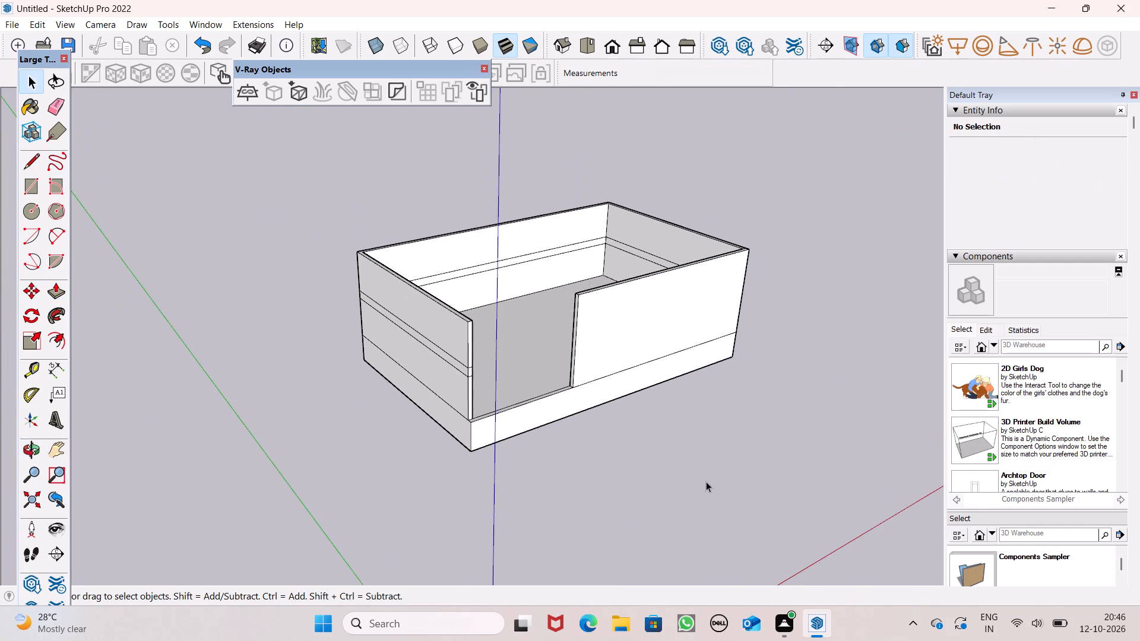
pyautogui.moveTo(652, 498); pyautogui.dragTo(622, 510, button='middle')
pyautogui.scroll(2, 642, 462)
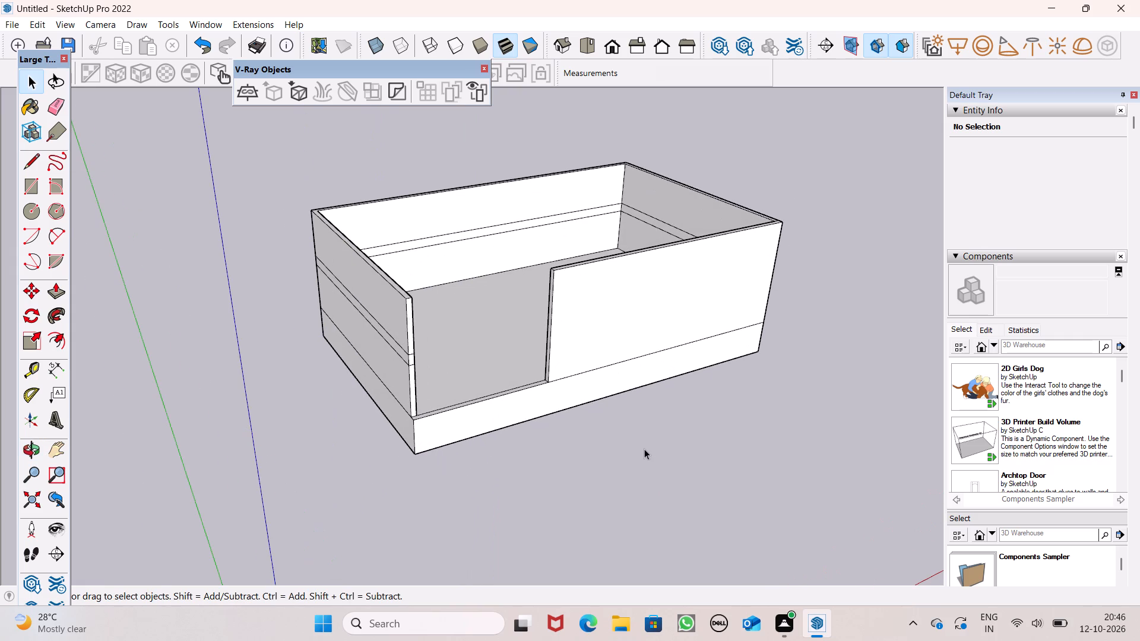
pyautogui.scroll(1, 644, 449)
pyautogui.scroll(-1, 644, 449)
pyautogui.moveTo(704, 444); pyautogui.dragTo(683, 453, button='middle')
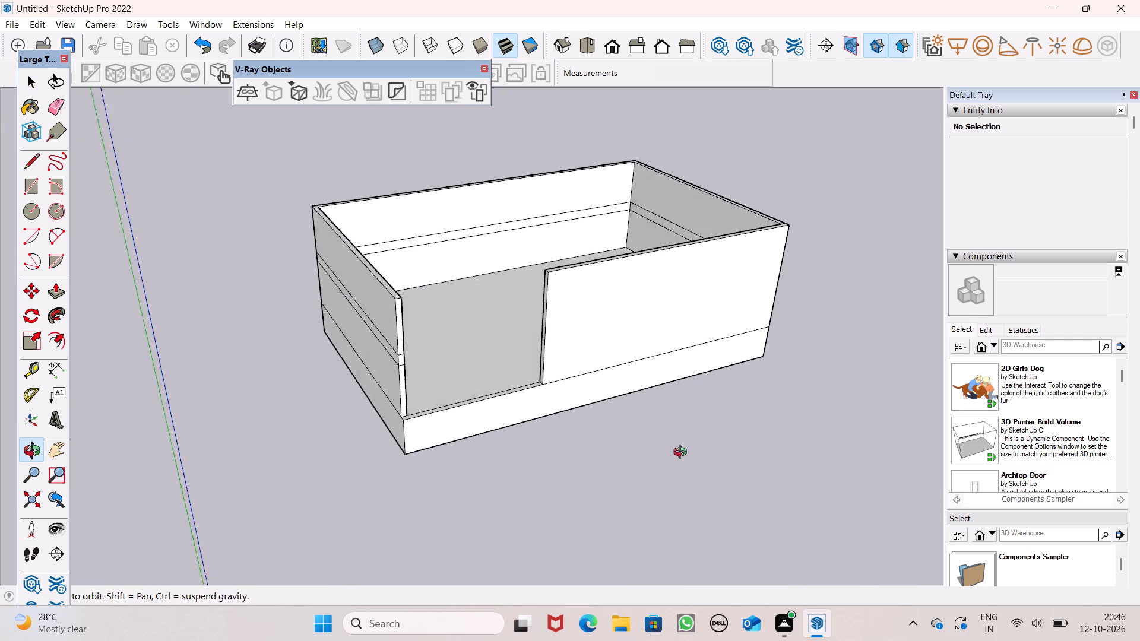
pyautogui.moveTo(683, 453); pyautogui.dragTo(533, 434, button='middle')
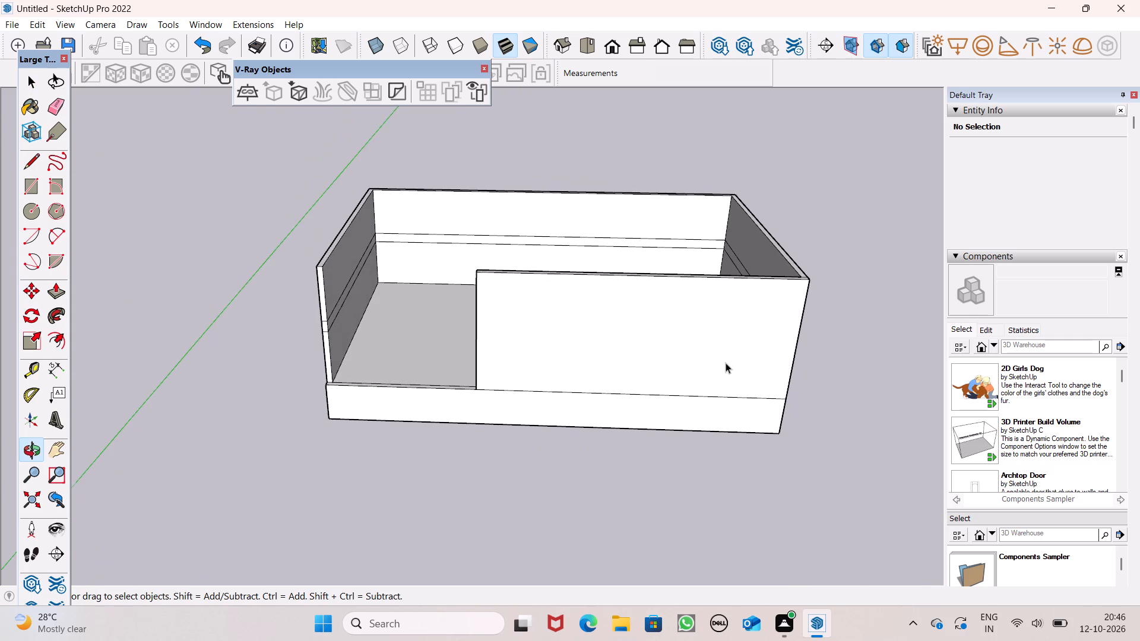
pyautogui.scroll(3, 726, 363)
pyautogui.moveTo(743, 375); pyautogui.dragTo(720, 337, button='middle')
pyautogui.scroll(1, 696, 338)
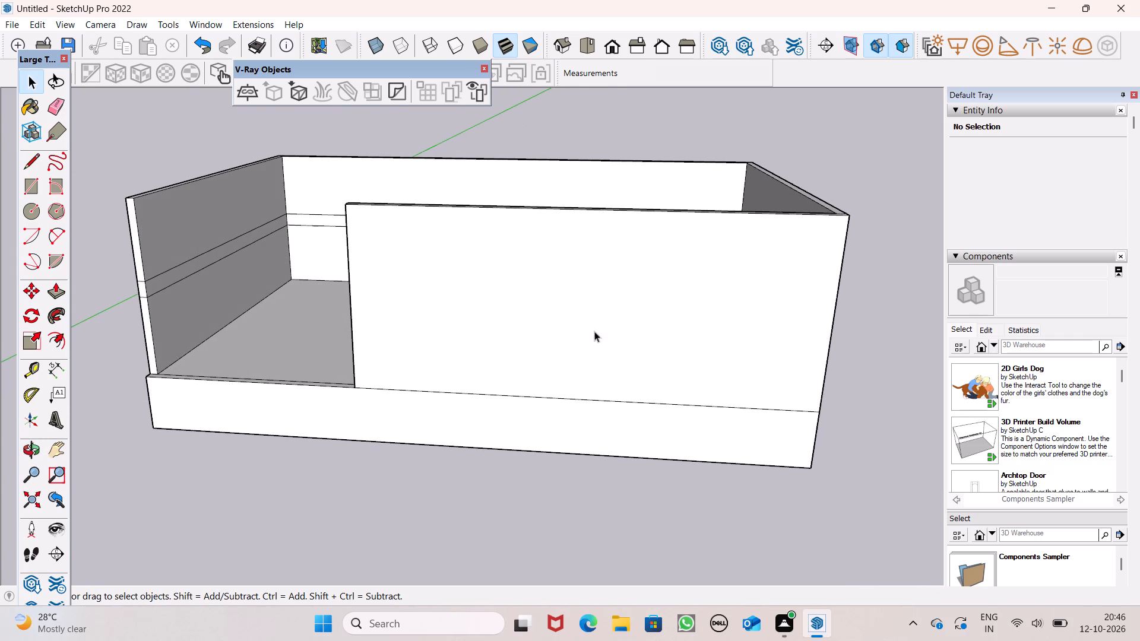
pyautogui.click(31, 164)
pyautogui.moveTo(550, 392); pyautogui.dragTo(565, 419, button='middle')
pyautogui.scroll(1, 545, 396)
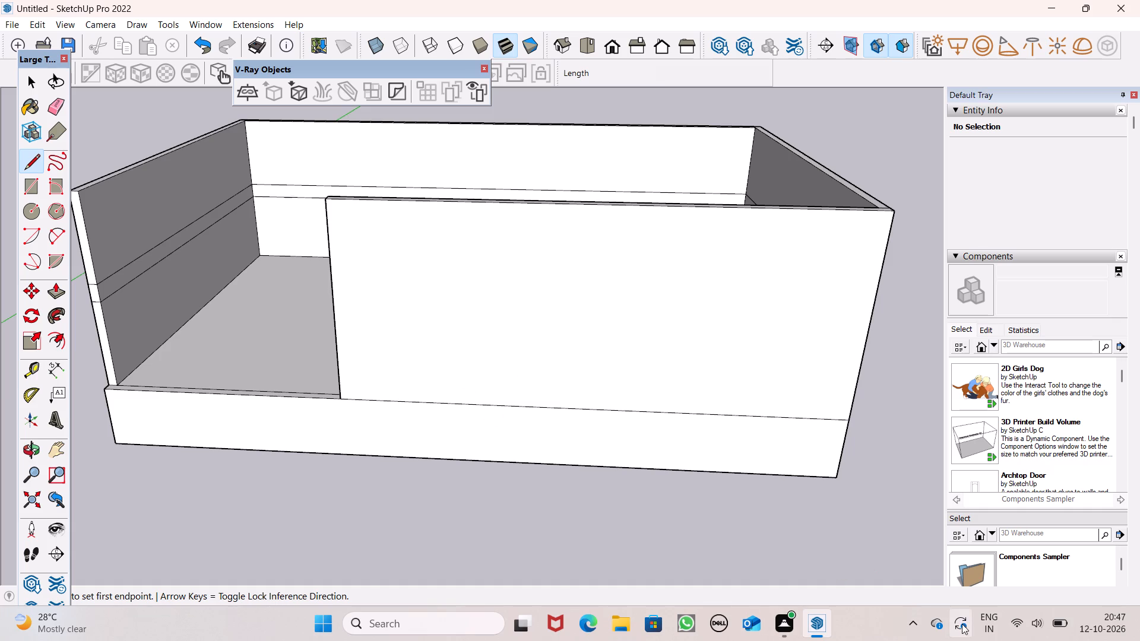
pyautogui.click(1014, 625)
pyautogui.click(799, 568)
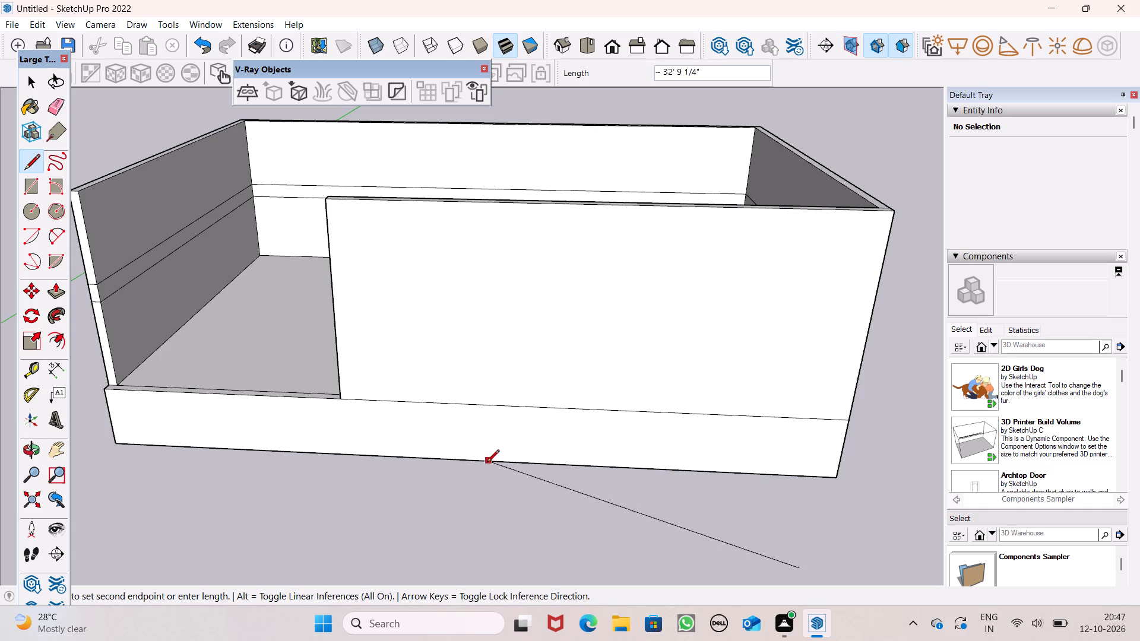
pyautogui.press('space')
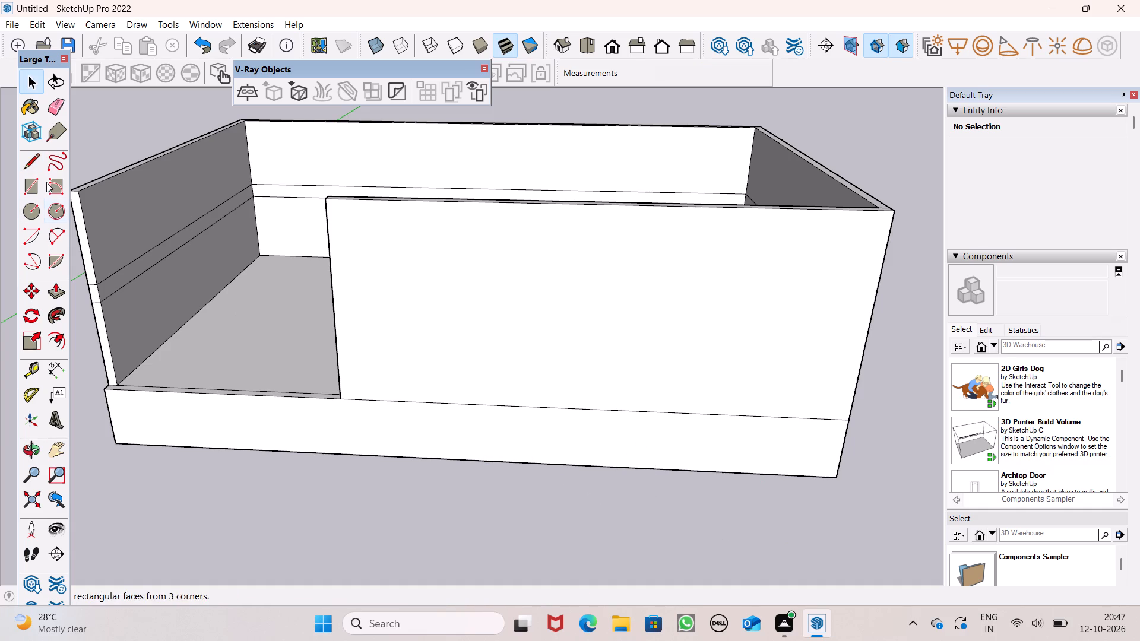
# Draw a diagonal line about 25' long on the front wall, from its bottom edge up to its top corner beside the opening.
pyautogui.click(27, 170)
pyautogui.scroll(-1, 134, 327)
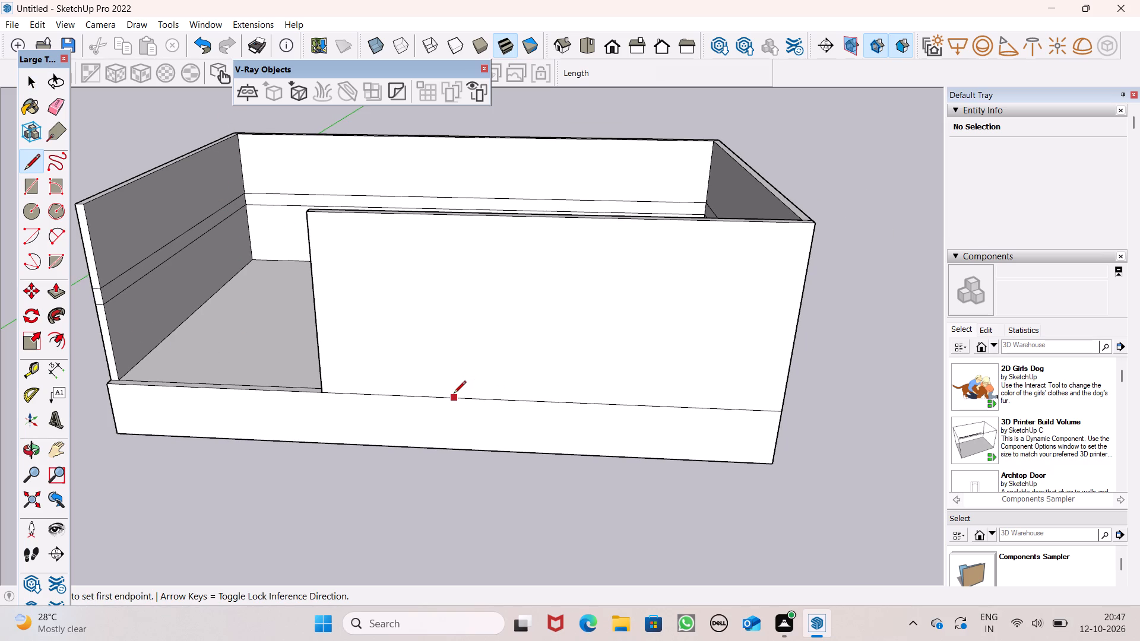
pyautogui.click(421, 395)
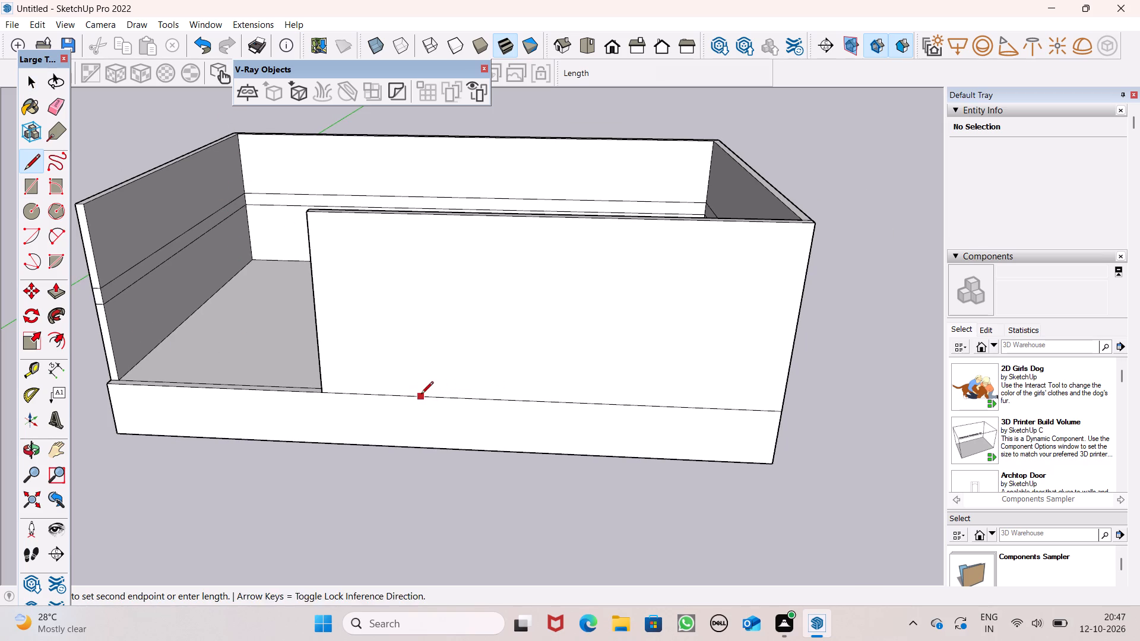
pyautogui.click(308, 211)
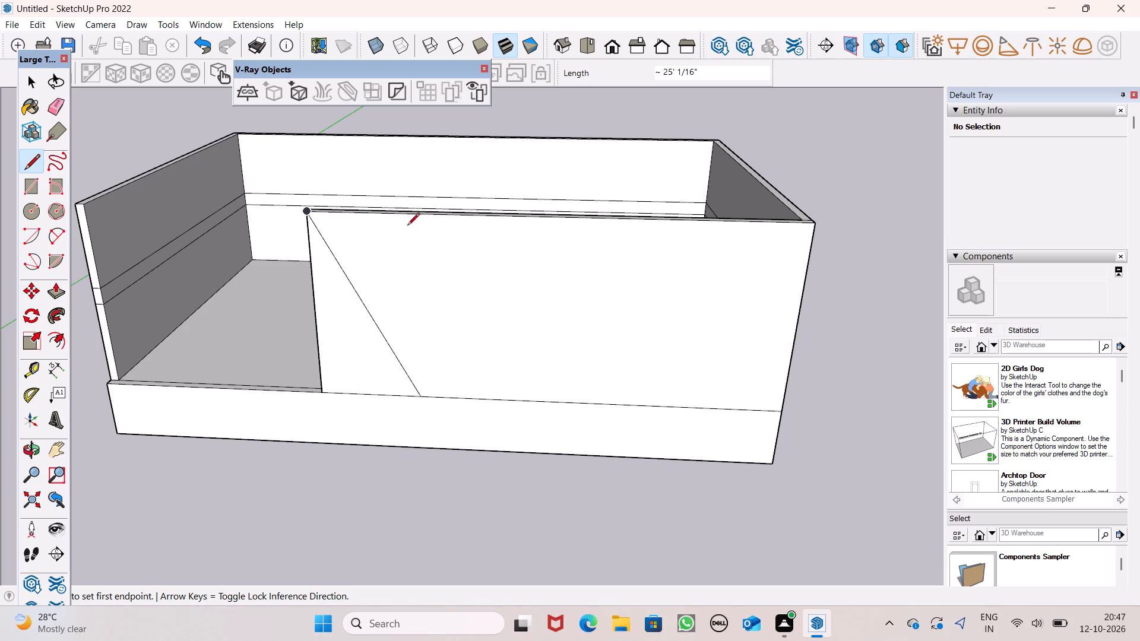
pyautogui.press('space')
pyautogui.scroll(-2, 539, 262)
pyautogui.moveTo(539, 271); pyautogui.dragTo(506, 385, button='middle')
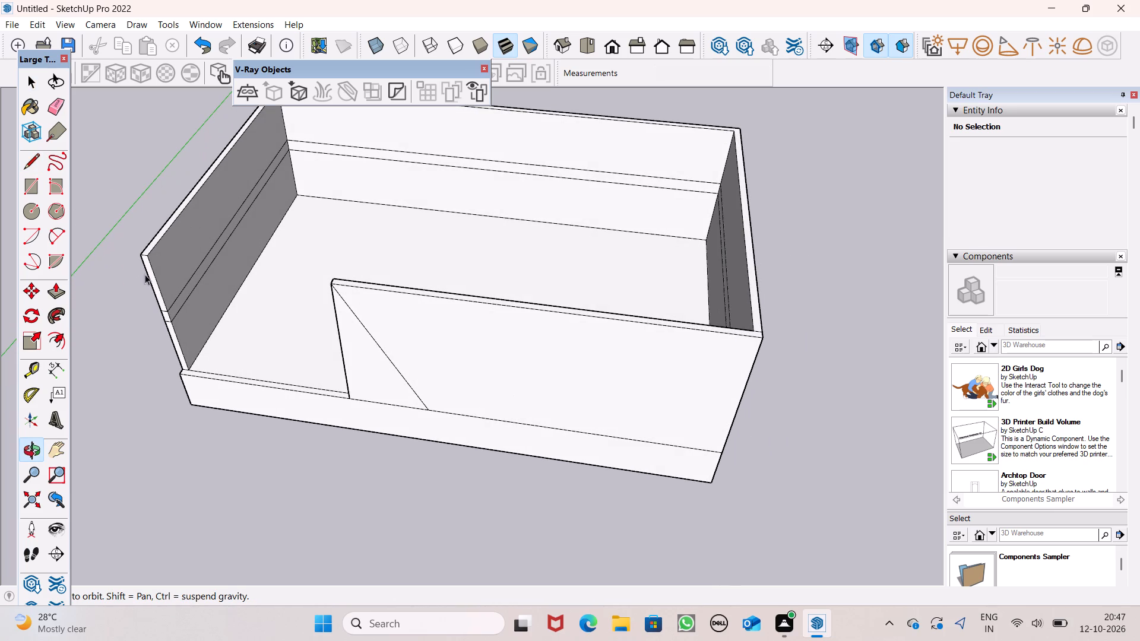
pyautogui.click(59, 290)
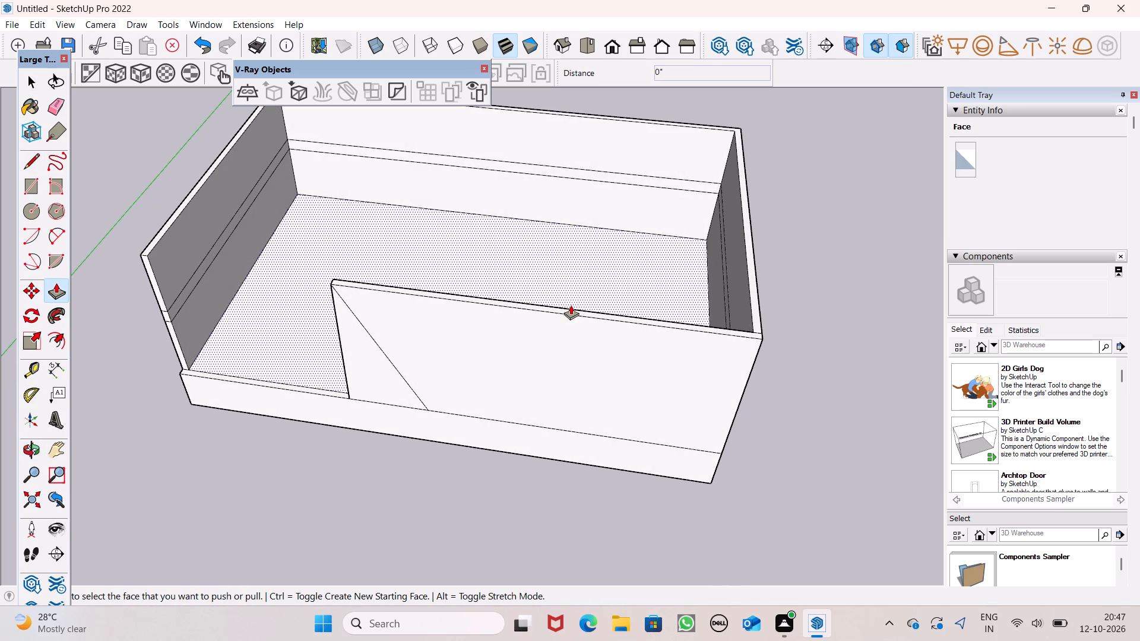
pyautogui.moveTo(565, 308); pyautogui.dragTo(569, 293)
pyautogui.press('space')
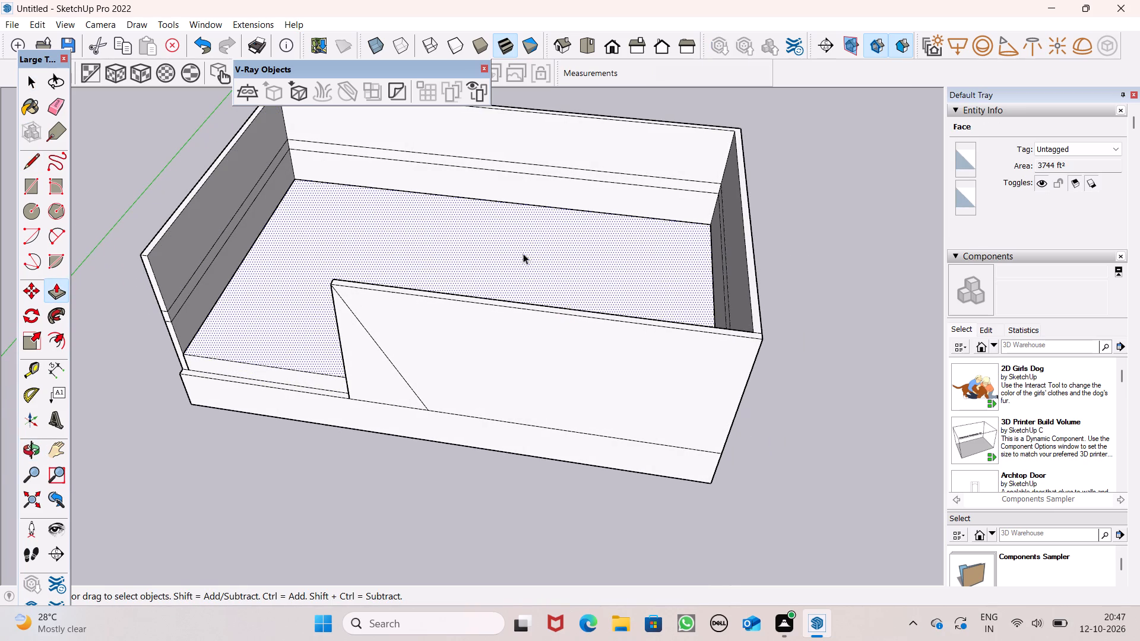
# Push/Pull the top face of the long front wall section upward, well above the side walls.
pyautogui.scroll(-5, 536, 221)
pyautogui.moveTo(539, 258); pyautogui.dragTo(622, 327, button='middle')
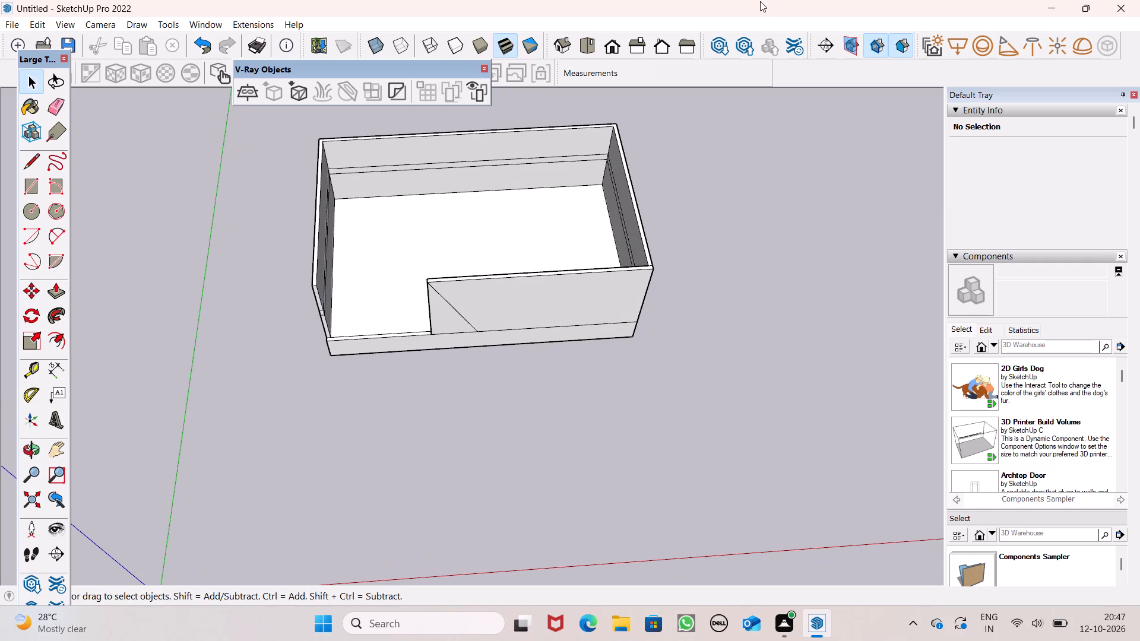
pyautogui.click(51, 295)
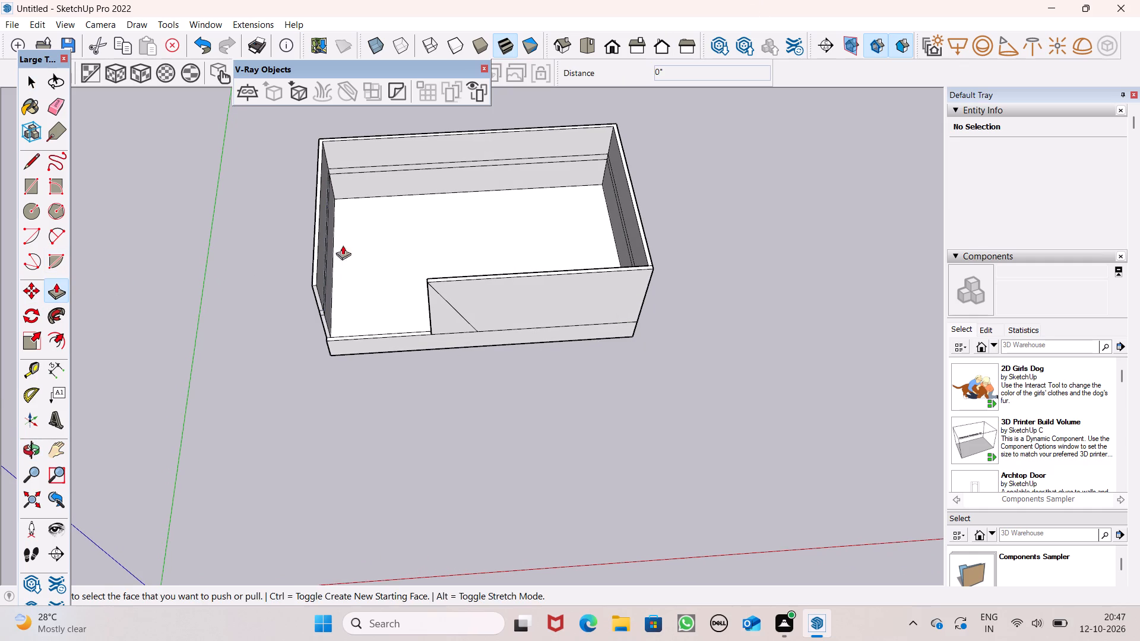
pyautogui.moveTo(373, 252); pyautogui.dragTo(343, 336, button='middle')
pyautogui.scroll(3, 449, 279)
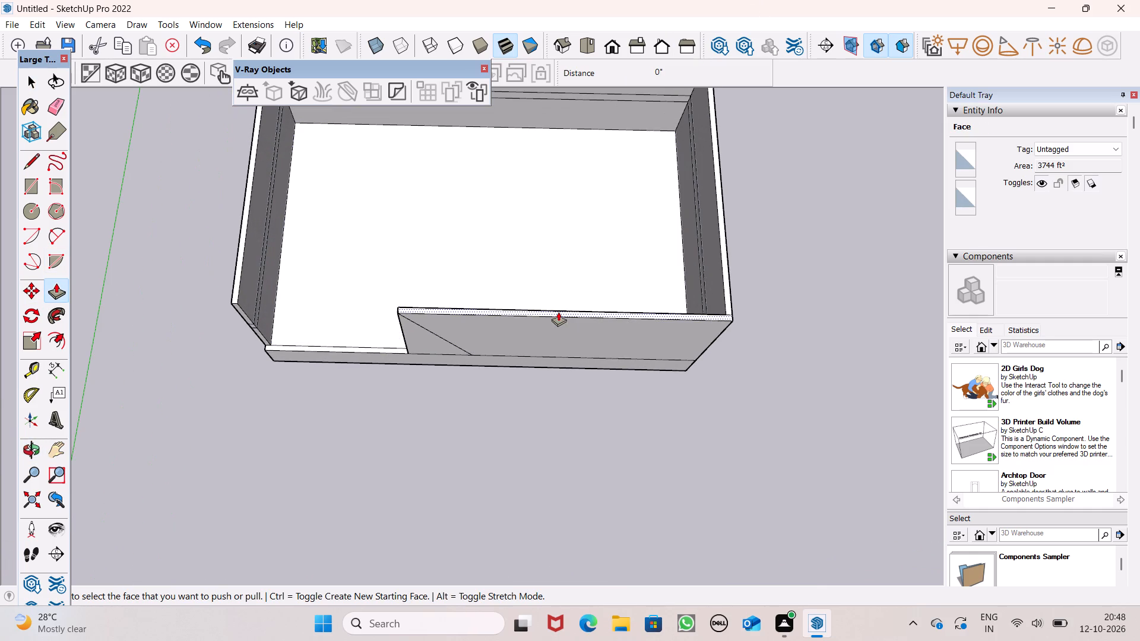
pyautogui.moveTo(558, 311); pyautogui.dragTo(561, 266)
pyautogui.click(561, 266)
pyautogui.moveTo(562, 329); pyautogui.dragTo(563, 318, button='middle')
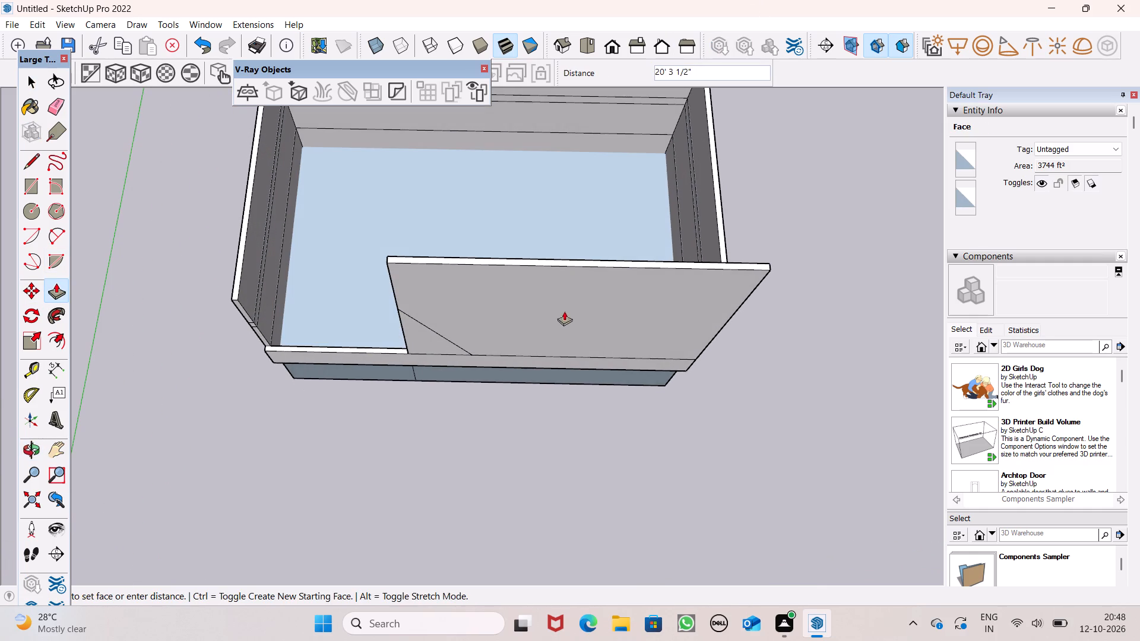
pyautogui.press('space')
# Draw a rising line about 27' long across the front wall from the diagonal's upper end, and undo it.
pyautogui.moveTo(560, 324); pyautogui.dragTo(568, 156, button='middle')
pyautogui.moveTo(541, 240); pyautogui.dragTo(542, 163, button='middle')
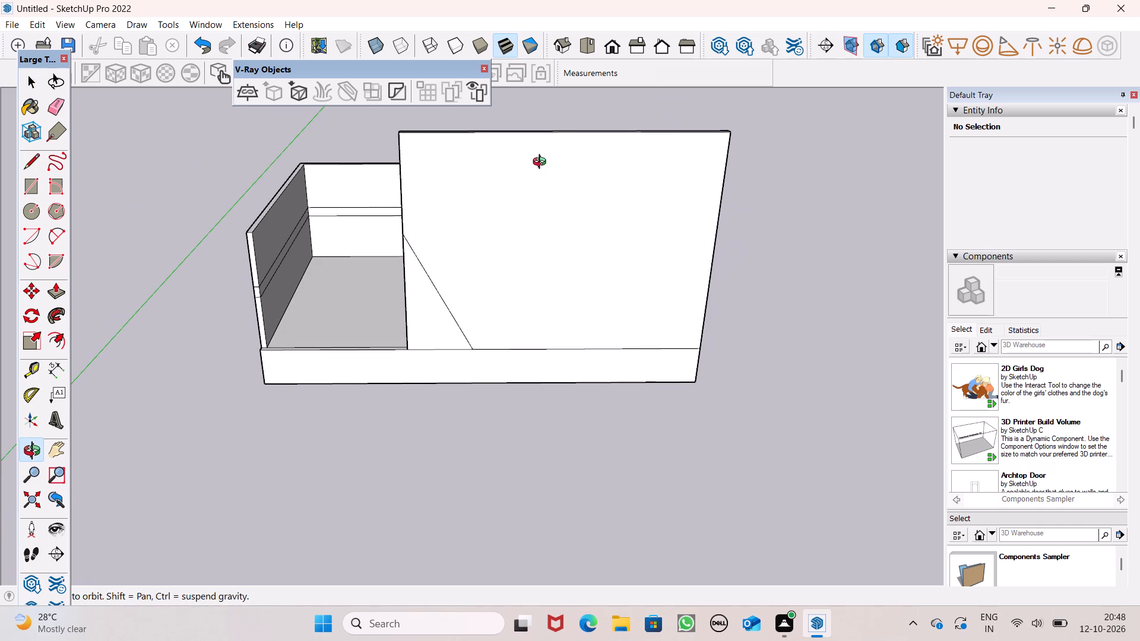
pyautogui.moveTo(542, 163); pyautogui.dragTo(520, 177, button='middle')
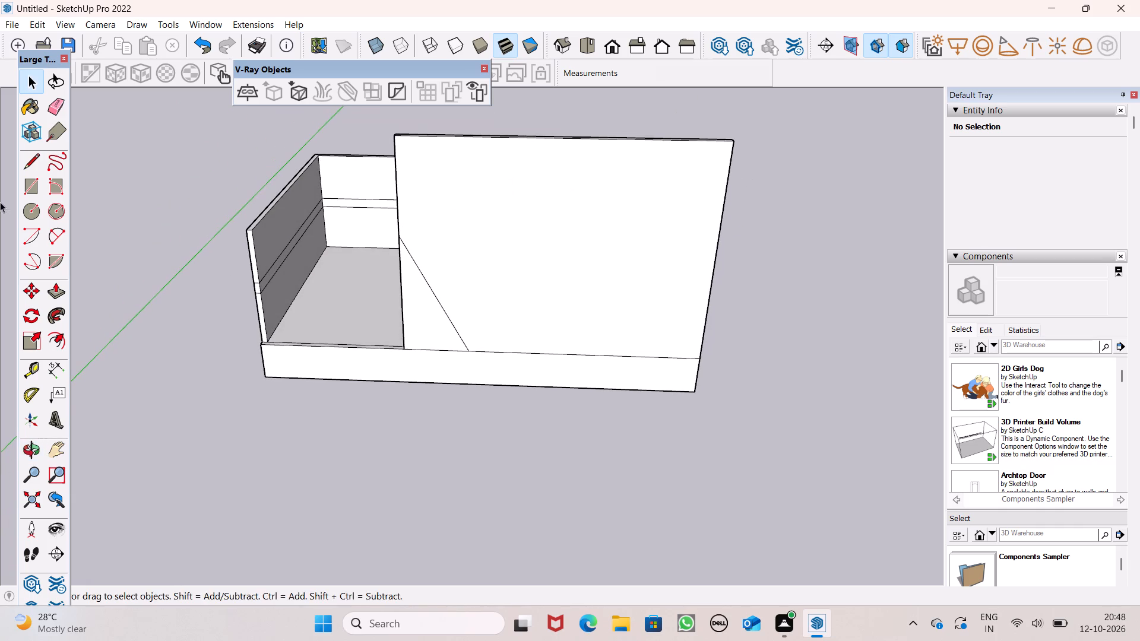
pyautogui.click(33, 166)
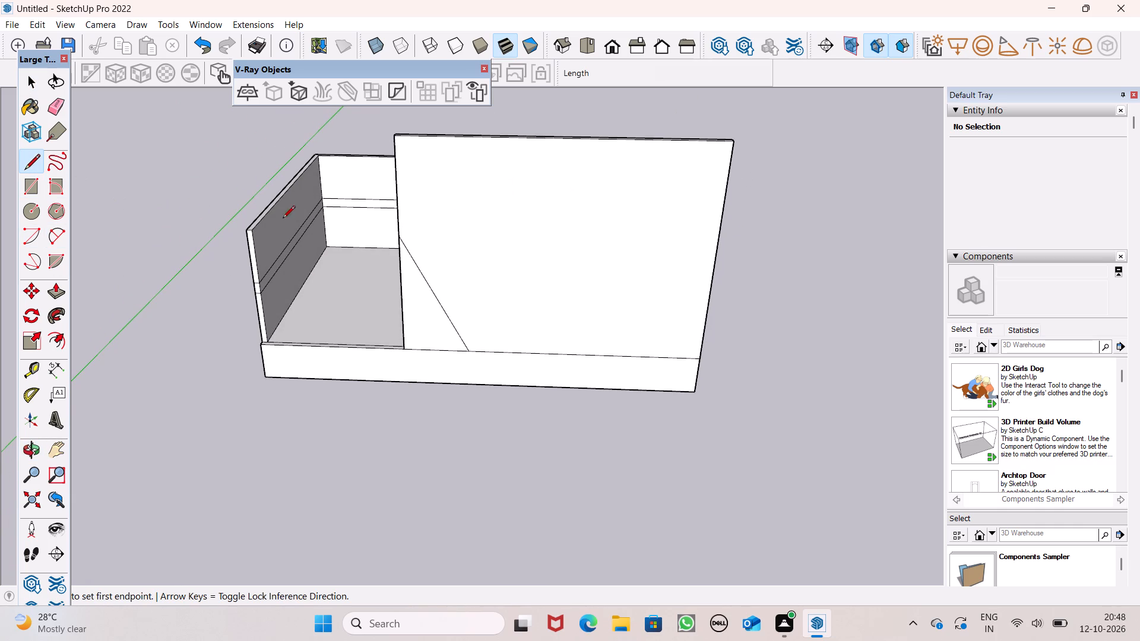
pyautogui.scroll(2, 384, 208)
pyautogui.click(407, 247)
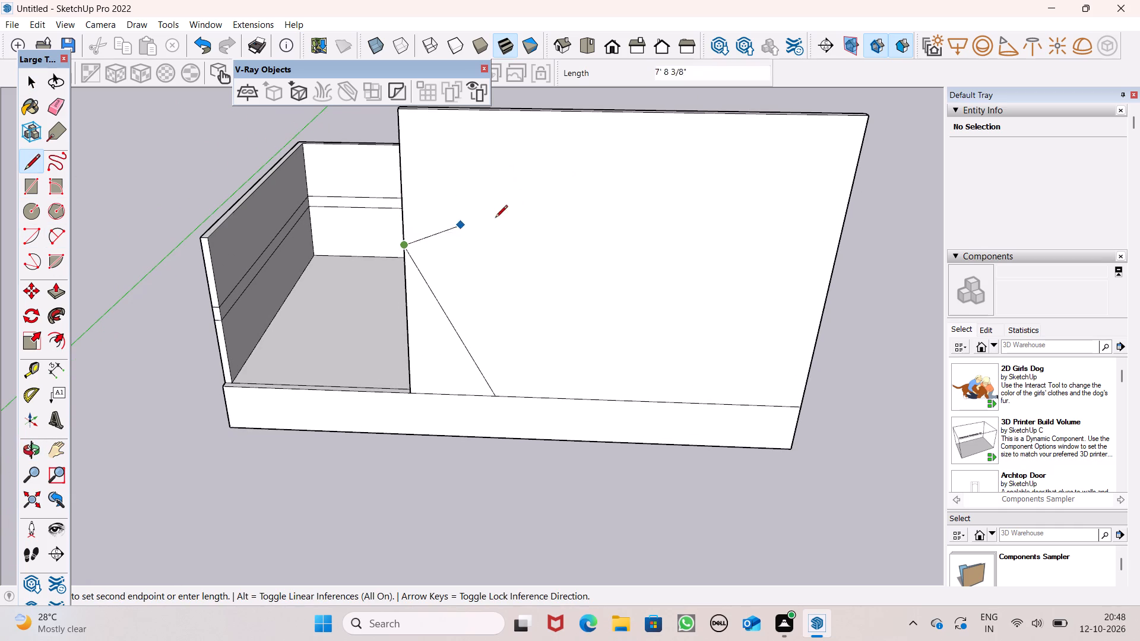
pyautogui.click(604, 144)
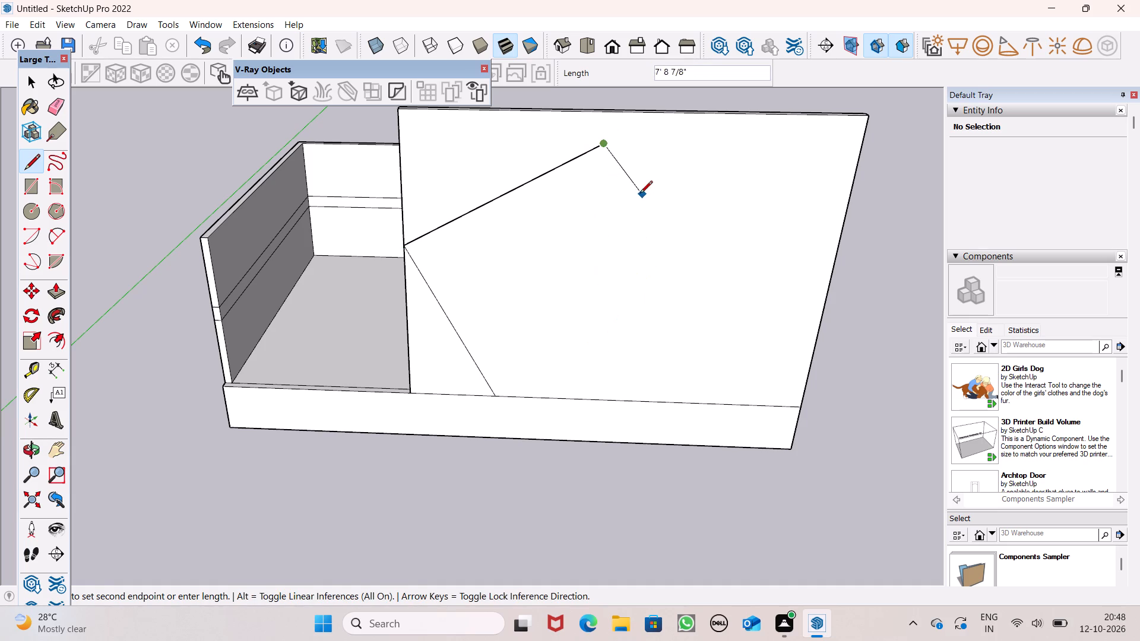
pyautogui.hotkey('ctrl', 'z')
# Draw a line rising from the diagonal's upper end across the front wall, and another about 36' long down to the wall's bottom edge.
pyautogui.click(401, 246)
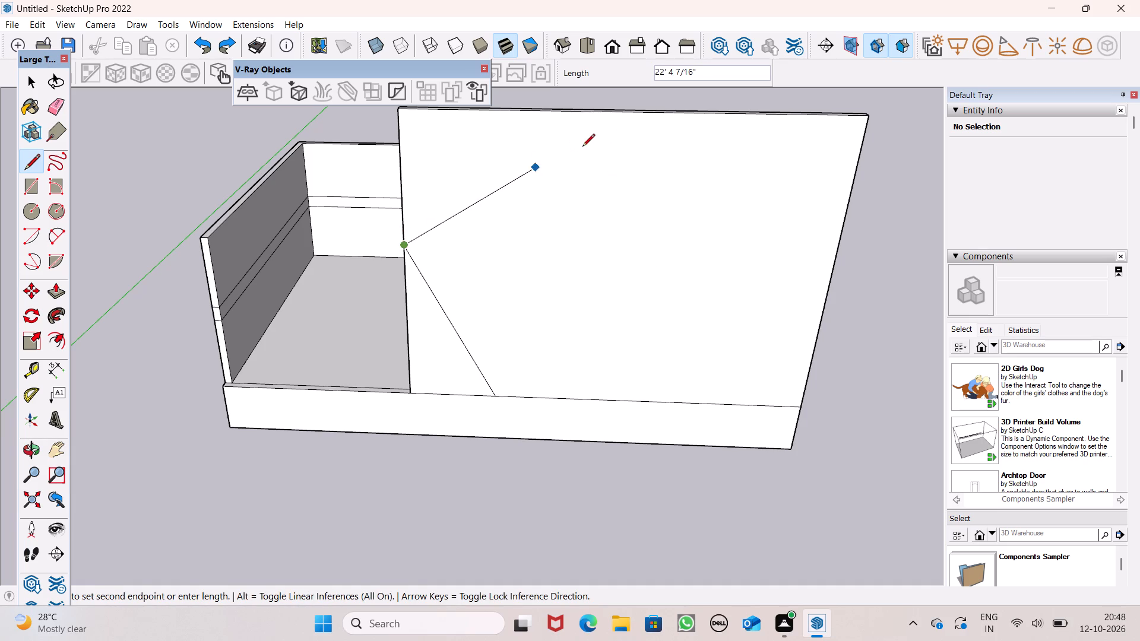
pyautogui.click(621, 135)
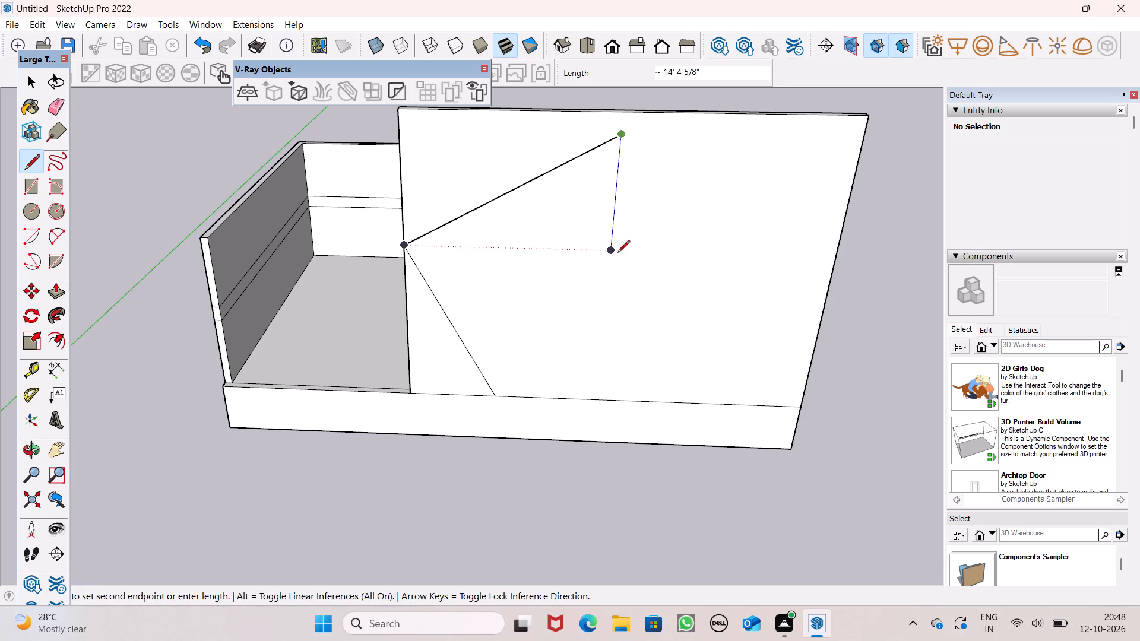
pyautogui.click(591, 395)
pyautogui.press('space')
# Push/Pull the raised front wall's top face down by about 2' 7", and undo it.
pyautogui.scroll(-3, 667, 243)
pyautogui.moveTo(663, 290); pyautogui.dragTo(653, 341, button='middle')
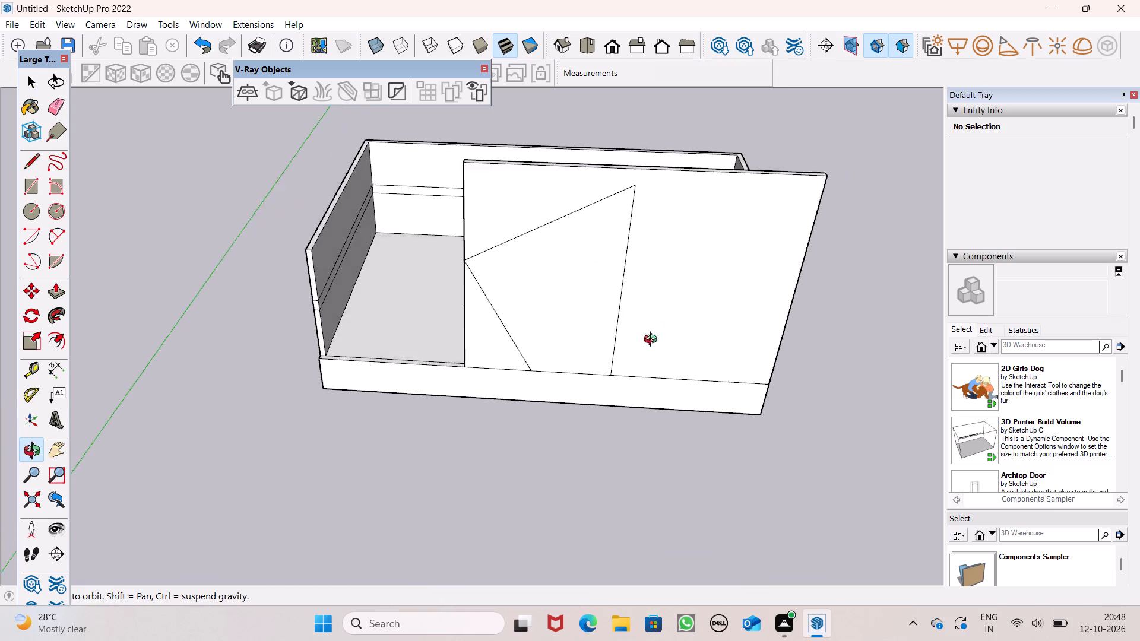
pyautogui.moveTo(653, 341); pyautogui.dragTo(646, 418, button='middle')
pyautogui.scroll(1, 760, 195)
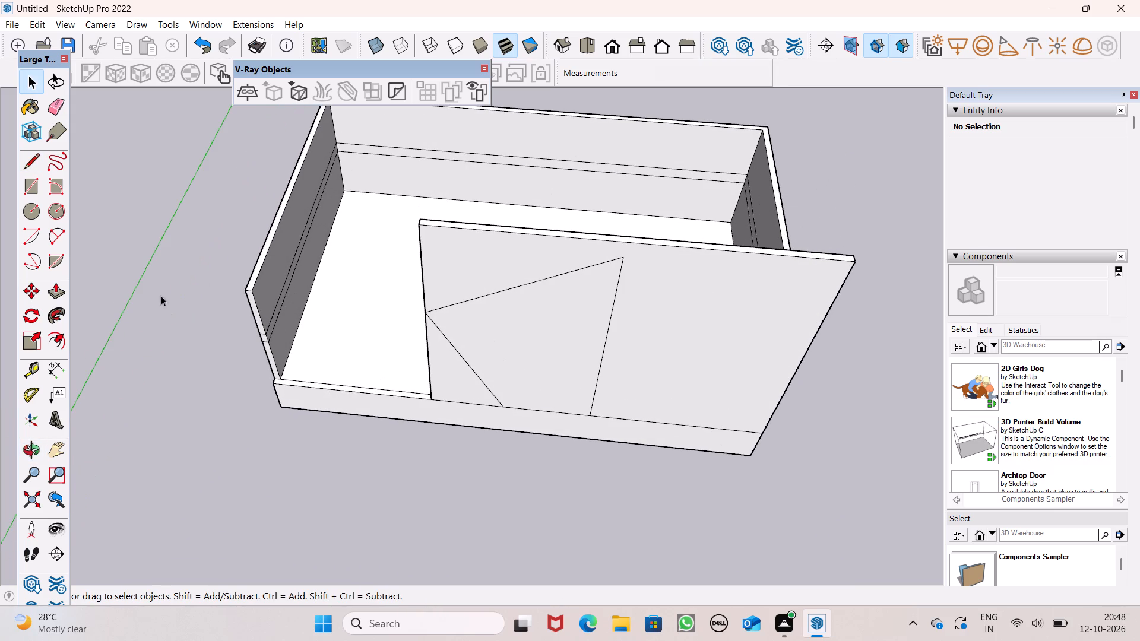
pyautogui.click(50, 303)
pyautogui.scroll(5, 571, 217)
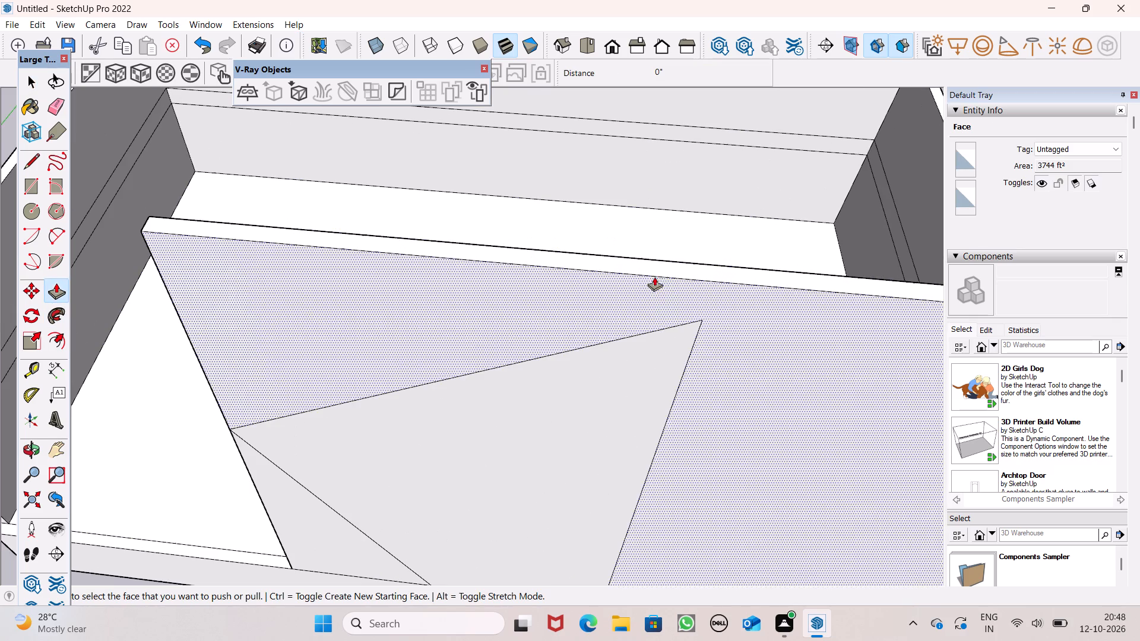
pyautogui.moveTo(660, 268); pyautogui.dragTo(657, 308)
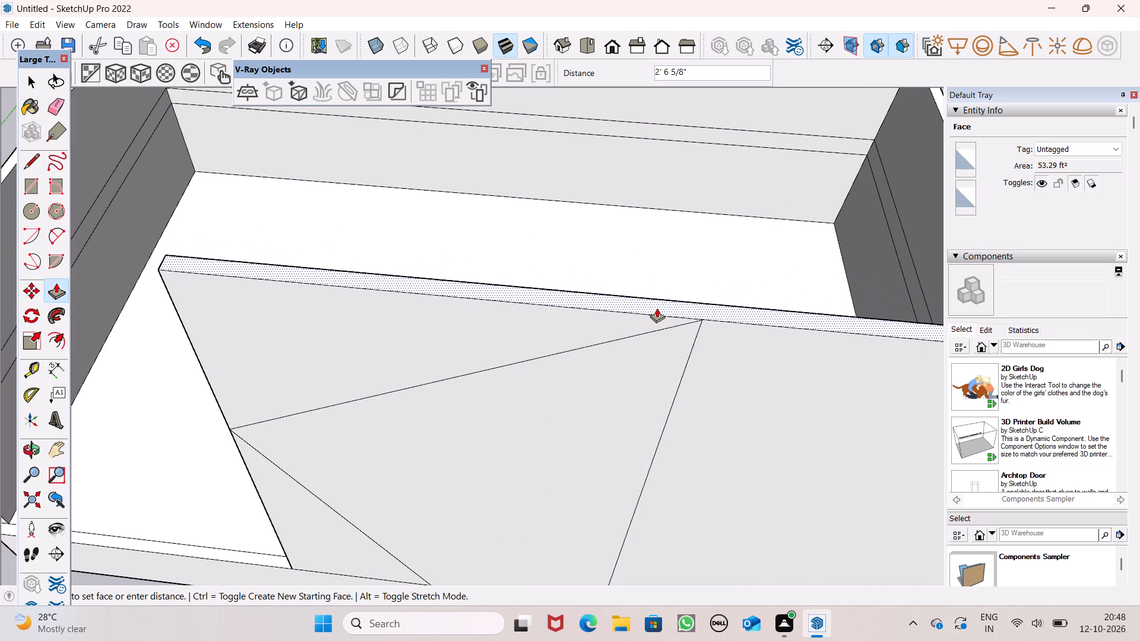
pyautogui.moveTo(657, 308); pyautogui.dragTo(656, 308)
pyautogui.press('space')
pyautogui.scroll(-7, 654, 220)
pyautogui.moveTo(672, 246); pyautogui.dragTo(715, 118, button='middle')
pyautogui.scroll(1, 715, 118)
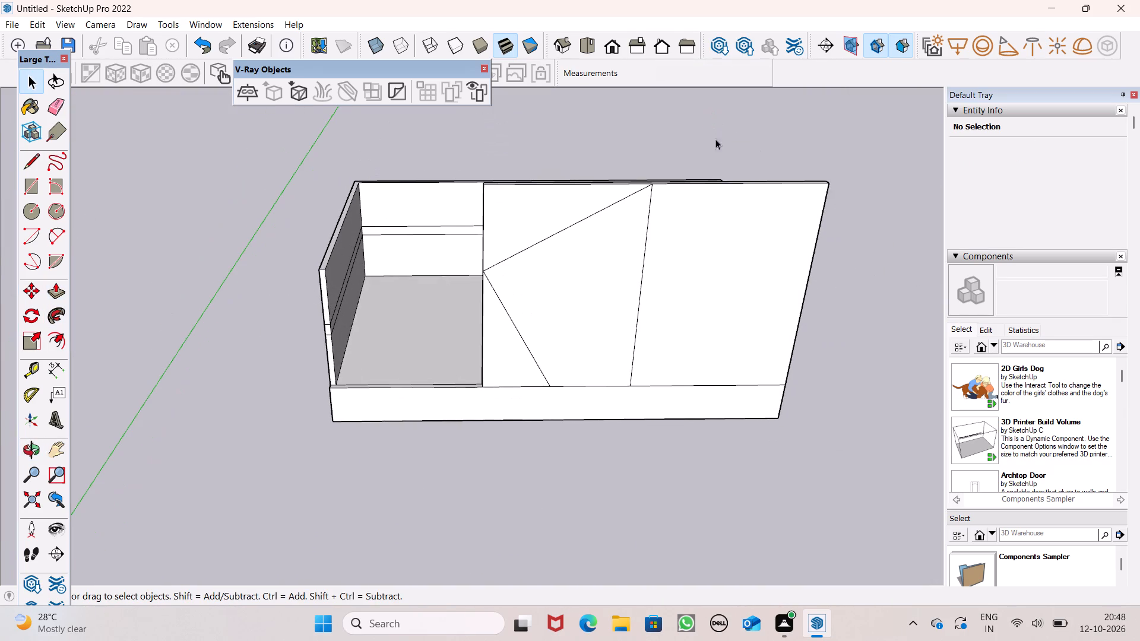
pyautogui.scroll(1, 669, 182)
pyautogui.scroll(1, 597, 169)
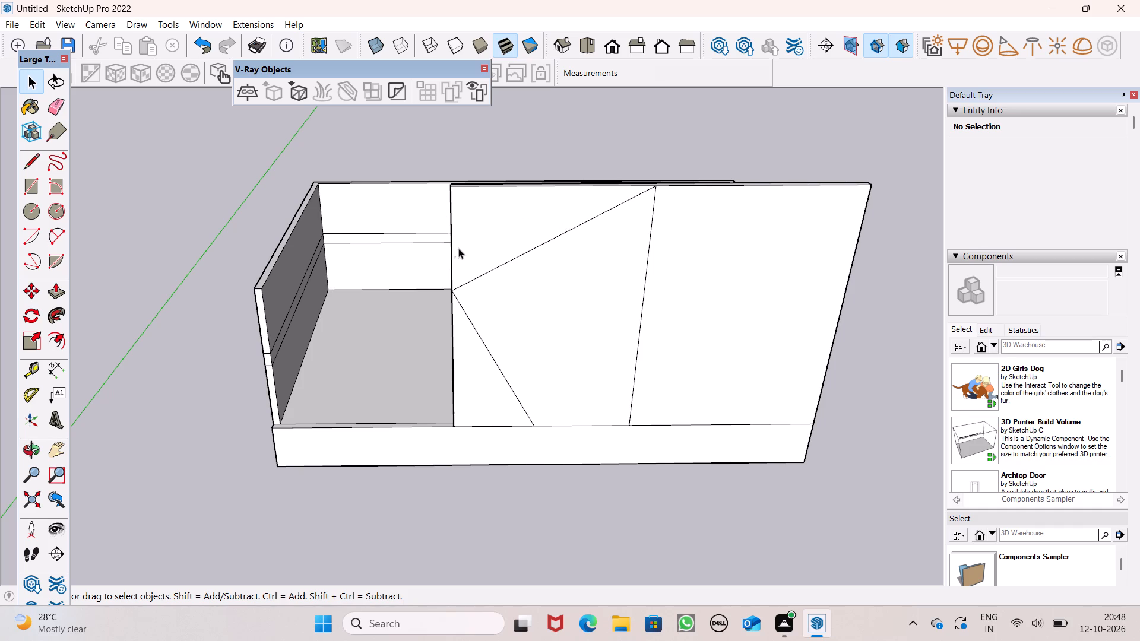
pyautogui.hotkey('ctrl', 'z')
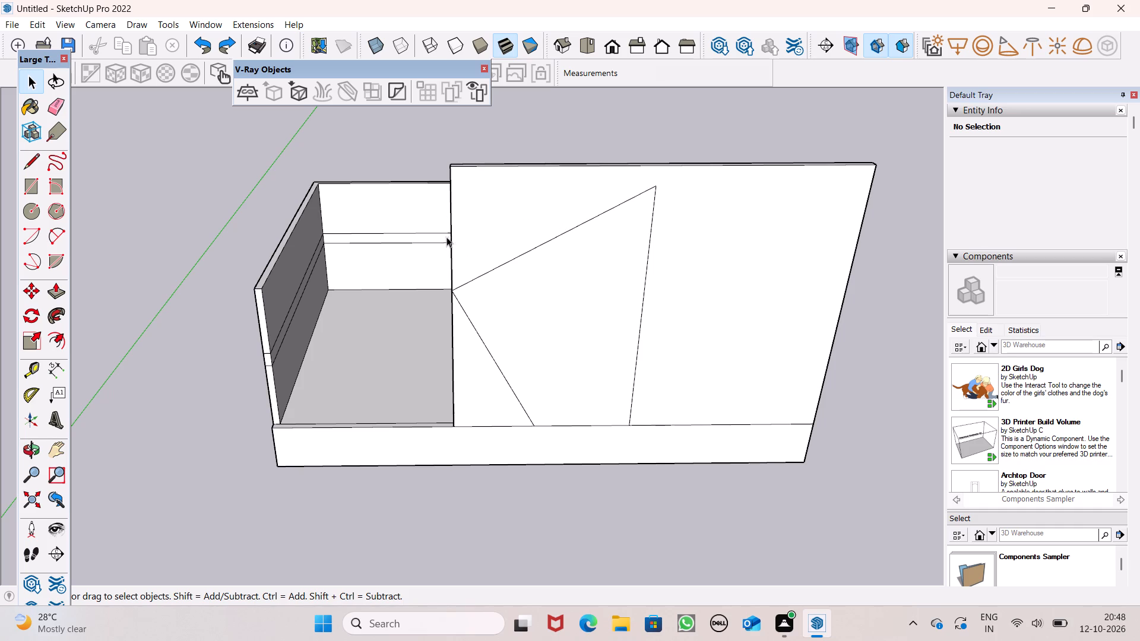
# Push/Pull the raised front wall's top face down by about 1' 2".
pyautogui.scroll(1, 674, 162)
pyautogui.moveTo(674, 174); pyautogui.dragTo(660, 333, button='middle')
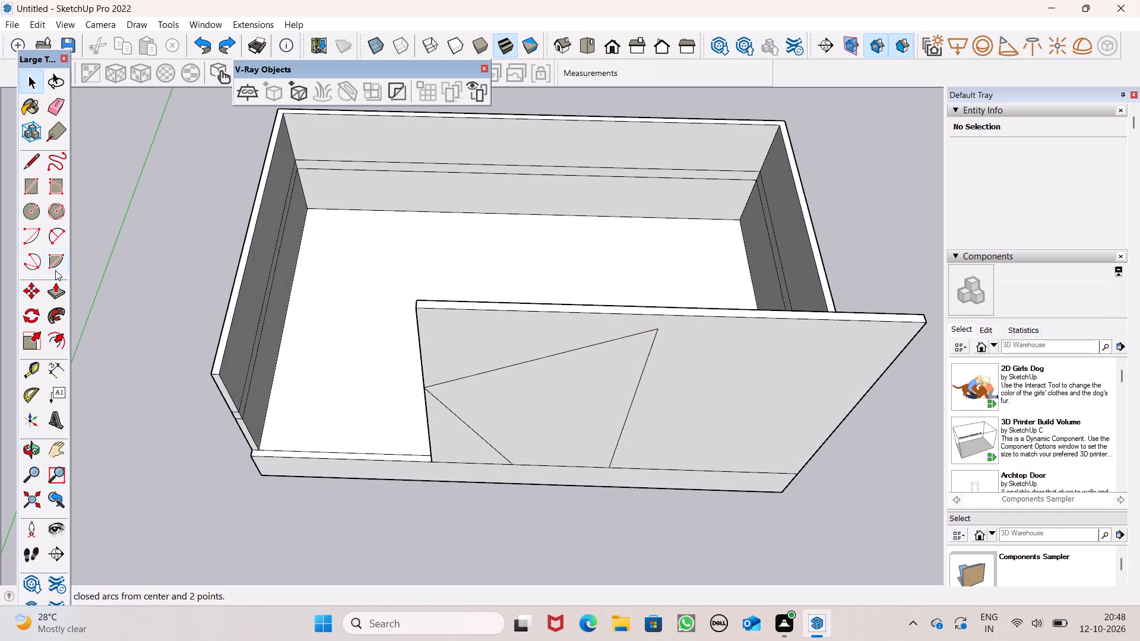
pyautogui.click(57, 291)
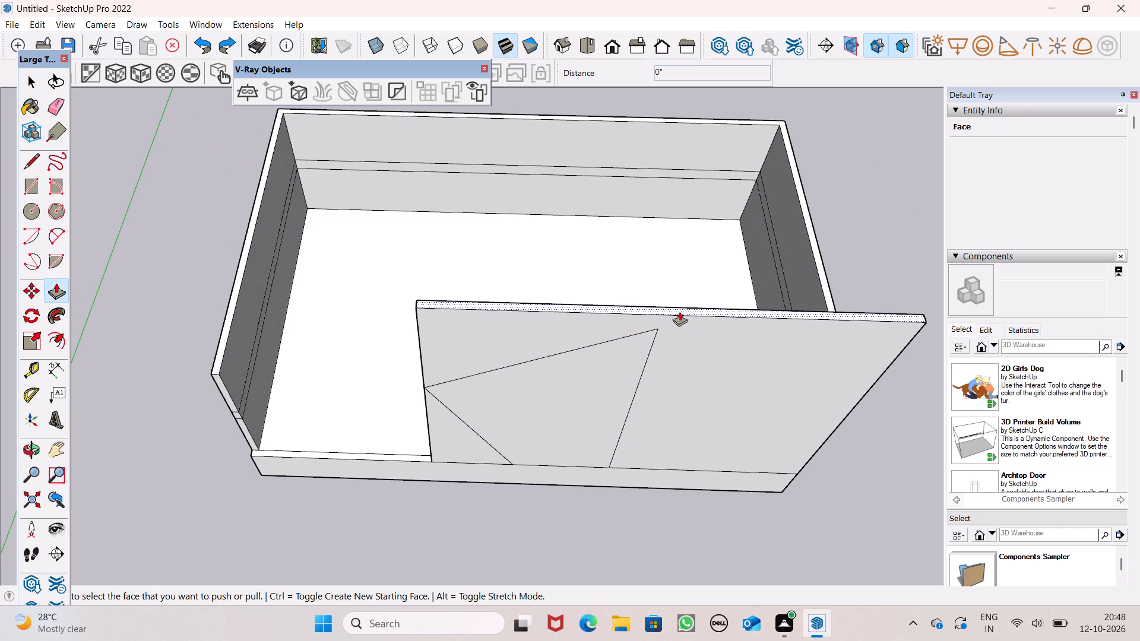
pyautogui.moveTo(680, 310); pyautogui.dragTo(679, 319)
pyautogui.click(679, 319)
pyautogui.press('space')
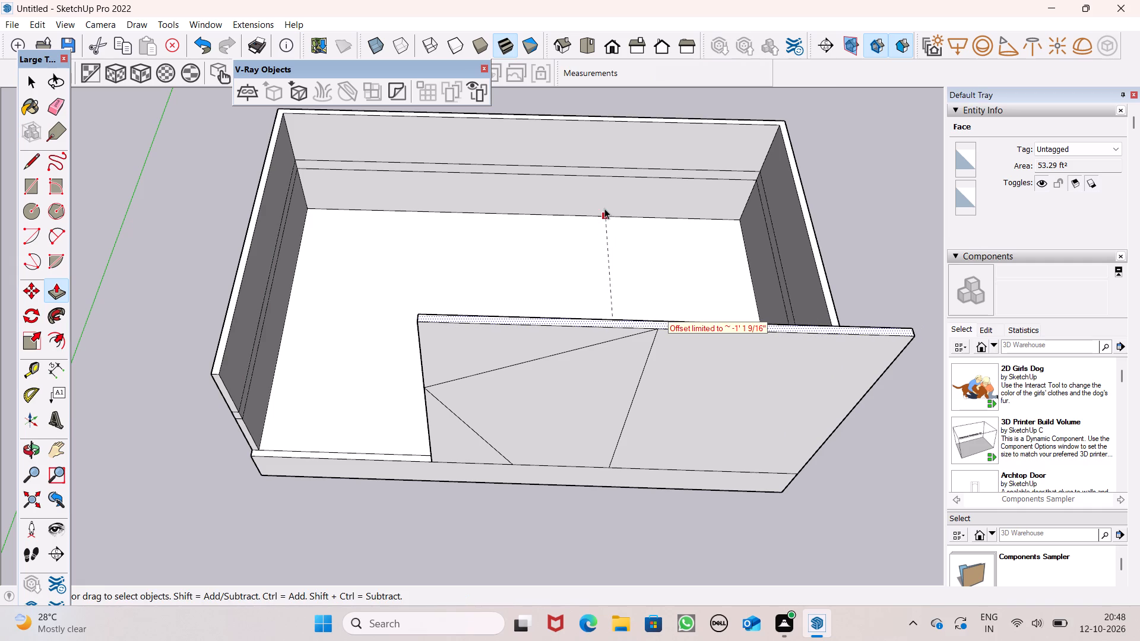
pyautogui.moveTo(689, 377); pyautogui.dragTo(711, 253, button='middle')
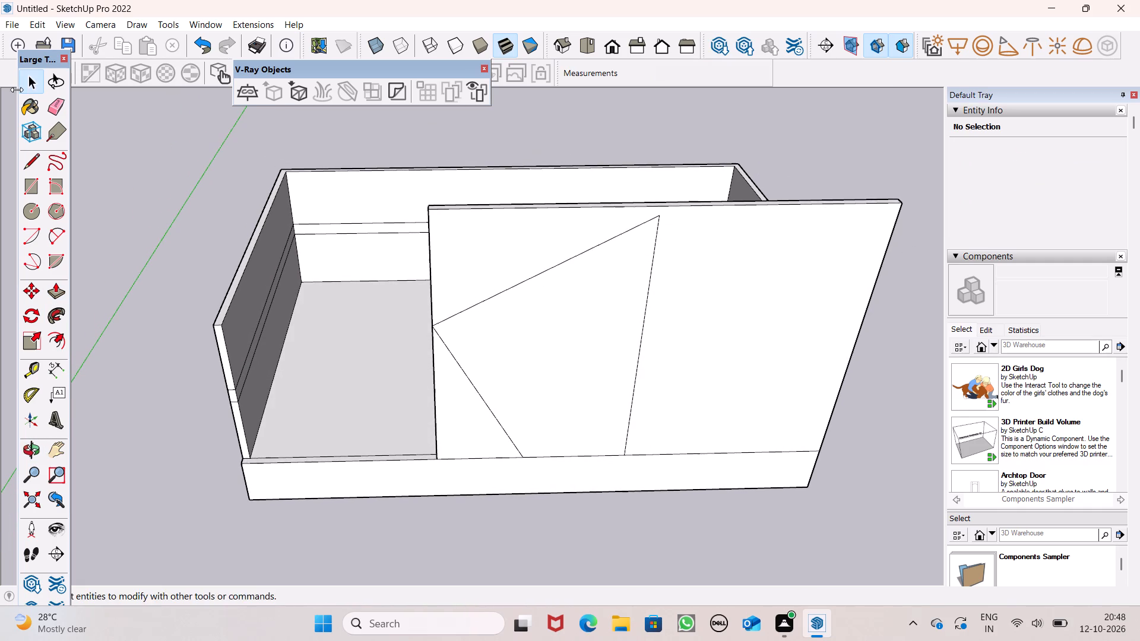
# Erase the three lines of the angular outline drawn on the front wall.
pyautogui.click(49, 103)
pyautogui.moveTo(511, 285); pyautogui.dragTo(475, 380)
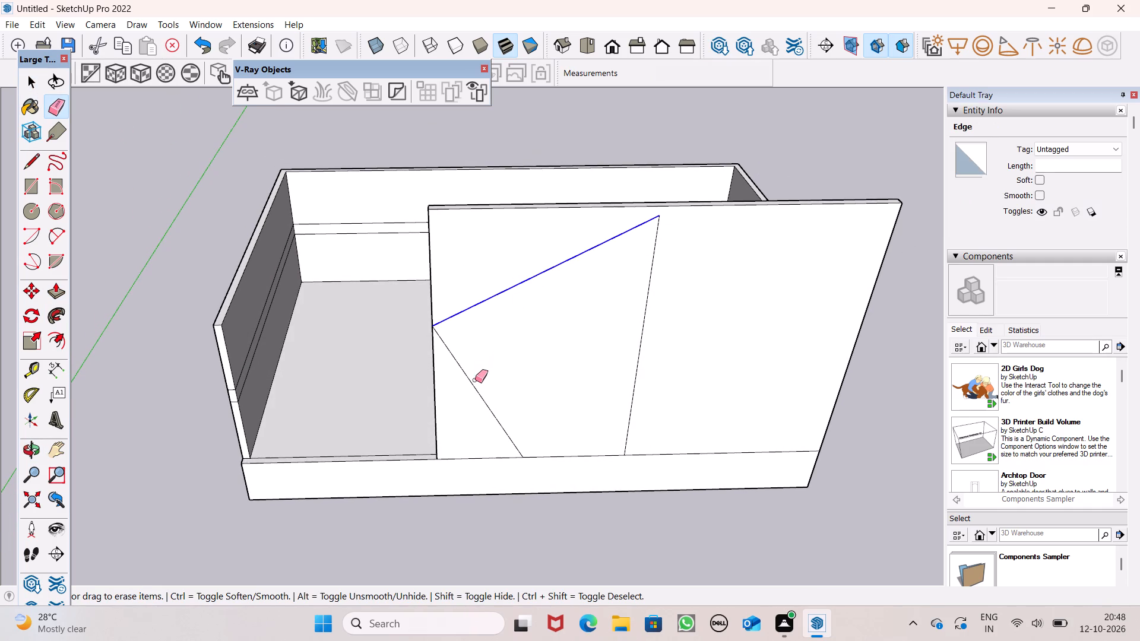
pyautogui.moveTo(475, 380); pyautogui.dragTo(518, 383)
pyautogui.moveTo(512, 385); pyautogui.dragTo(631, 408)
pyautogui.press('space')
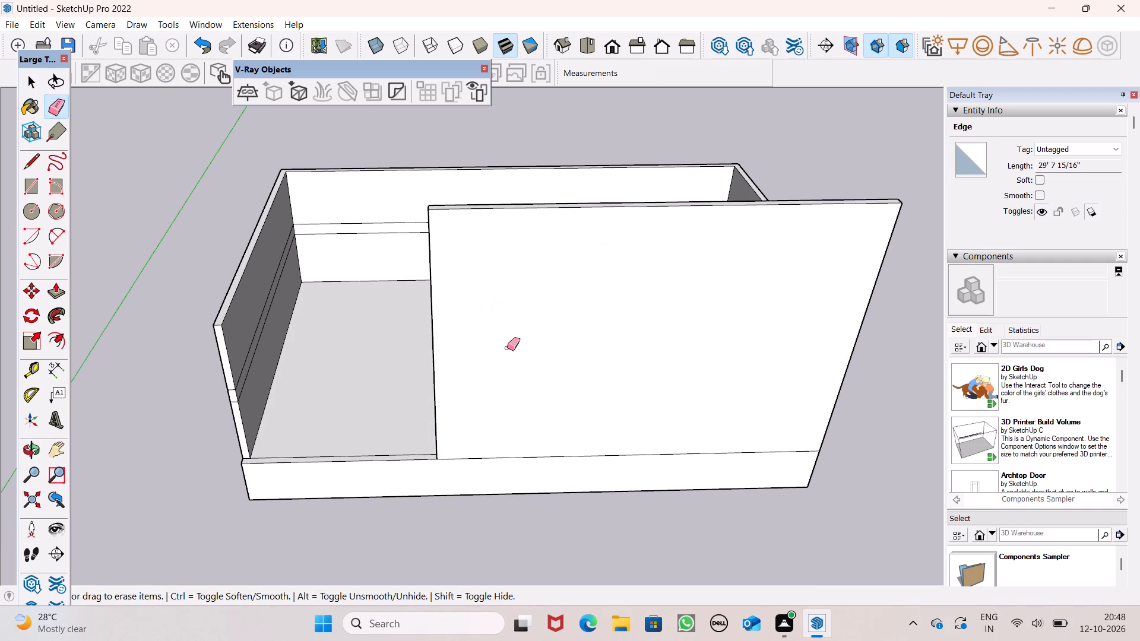
# Draw a diagonal line about 34' long from the front wall's bottom edge up to its side edge beside the opening.
pyautogui.click(34, 162)
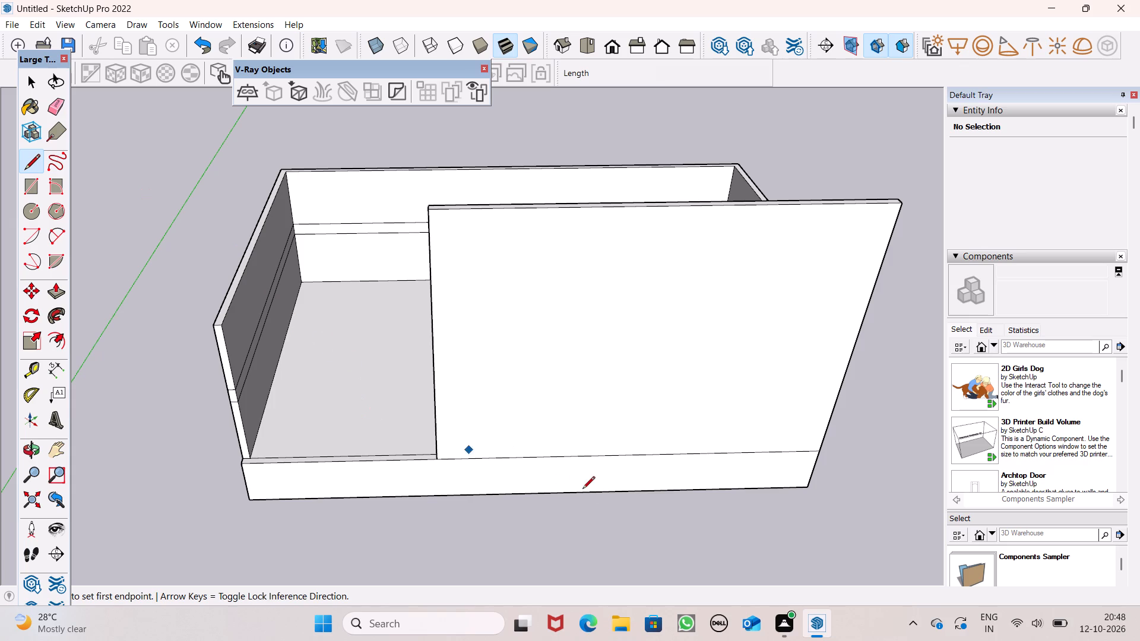
pyautogui.click(531, 454)
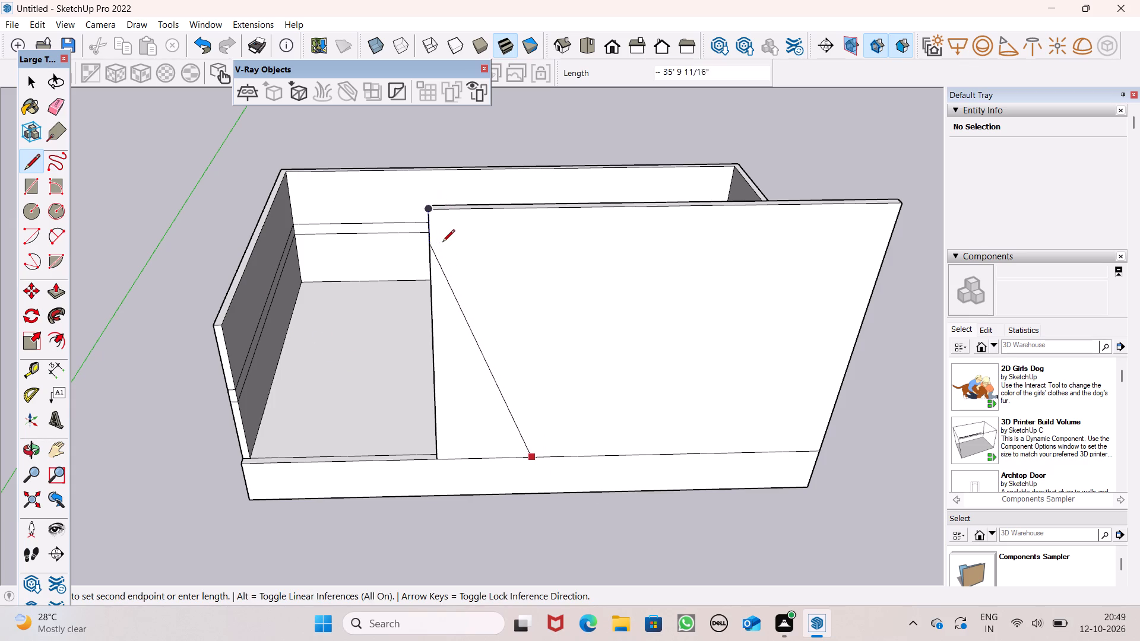
pyautogui.scroll(2, 450, 255)
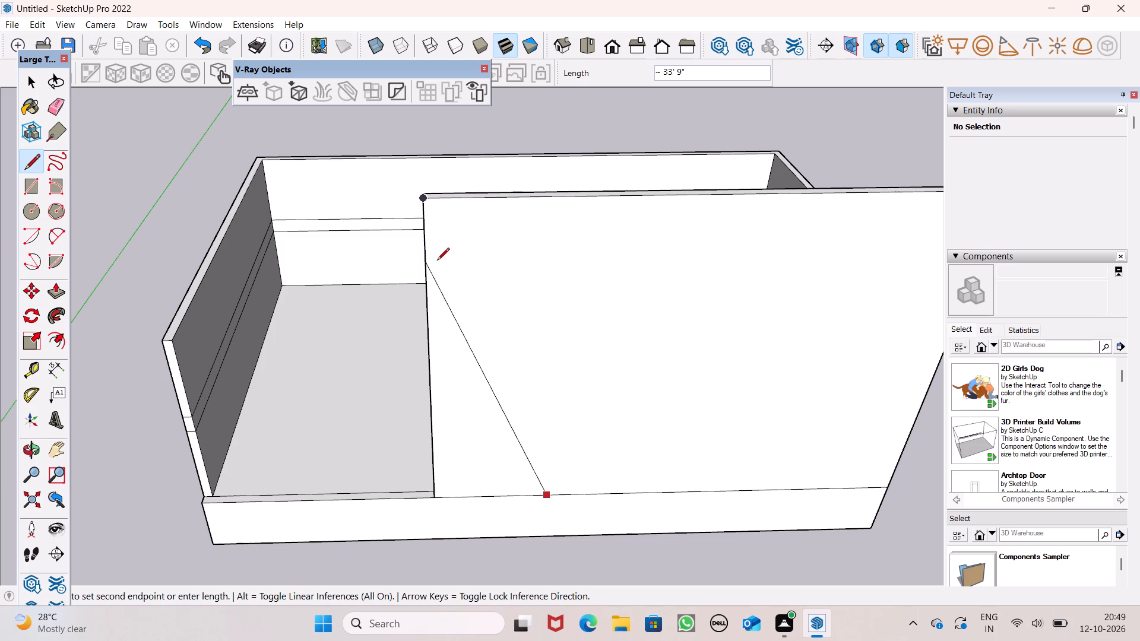
pyautogui.click(434, 259)
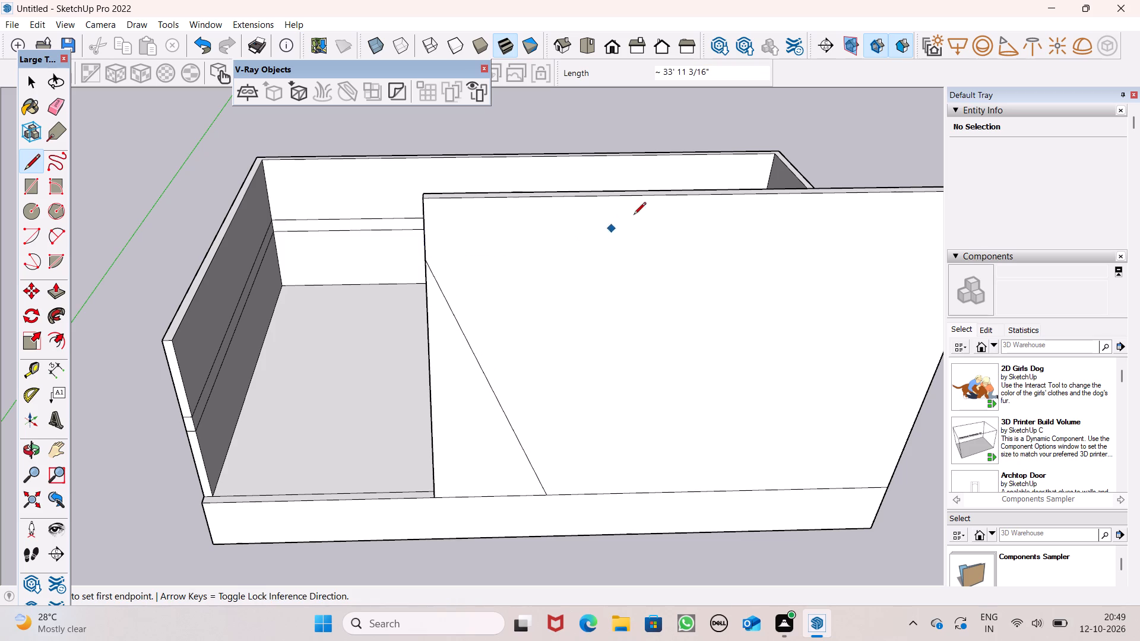
# Draw a line about 26' long from the diagonal's upper end to the wall's top edge, and another about 38' long down to the bottom edge.
pyautogui.moveTo(424, 259); pyautogui.dragTo(429, 259)
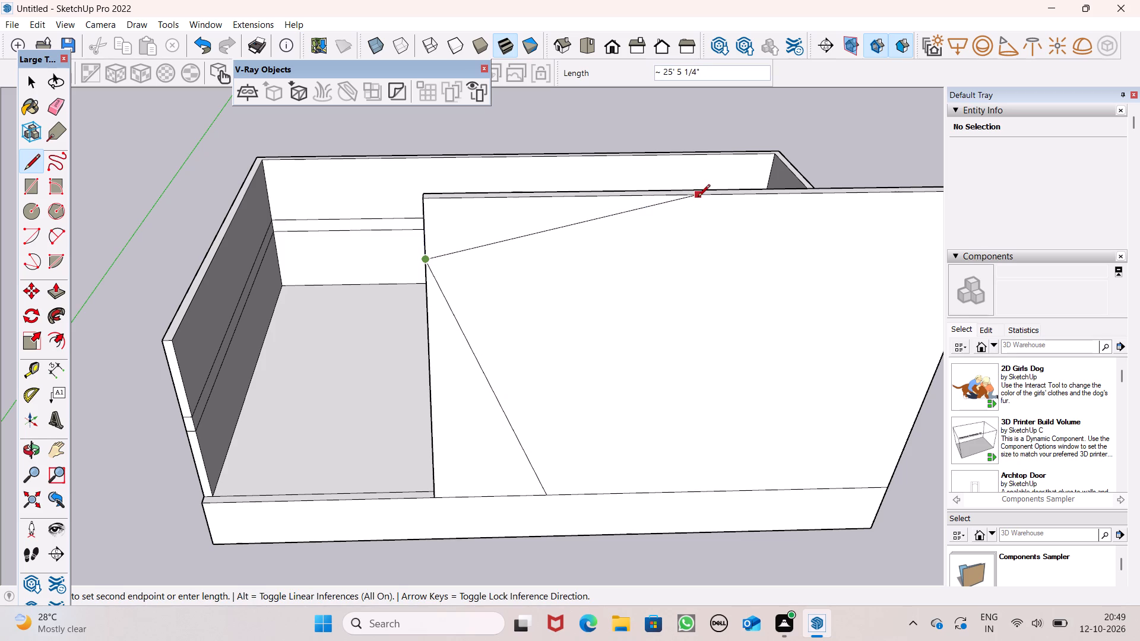
pyautogui.click(701, 194)
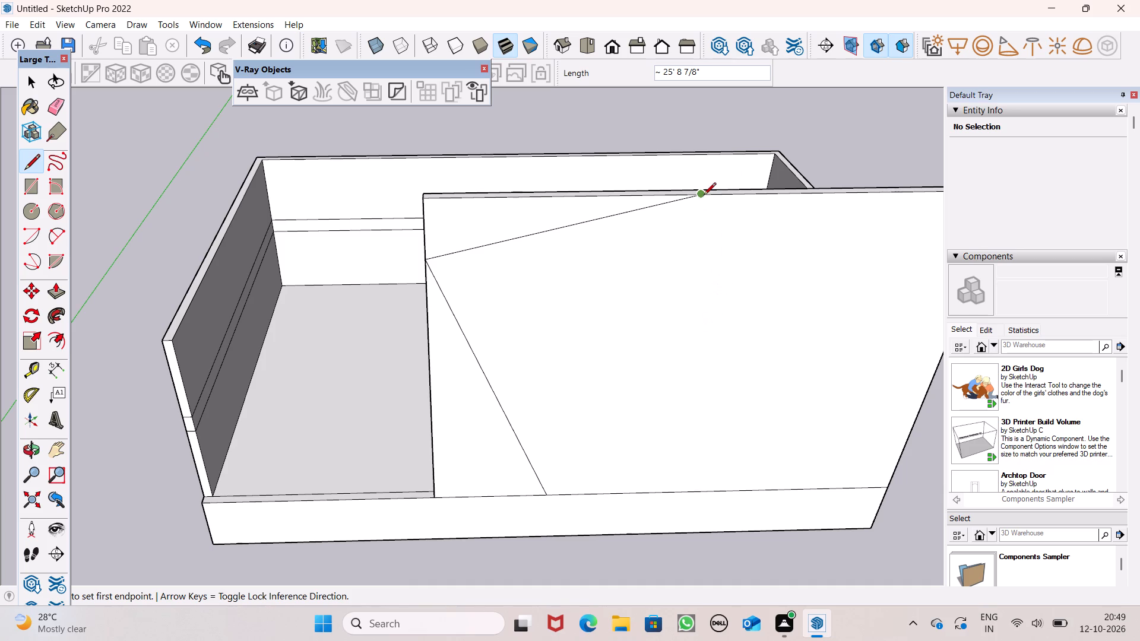
pyautogui.click(702, 194)
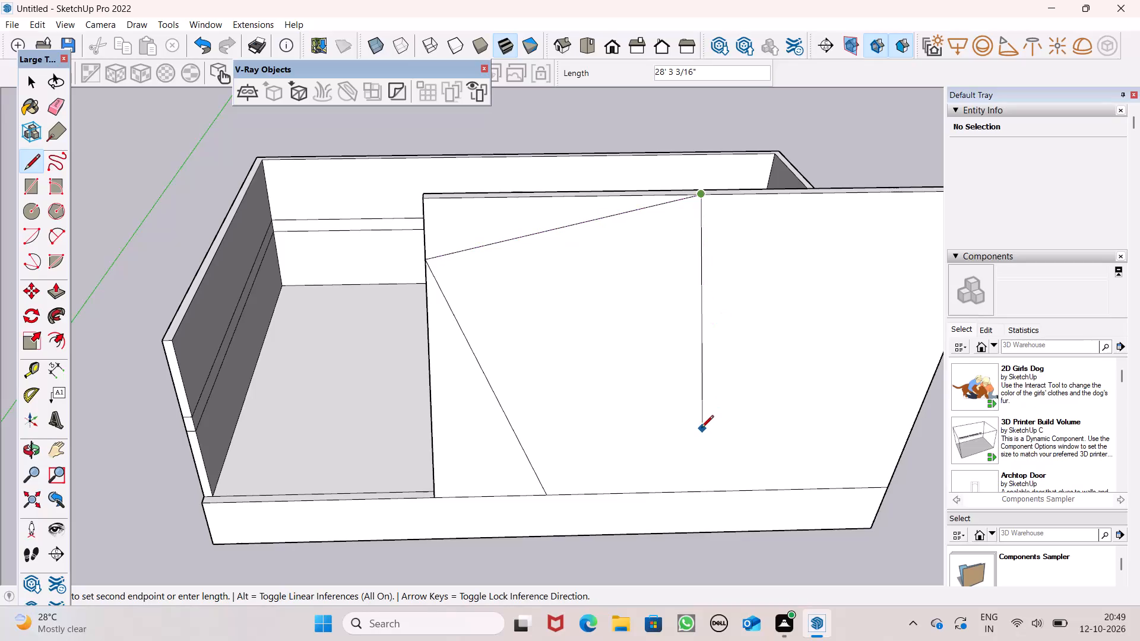
pyautogui.click(693, 492)
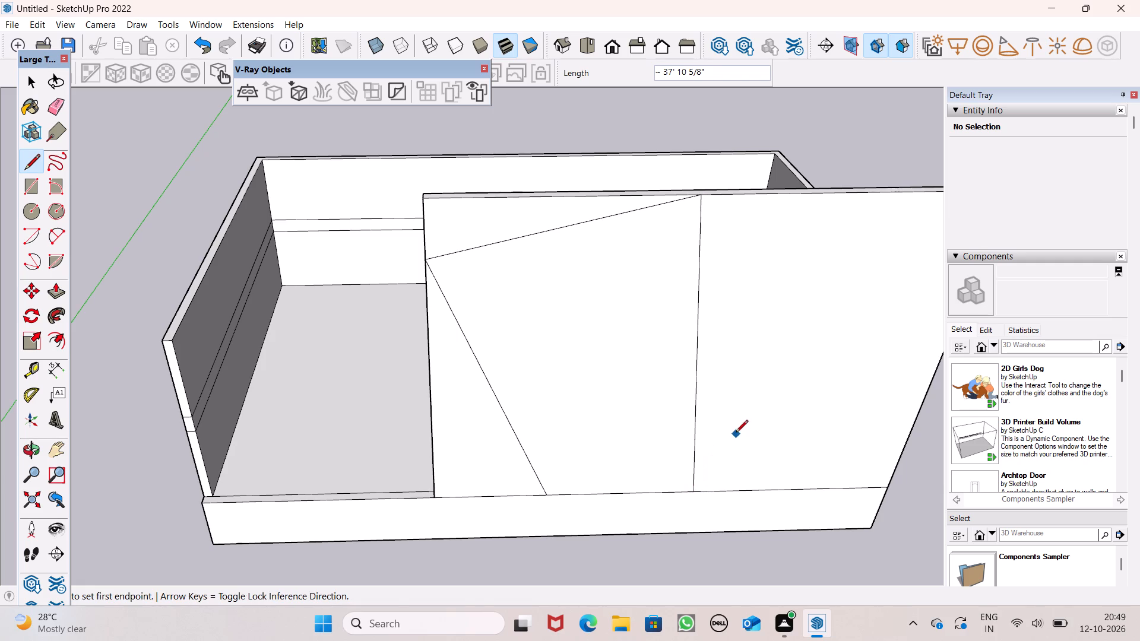
pyautogui.press('space')
# Erase the edges of the front wall's upper corner beside the opening, above the rising line.
pyautogui.scroll(-2, 664, 401)
pyautogui.scroll(1, 679, 251)
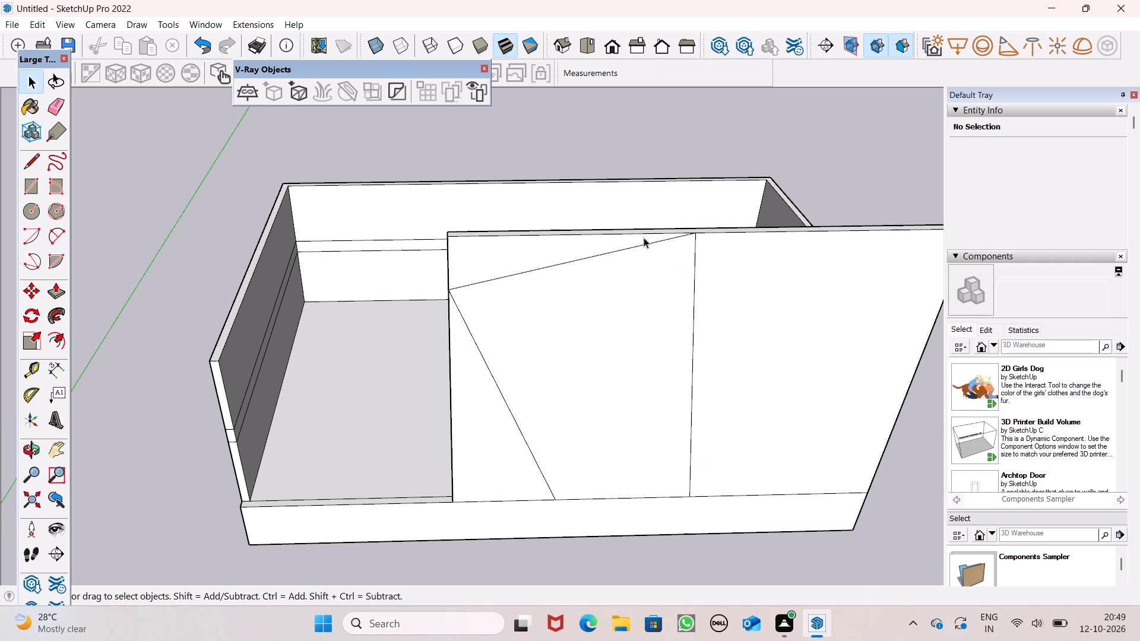
pyautogui.moveTo(506, 234); pyautogui.dragTo(531, 284, button='middle')
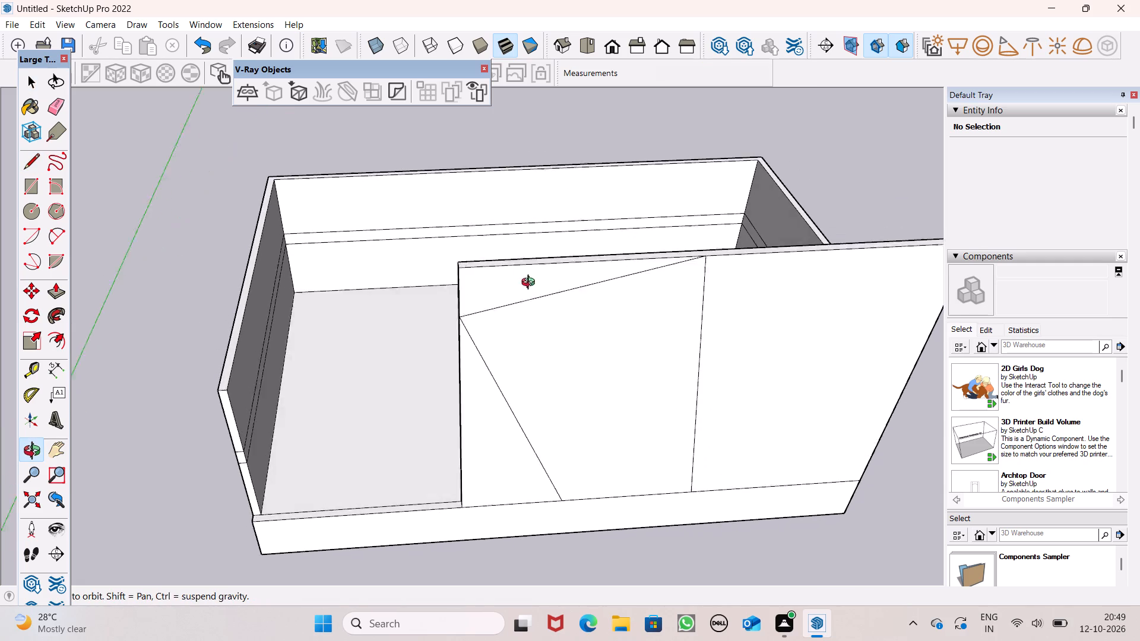
pyautogui.moveTo(531, 284); pyautogui.dragTo(532, 293, button='middle')
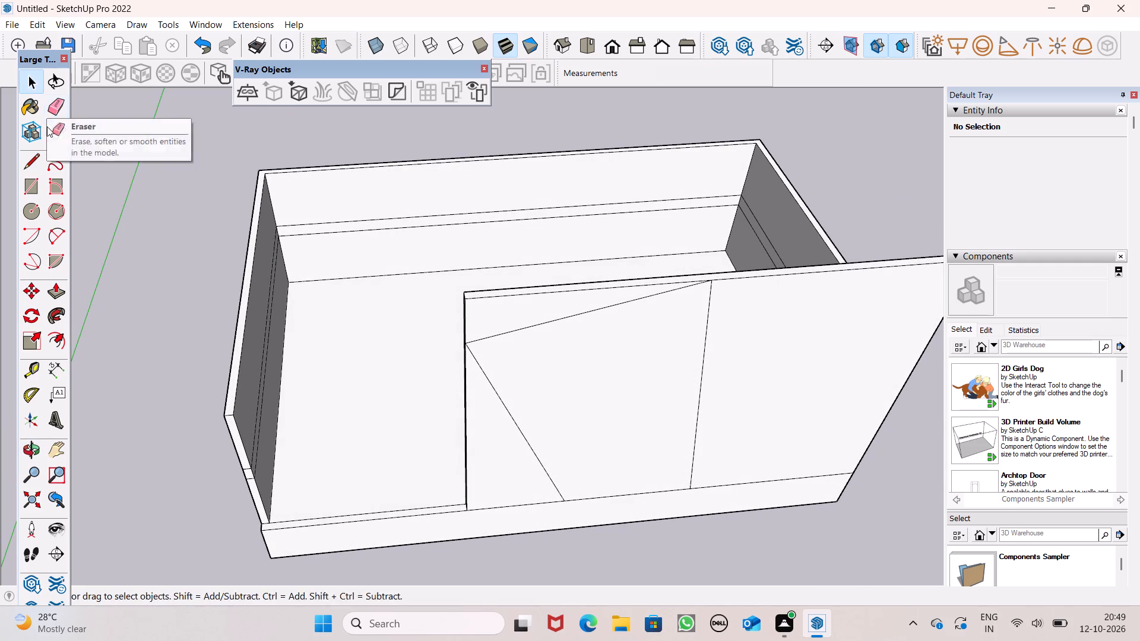
pyautogui.click(49, 113)
pyautogui.moveTo(398, 289); pyautogui.dragTo(555, 326, button='middle')
pyautogui.scroll(1, 473, 325)
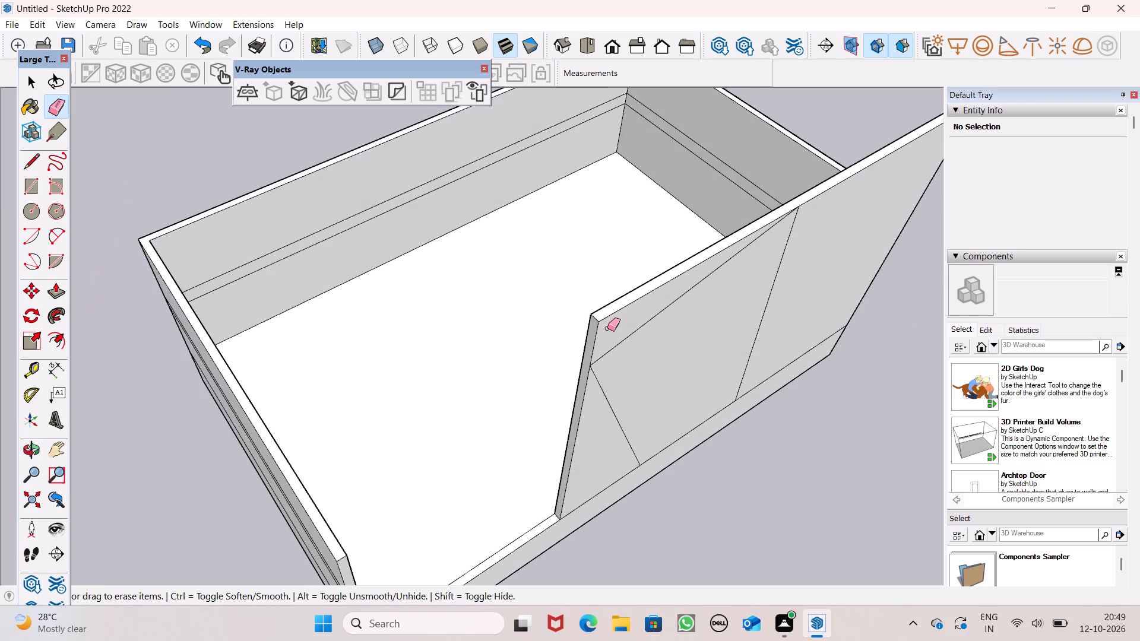
pyautogui.scroll(4, 606, 320)
pyautogui.moveTo(607, 298); pyautogui.dragTo(610, 316)
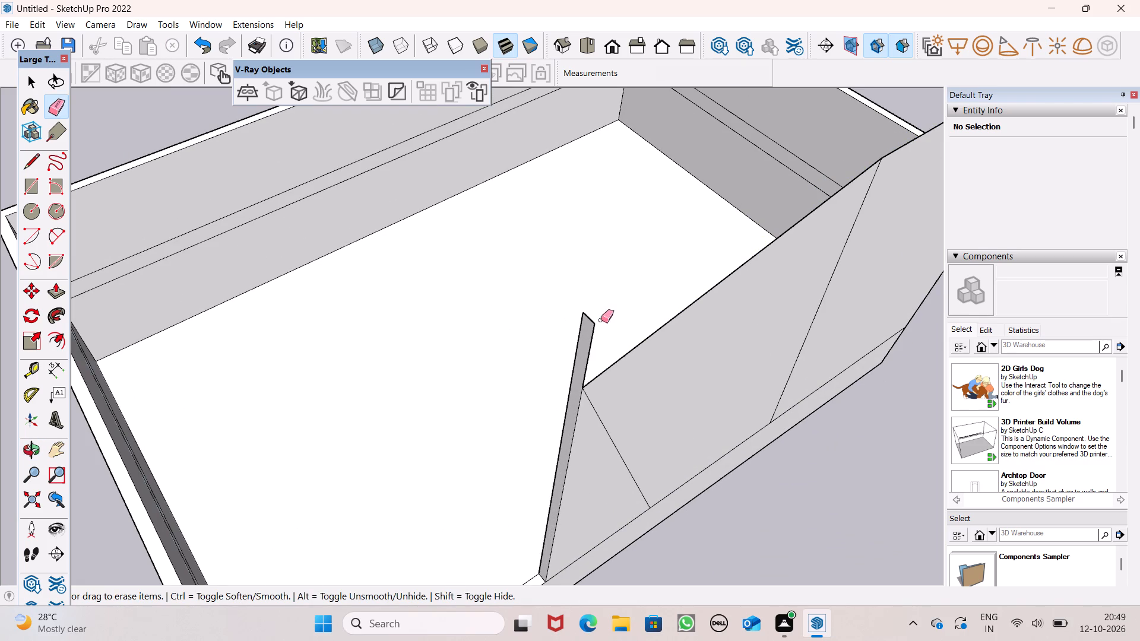
pyautogui.moveTo(600, 321); pyautogui.dragTo(585, 322)
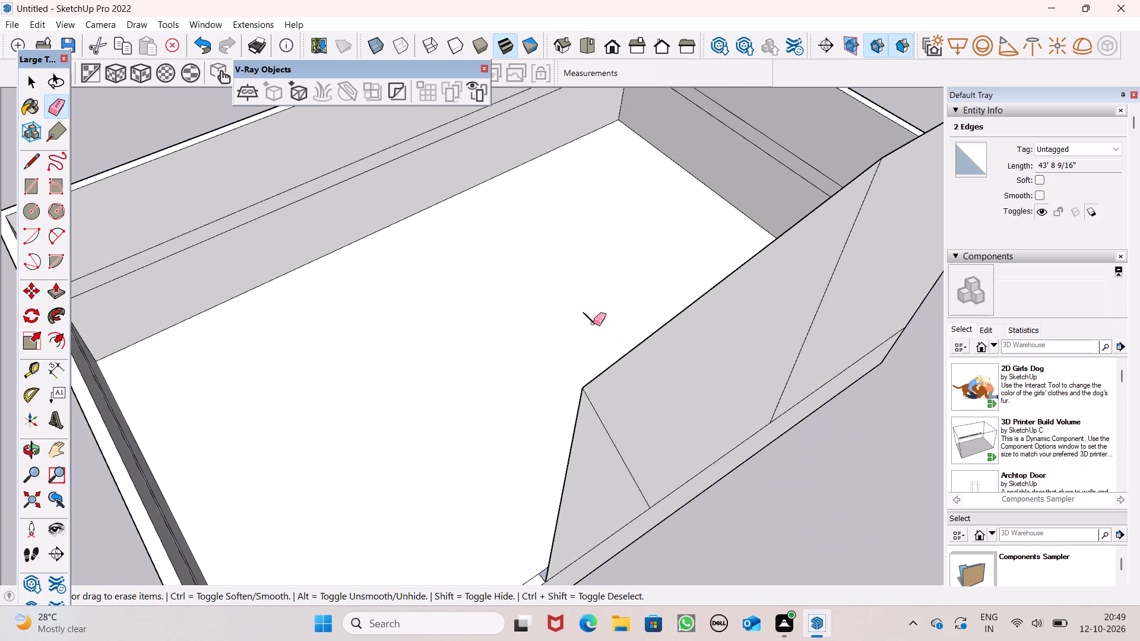
# Push/Pull the inner side of the front wall panel beyond the vertical line inward by about 11 9/16" to give it thickness.
pyautogui.moveTo(604, 340); pyautogui.dragTo(899, 328, button='middle')
pyautogui.scroll(-13, 767, 351)
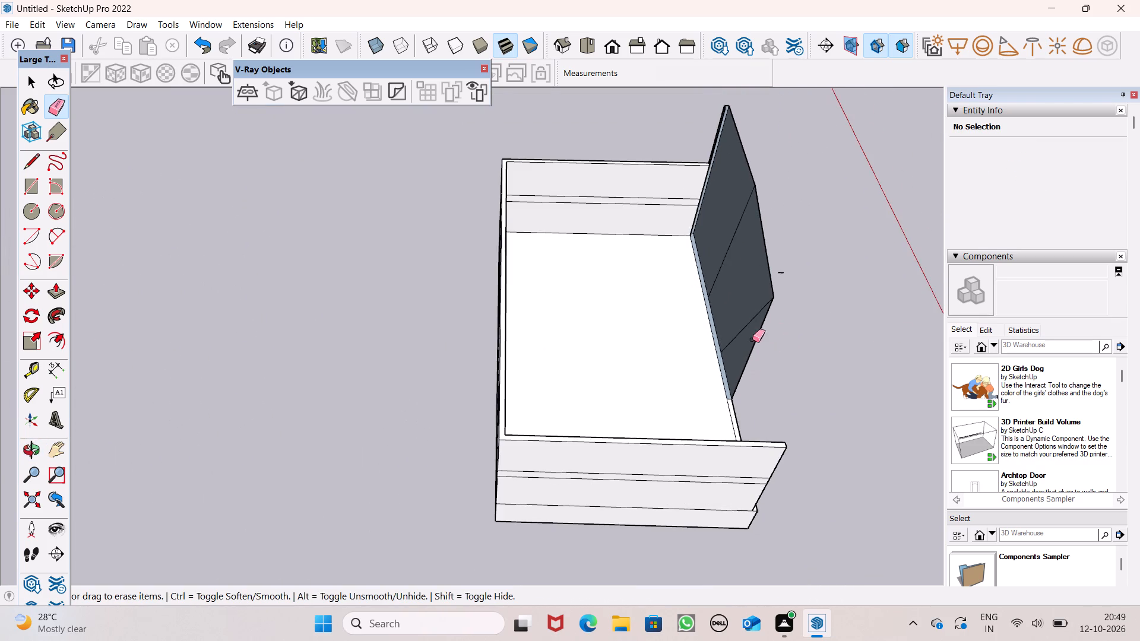
pyautogui.scroll(4, 740, 176)
pyautogui.scroll(-4, 755, 205)
pyautogui.moveTo(763, 269); pyautogui.dragTo(858, 234, button='middle')
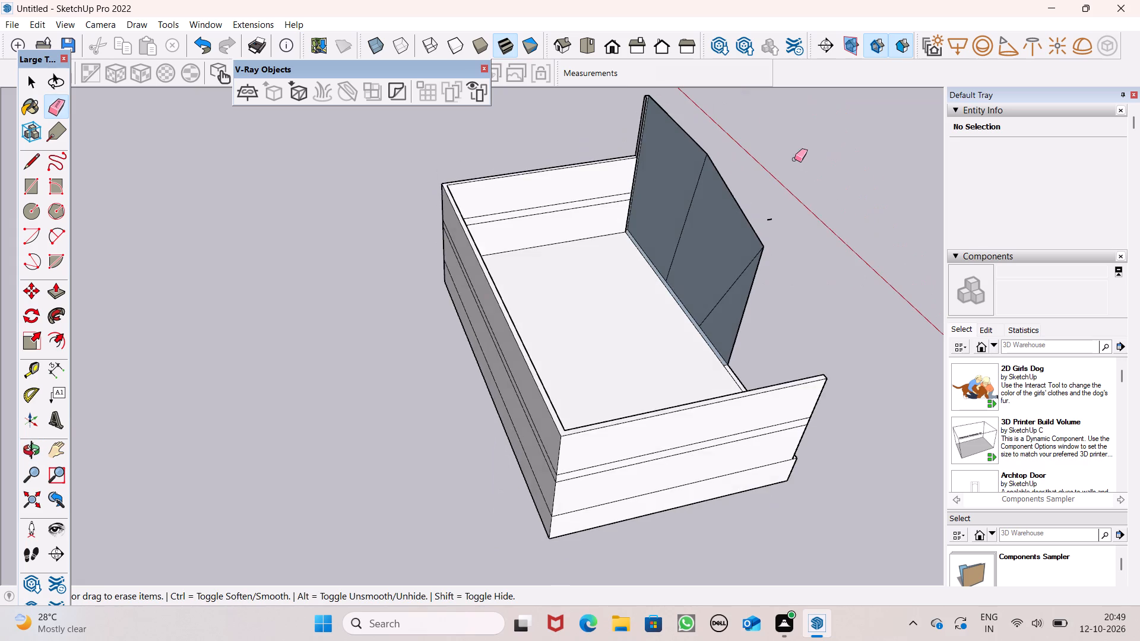
pyautogui.scroll(7, 743, 125)
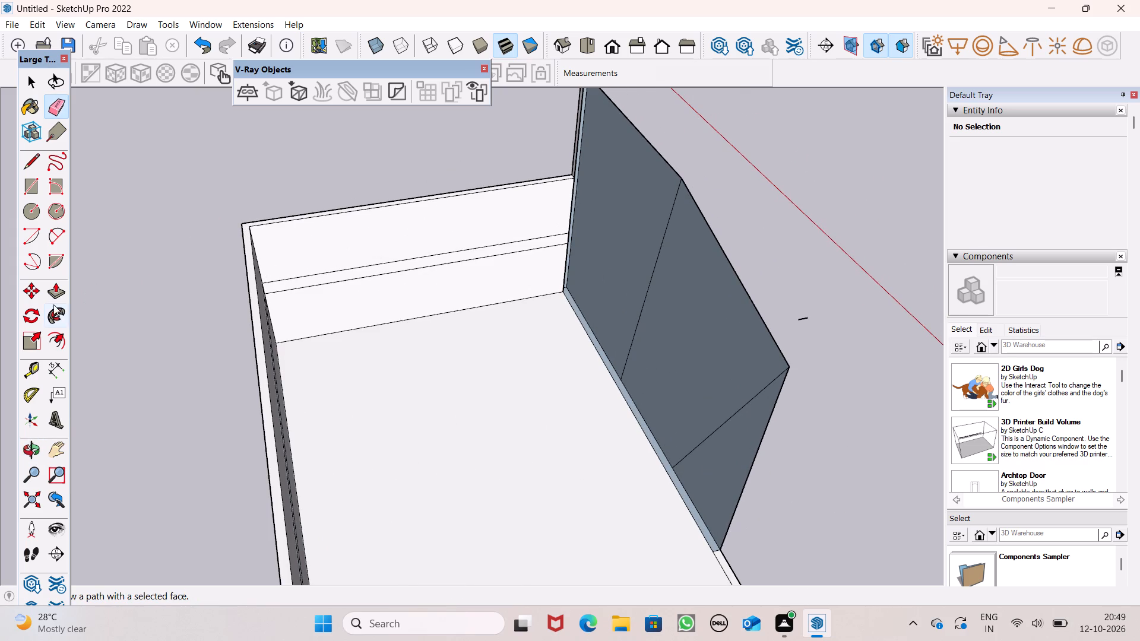
pyautogui.click(55, 291)
pyautogui.scroll(-5, 607, 239)
pyautogui.scroll(6, 579, 137)
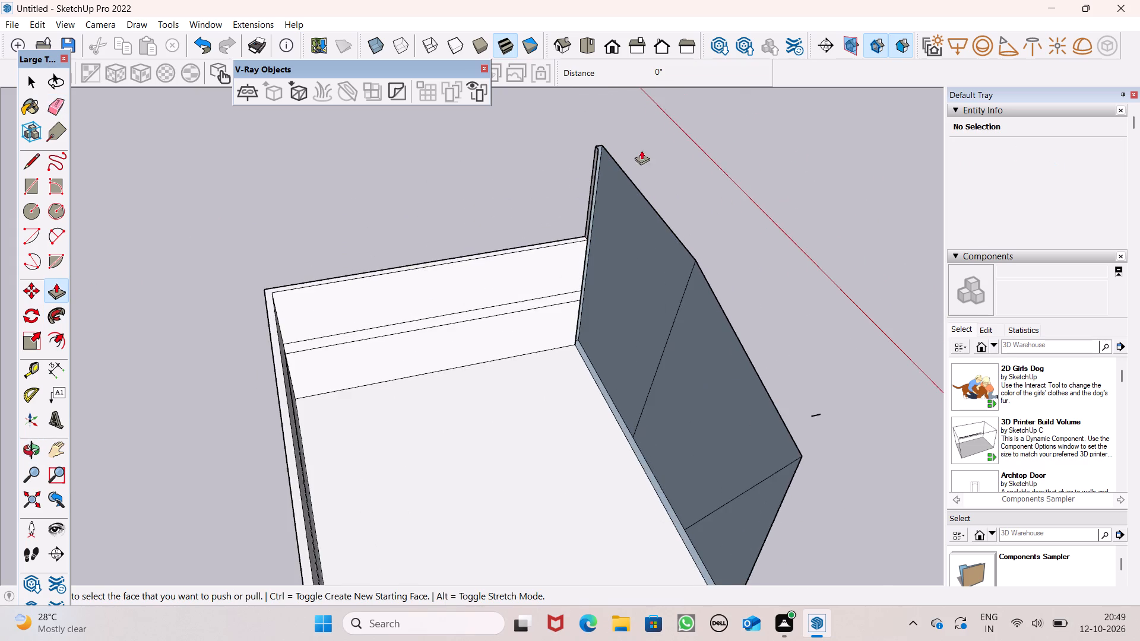
pyautogui.scroll(7, 634, 159)
pyautogui.moveTo(586, 215); pyautogui.dragTo(574, 220)
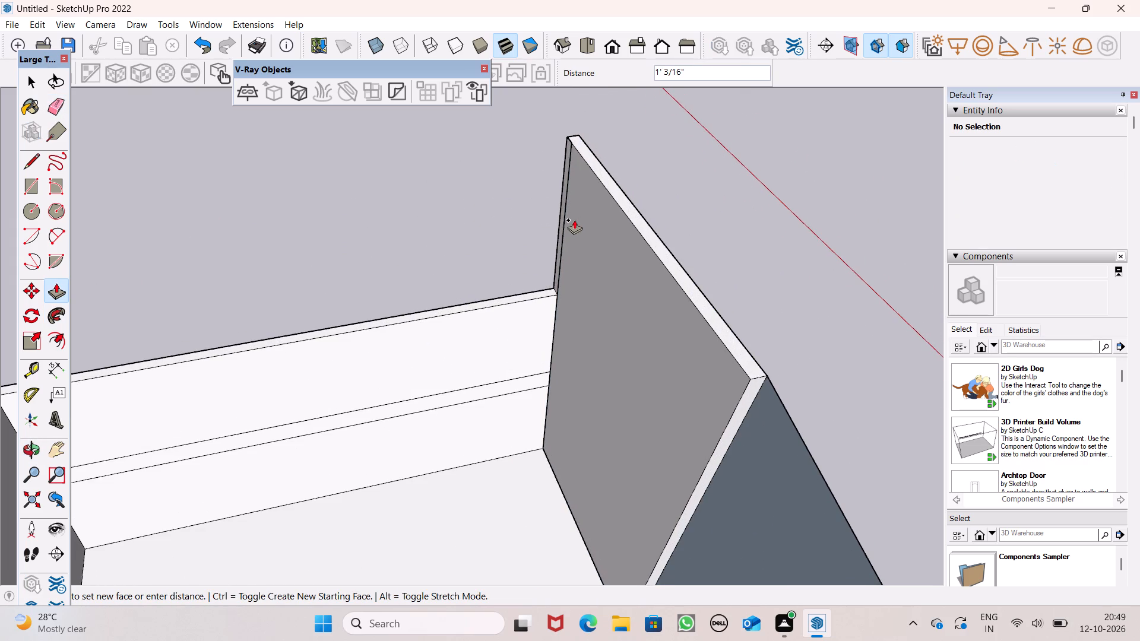
pyautogui.moveTo(574, 220); pyautogui.dragTo(575, 219)
pyautogui.scroll(-4, 589, 150)
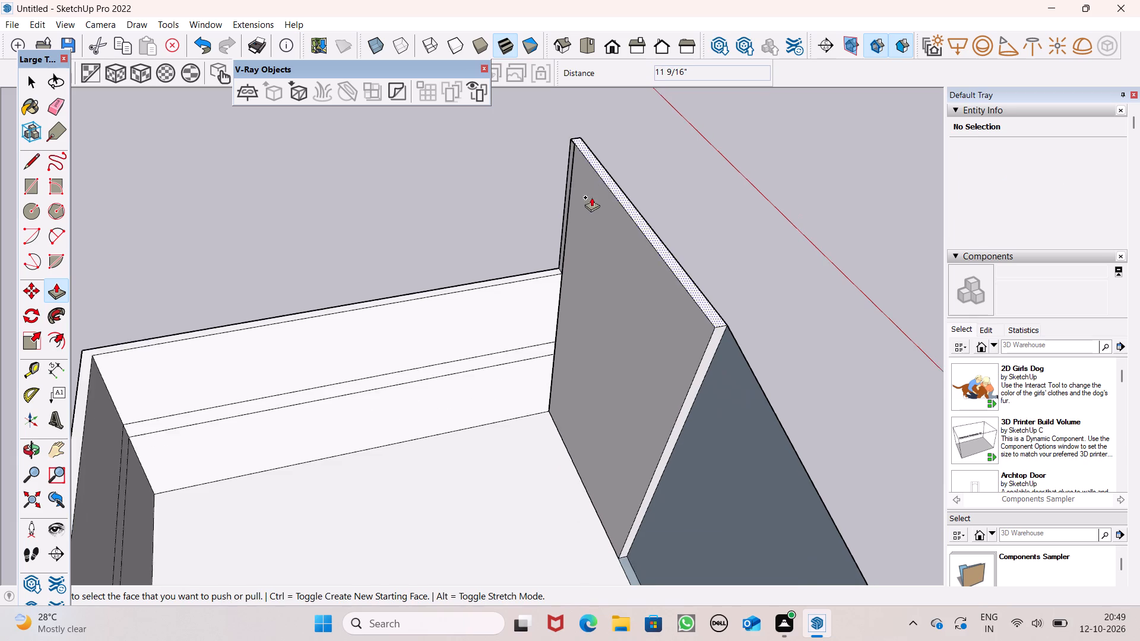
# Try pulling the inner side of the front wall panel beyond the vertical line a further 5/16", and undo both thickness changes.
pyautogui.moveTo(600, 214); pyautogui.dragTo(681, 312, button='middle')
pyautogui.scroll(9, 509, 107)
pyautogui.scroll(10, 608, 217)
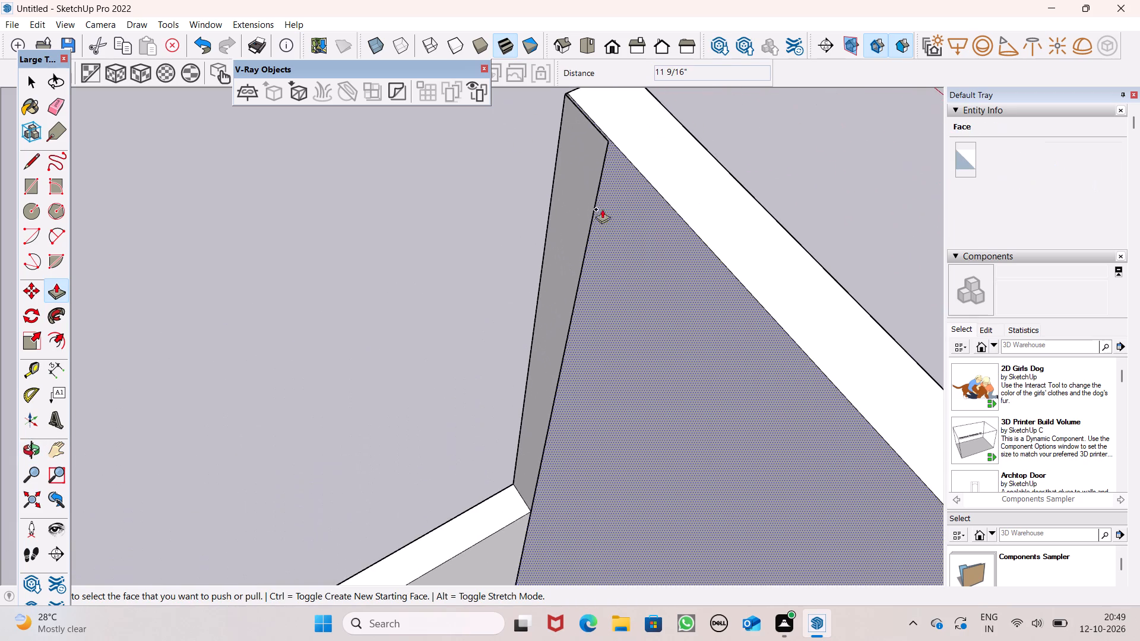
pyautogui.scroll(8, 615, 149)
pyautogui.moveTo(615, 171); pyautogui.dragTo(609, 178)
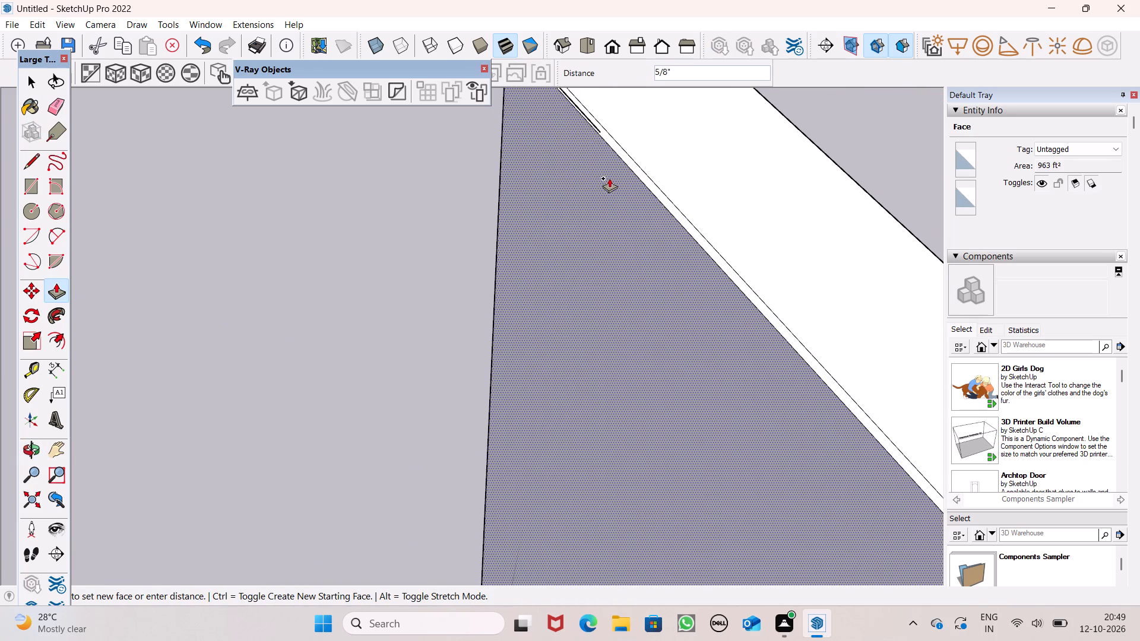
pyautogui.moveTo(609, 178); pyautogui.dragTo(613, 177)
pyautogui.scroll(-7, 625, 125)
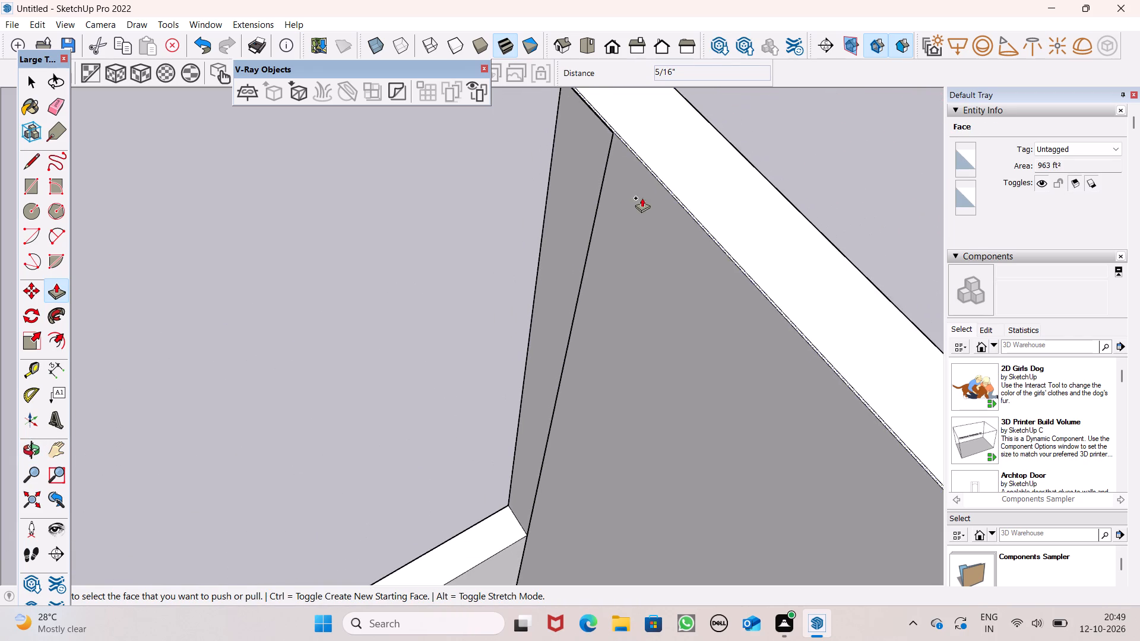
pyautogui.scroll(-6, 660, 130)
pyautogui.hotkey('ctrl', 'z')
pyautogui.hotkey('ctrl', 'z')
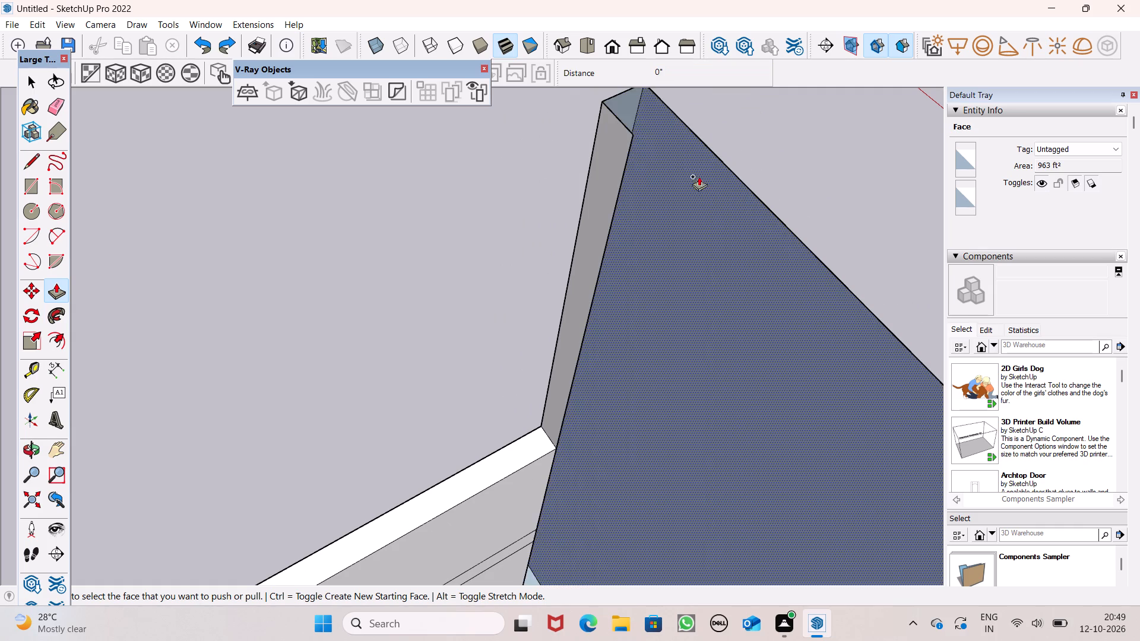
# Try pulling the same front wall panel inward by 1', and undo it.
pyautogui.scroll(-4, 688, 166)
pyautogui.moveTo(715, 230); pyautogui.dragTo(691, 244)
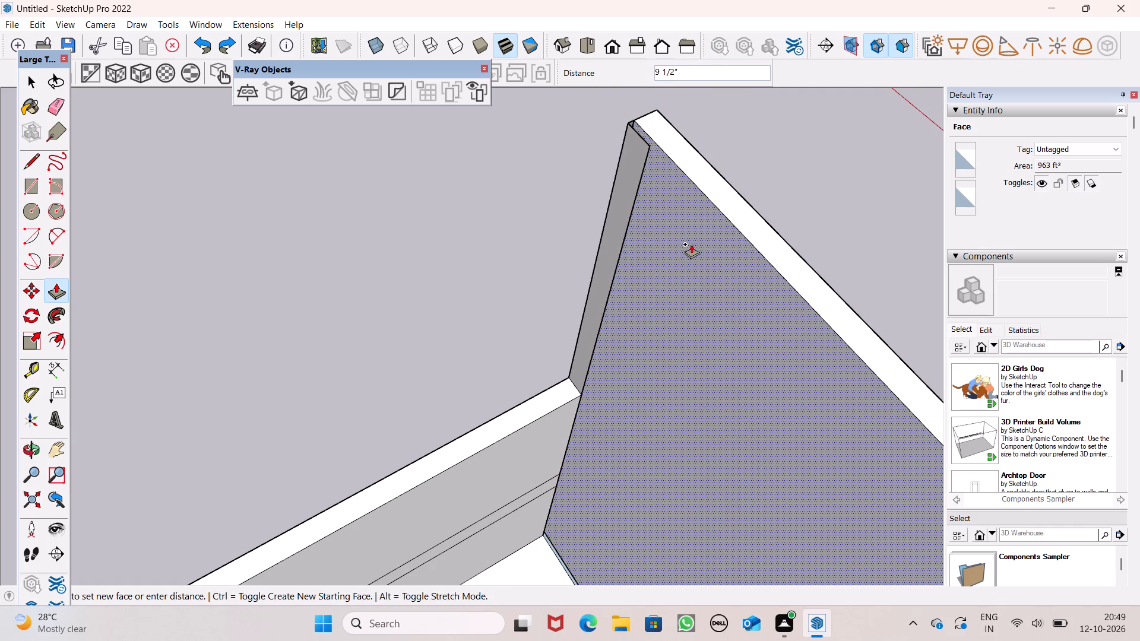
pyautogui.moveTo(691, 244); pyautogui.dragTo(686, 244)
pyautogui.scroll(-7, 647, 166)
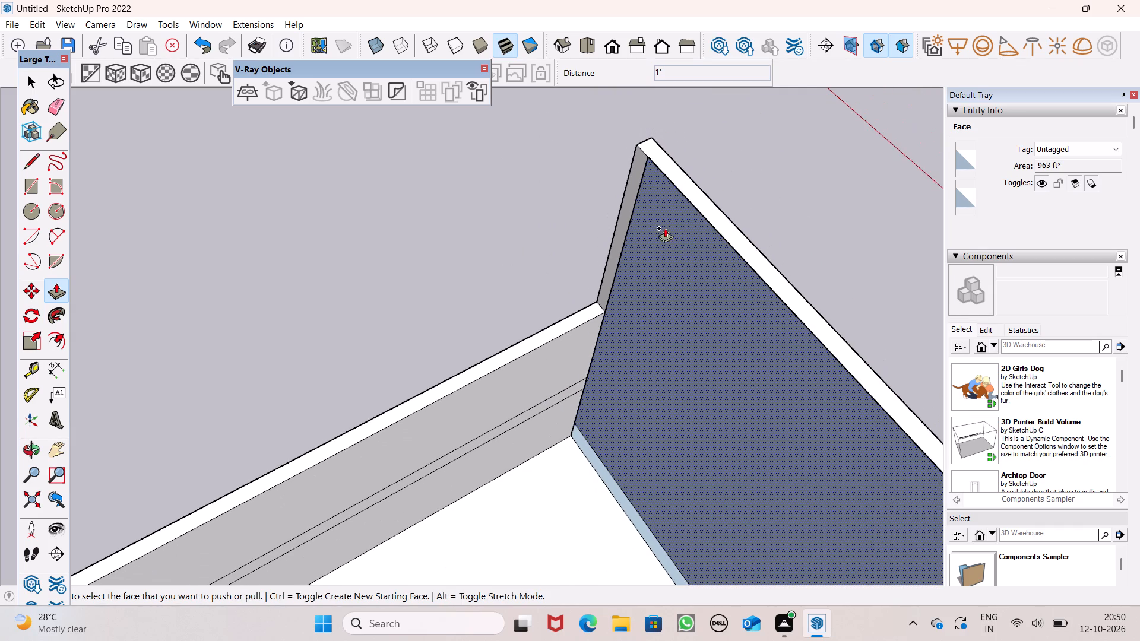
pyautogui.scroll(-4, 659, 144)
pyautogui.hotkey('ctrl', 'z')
# Push/Pull the front wall panel beyond the vertical line inward by about 1' 7/16" to give it thickness.
pyautogui.moveTo(695, 244); pyautogui.dragTo(683, 253)
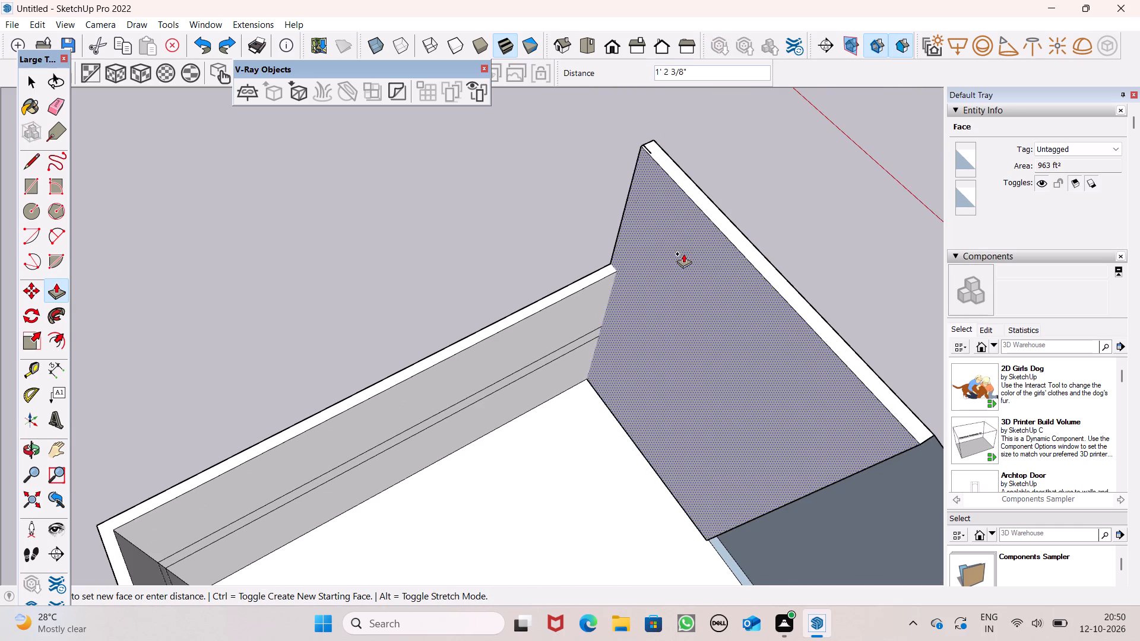
pyautogui.moveTo(683, 253); pyautogui.dragTo(686, 253)
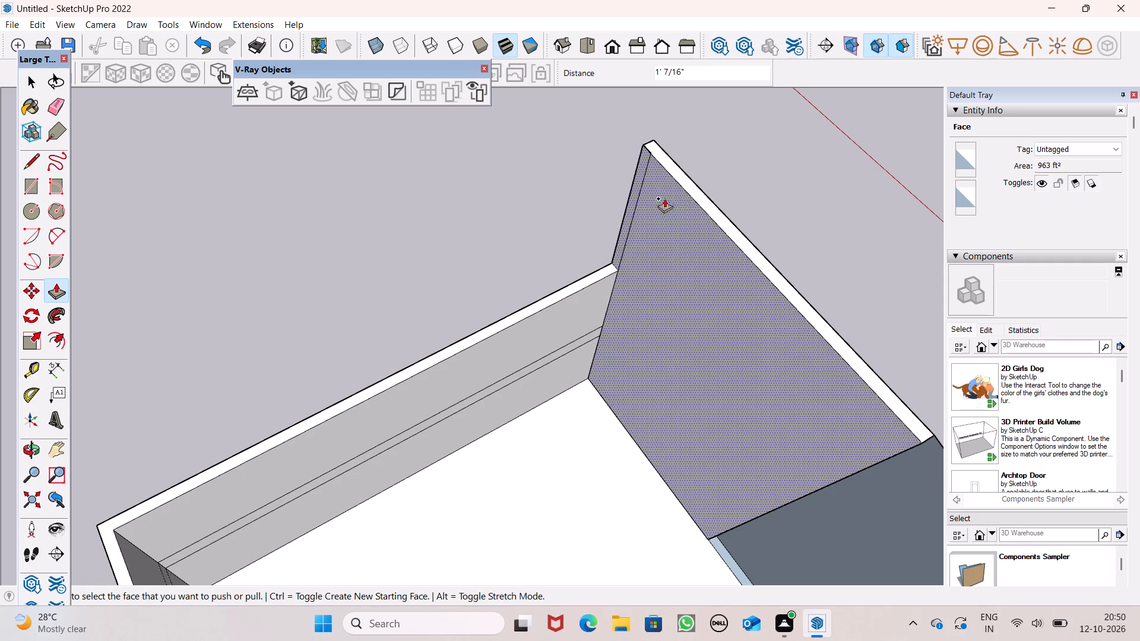
pyautogui.scroll(-6, 509, 122)
pyautogui.scroll(-4, 661, 233)
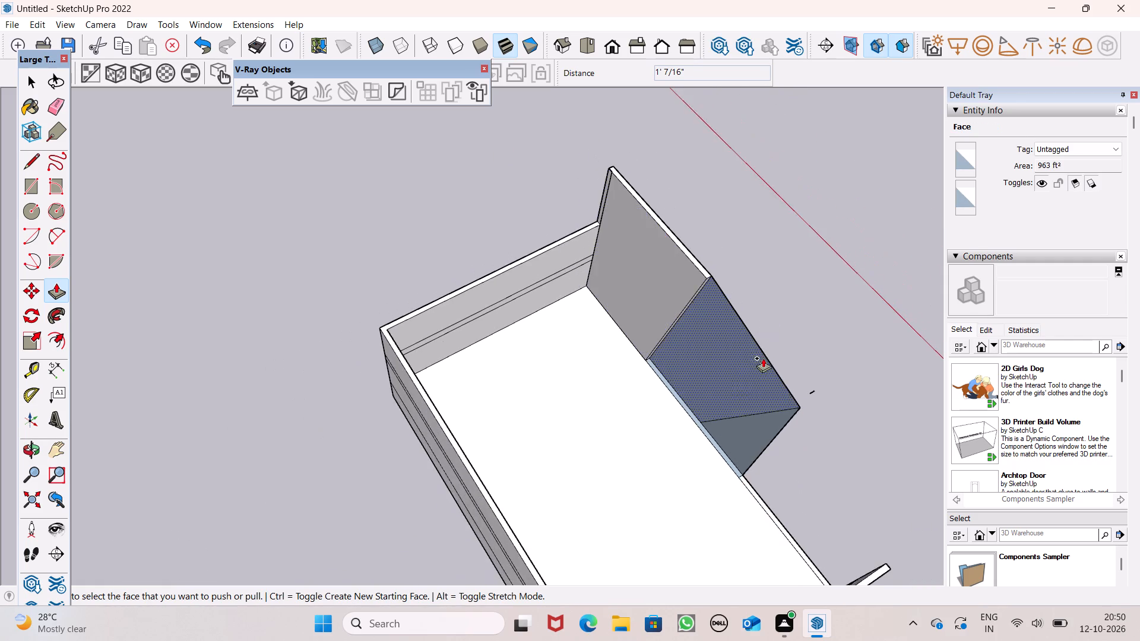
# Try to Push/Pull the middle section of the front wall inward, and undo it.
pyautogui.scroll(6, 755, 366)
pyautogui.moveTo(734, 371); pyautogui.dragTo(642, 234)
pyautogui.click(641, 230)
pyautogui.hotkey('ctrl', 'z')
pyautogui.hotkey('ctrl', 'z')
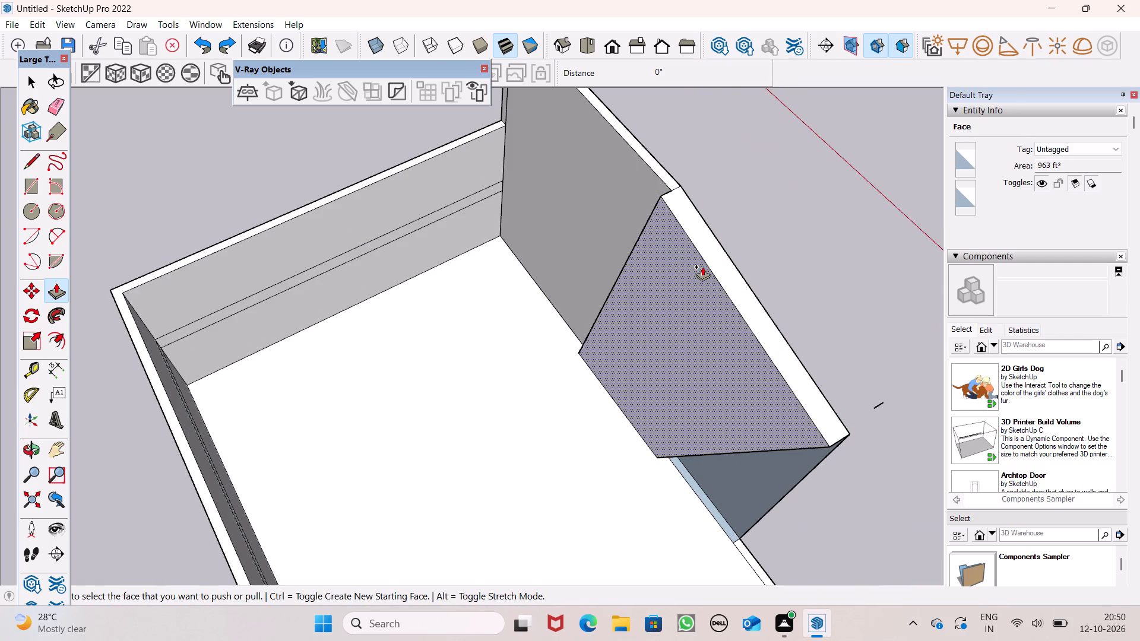
# Push/Pull the middle section of the front wall inward by about 1' 7/16", flush with the adjoining panel.
pyautogui.scroll(7, 701, 172)
pyautogui.moveTo(653, 297); pyautogui.dragTo(622, 302)
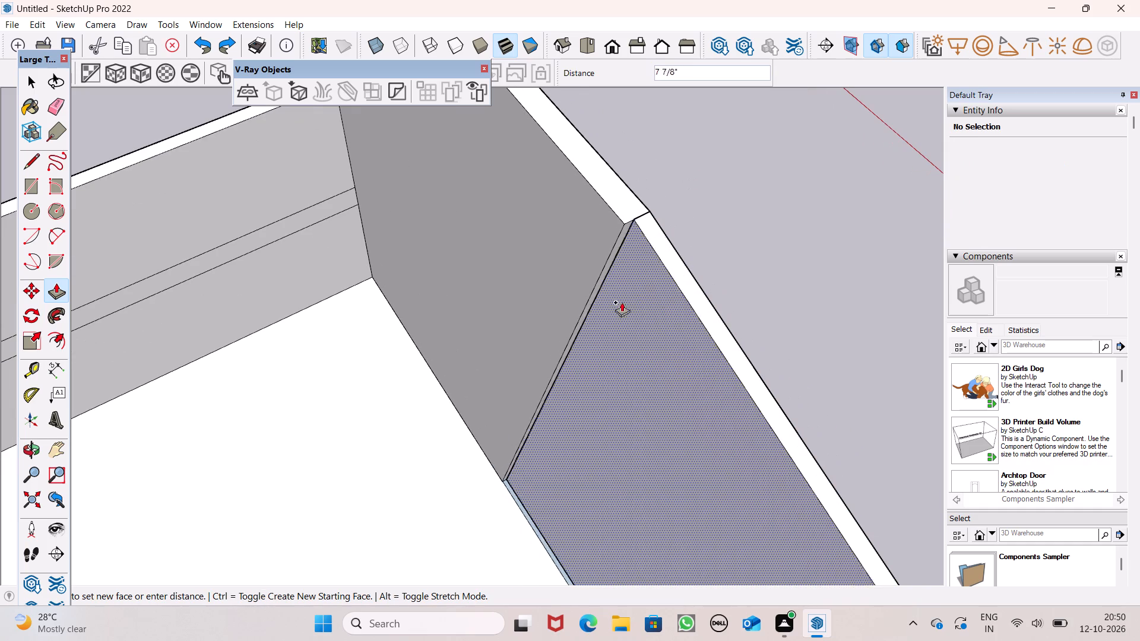
pyautogui.moveTo(622, 302); pyautogui.dragTo(572, 203)
pyautogui.scroll(-7, 634, 167)
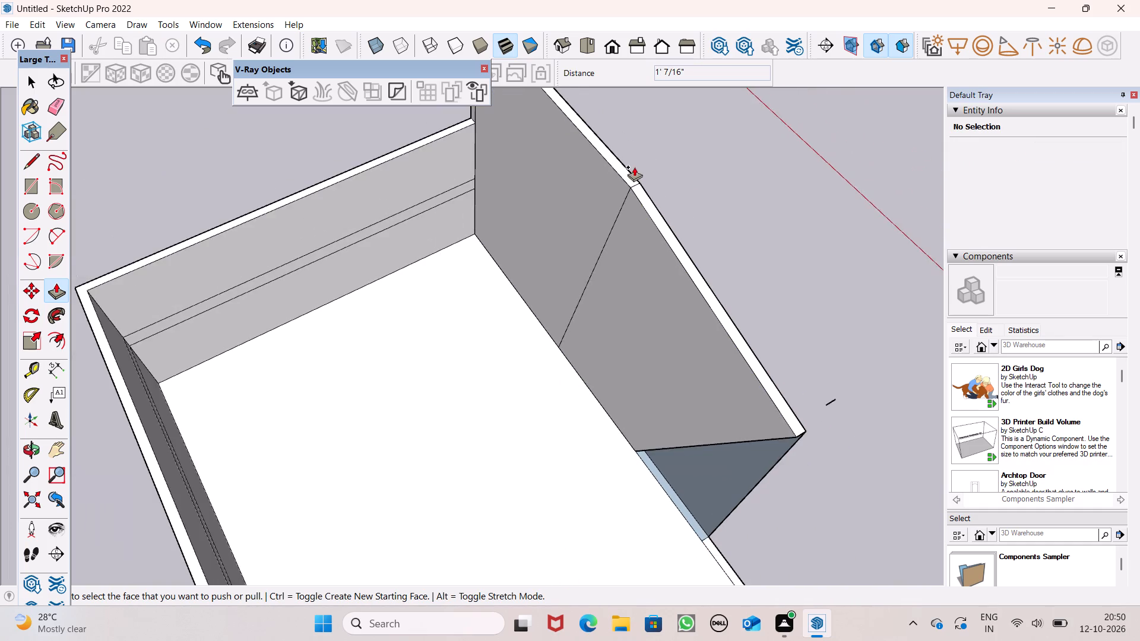
pyautogui.scroll(-1, 649, 242)
# Push/Pull the triangular section beside the opening inward by about 1' 7/16", flush with the rest of the front wall.
pyautogui.scroll(4, 707, 485)
pyautogui.moveTo(713, 458); pyautogui.dragTo(687, 432)
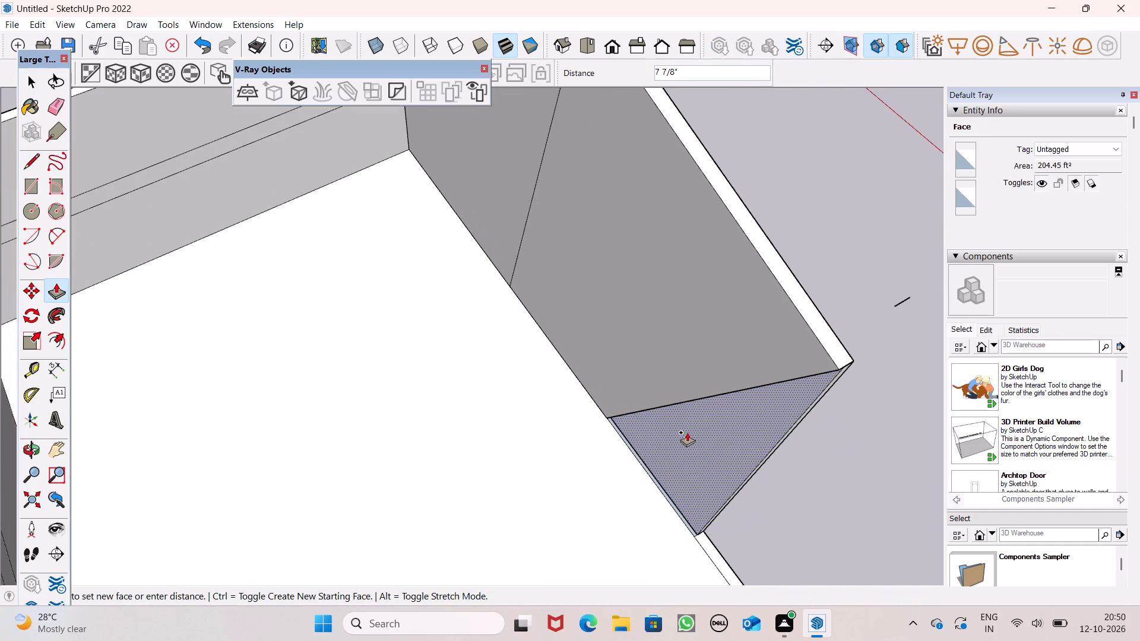
pyautogui.moveTo(687, 432); pyautogui.dragTo(658, 367)
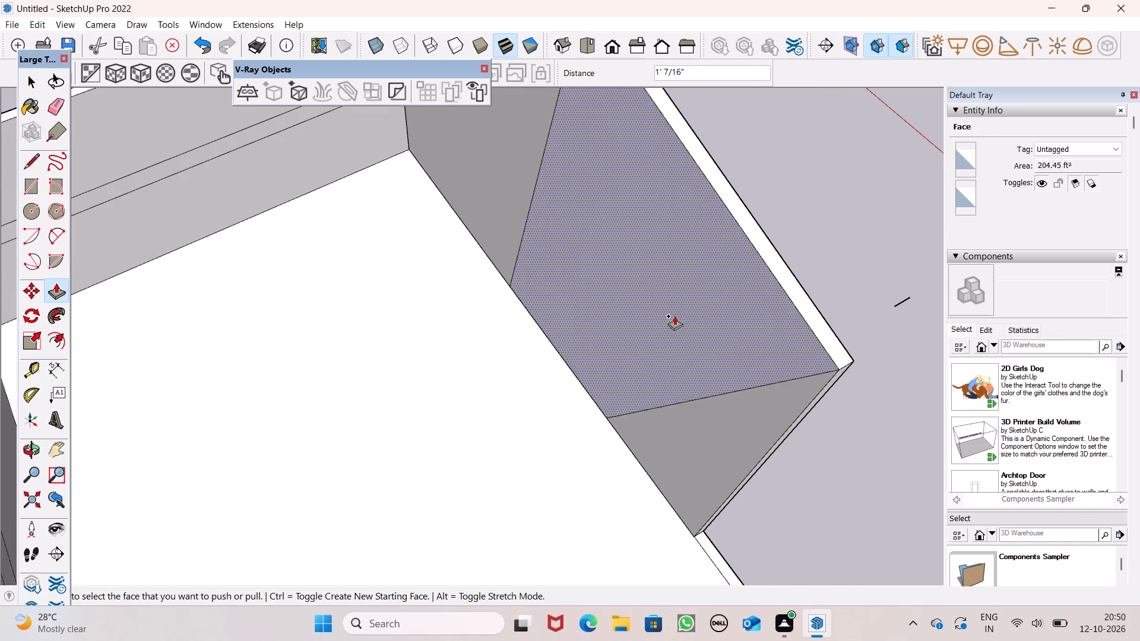
# Erase the short stray edge on top of the front wall at its outer corner, away from the opening.
pyautogui.scroll(-6, 674, 315)
pyautogui.scroll(-4, 682, 375)
pyautogui.moveTo(745, 391); pyautogui.dragTo(720, 305, button='middle')
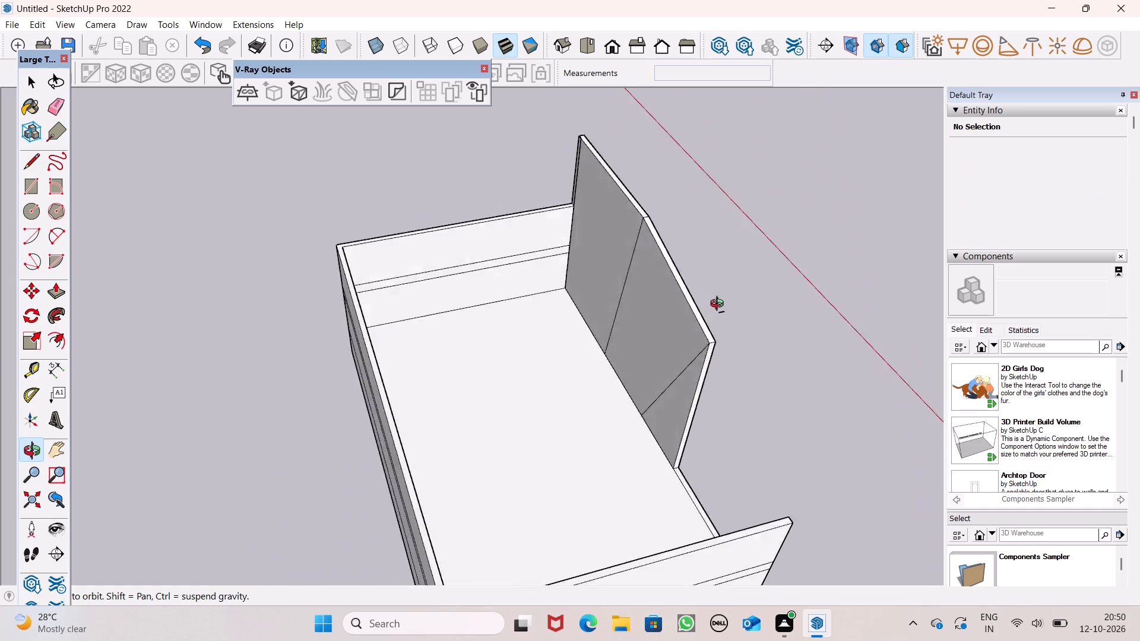
pyautogui.moveTo(720, 305); pyautogui.dragTo(769, 380, button='middle')
pyautogui.scroll(-4, 745, 388)
pyautogui.scroll(5, 602, 128)
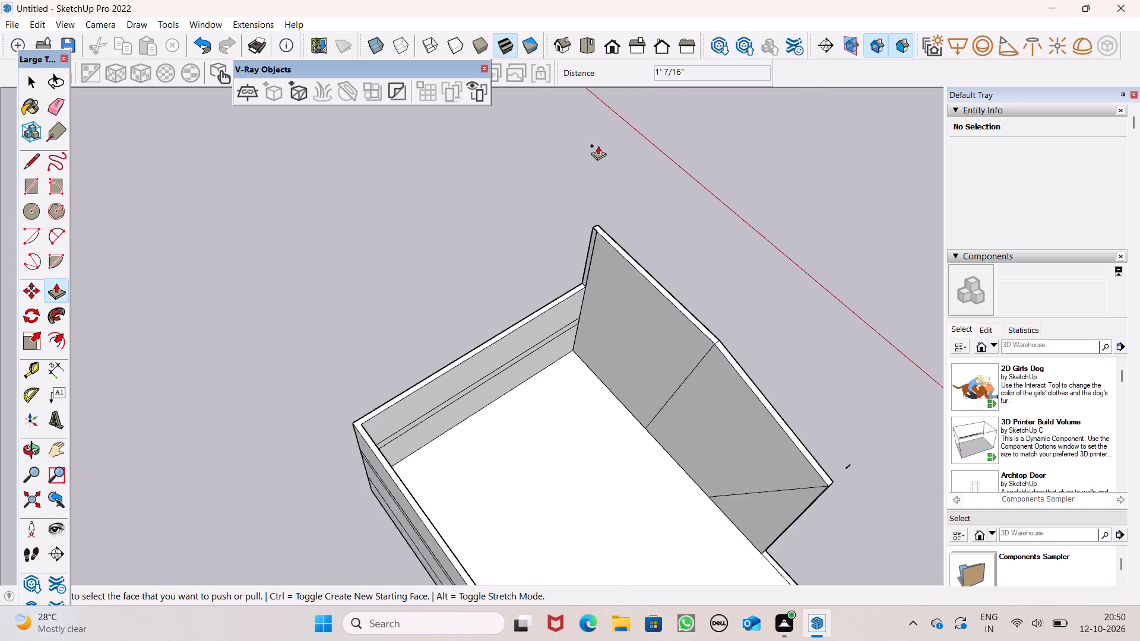
pyautogui.scroll(2, 598, 145)
pyautogui.scroll(9, 587, 230)
pyautogui.moveTo(603, 266); pyautogui.dragTo(691, 209, button='middle')
pyautogui.scroll(7, 640, 145)
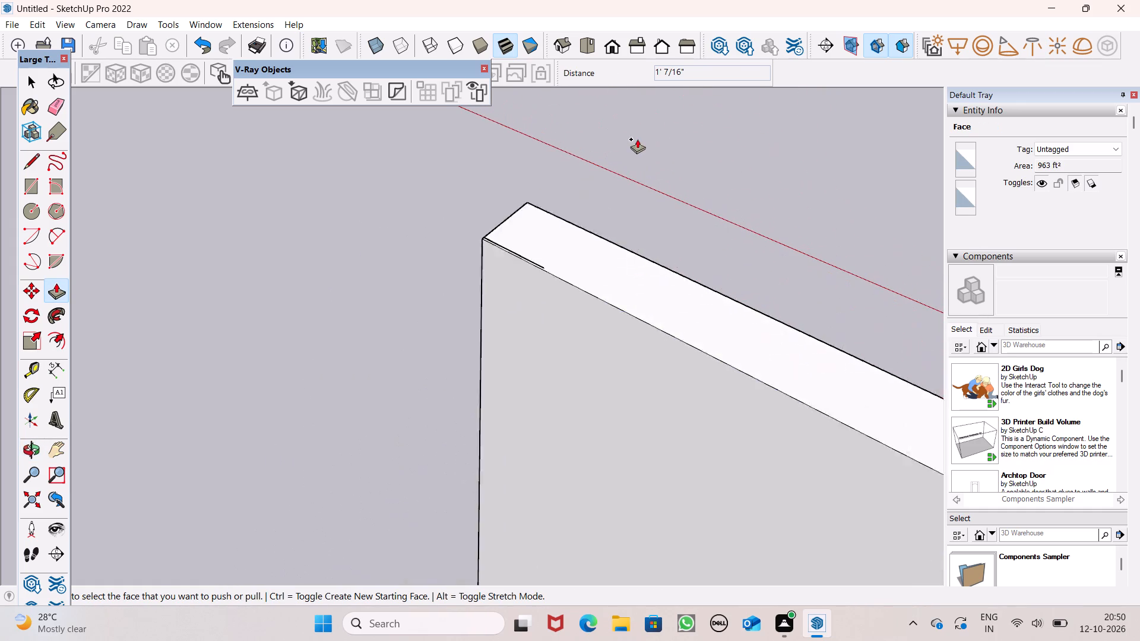
pyautogui.scroll(1, 637, 139)
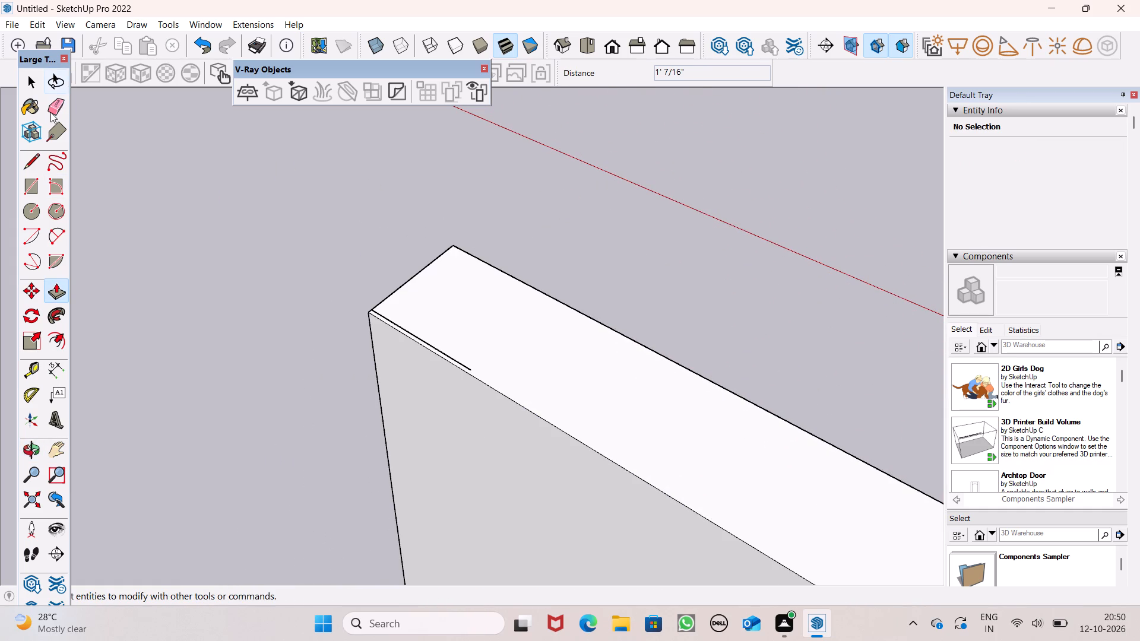
pyautogui.click(50, 112)
pyautogui.scroll(4, 457, 367)
pyautogui.click(471, 359)
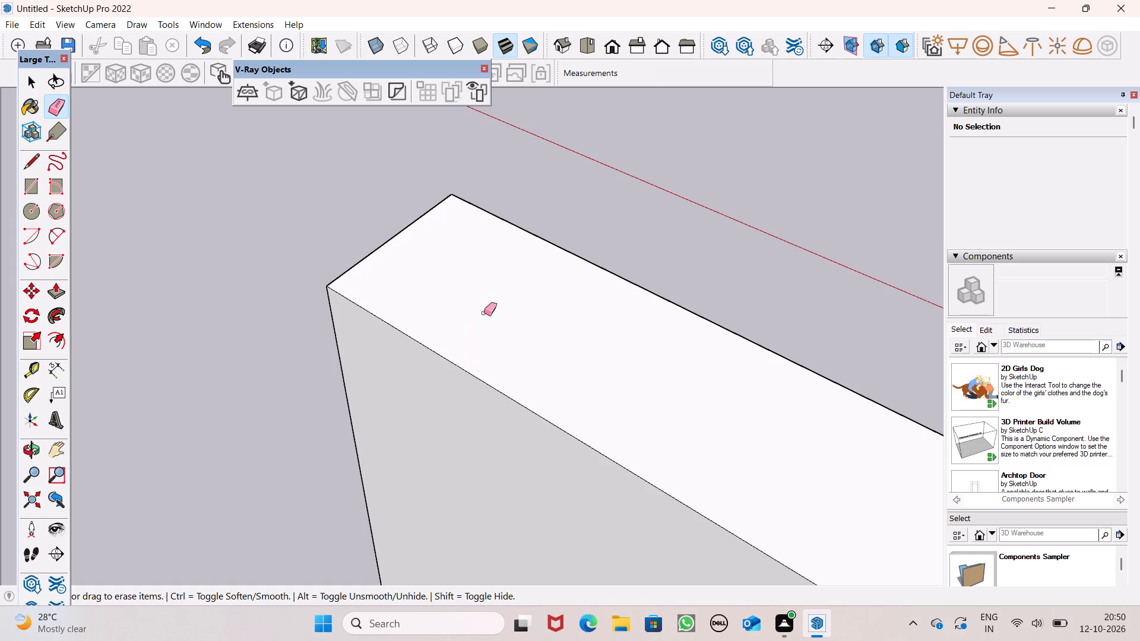
# Examine the front wall's outline and thickness from outside and from above.
pyautogui.scroll(-7, 492, 308)
pyautogui.scroll(-12, 687, 233)
pyautogui.scroll(-6, 646, 286)
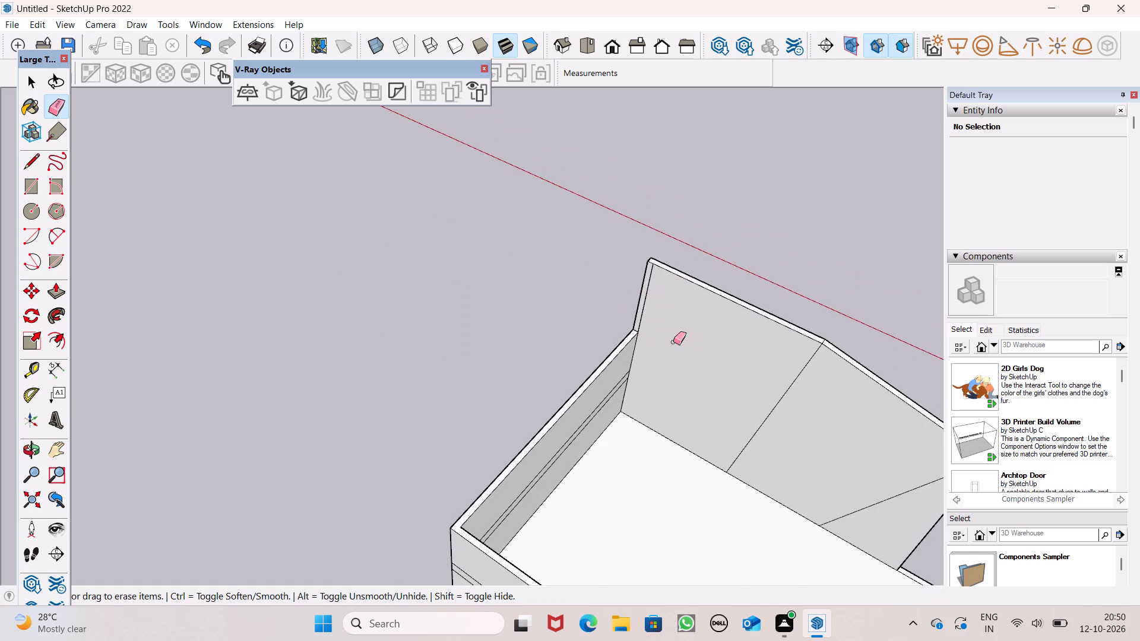
pyautogui.moveTo(693, 348); pyautogui.dragTo(45, 248, button='middle')
pyautogui.scroll(-6, 575, 230)
pyautogui.moveTo(569, 272); pyautogui.dragTo(561, 199, button='middle')
pyautogui.scroll(1, 568, 236)
pyautogui.press('space')
pyautogui.scroll(-7, 638, 204)
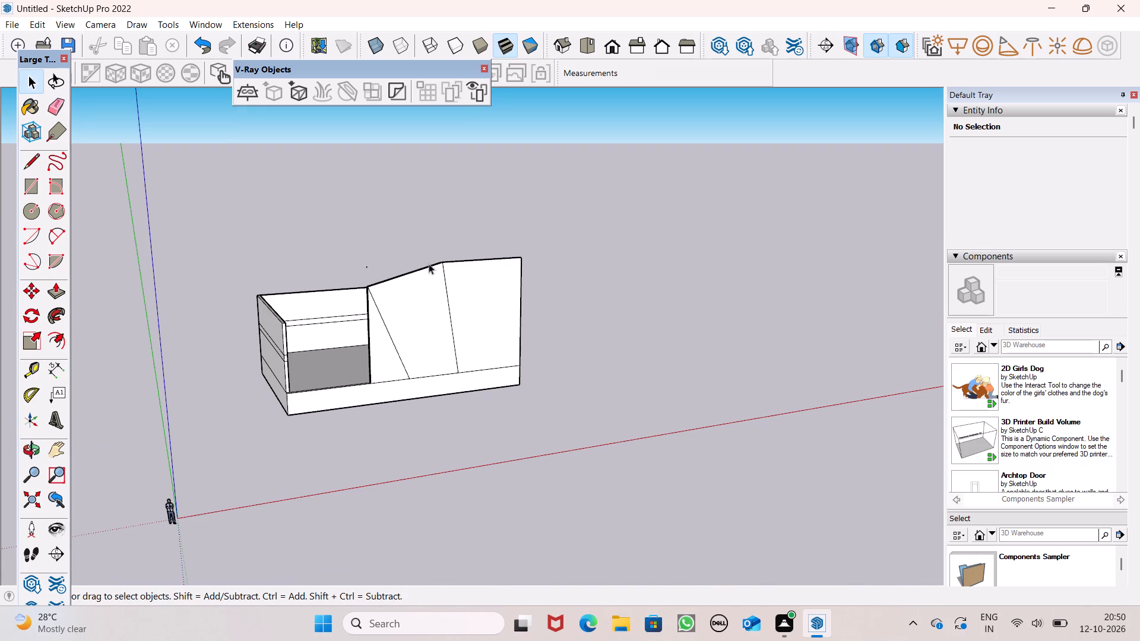
pyautogui.scroll(1, 252, 243)
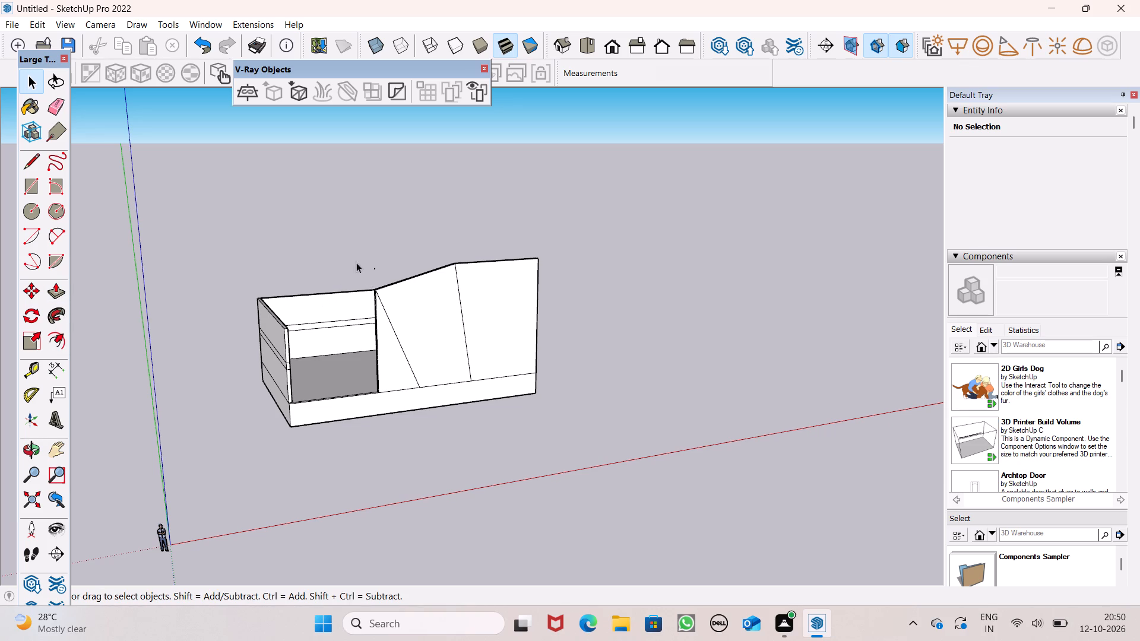
pyautogui.moveTo(444, 291); pyautogui.dragTo(387, 372, button='middle')
pyautogui.scroll(2, 381, 309)
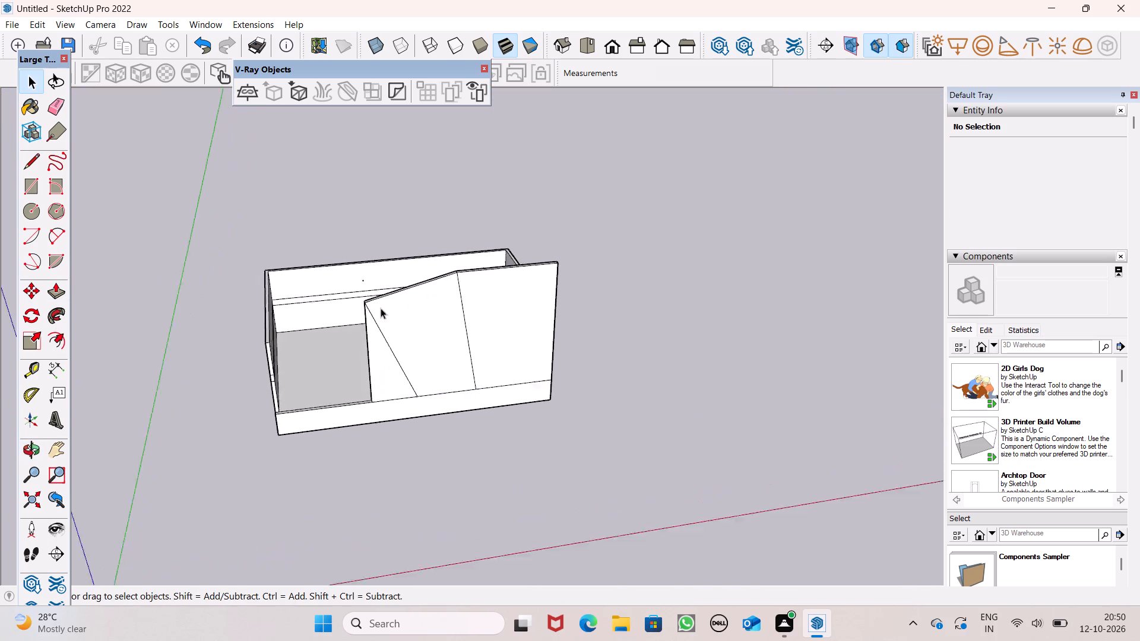
pyautogui.scroll(6, 381, 308)
pyautogui.moveTo(400, 310); pyautogui.dragTo(578, 402, button='middle')
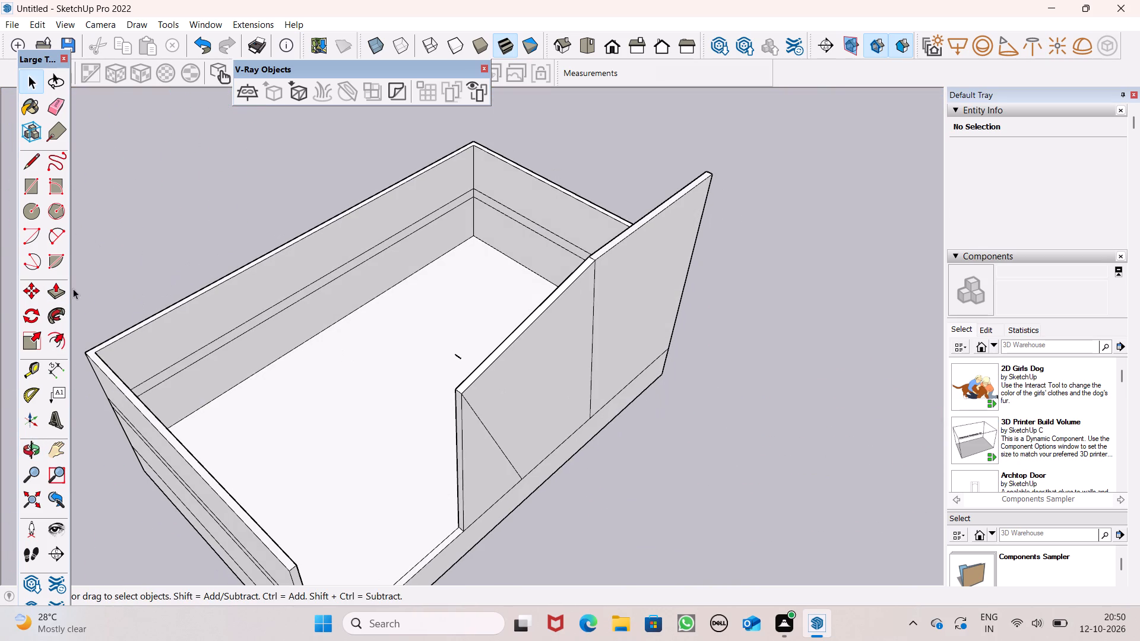
# Push/Pull the sloping top face of the front wall's middle section outward by about 6' 2 1/2".
pyautogui.click(59, 290)
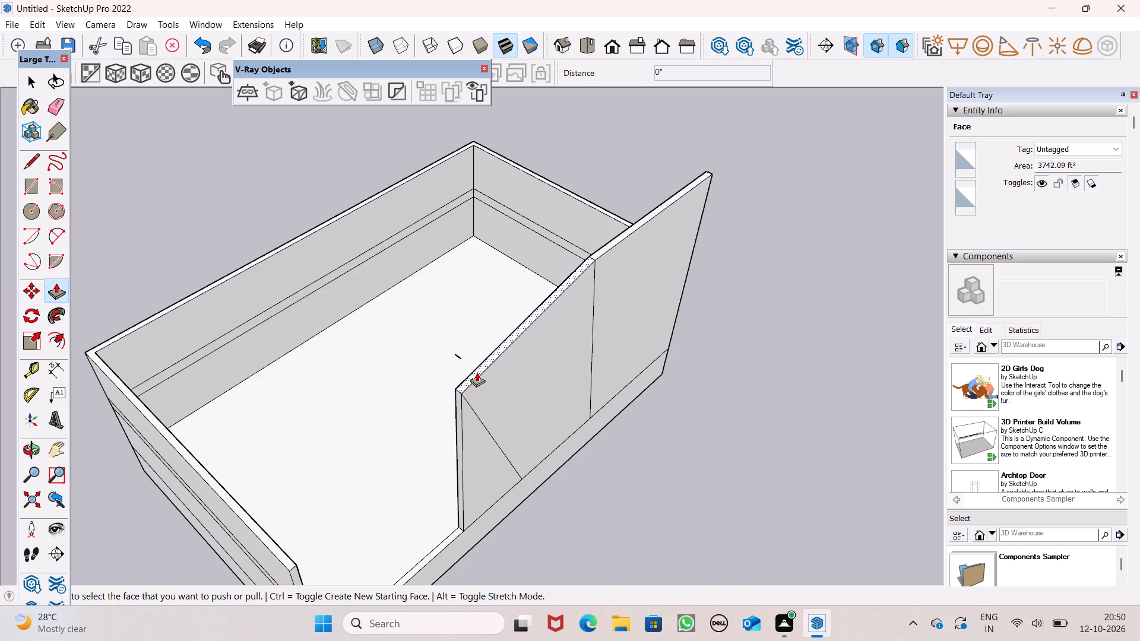
pyautogui.moveTo(477, 372); pyautogui.dragTo(486, 384)
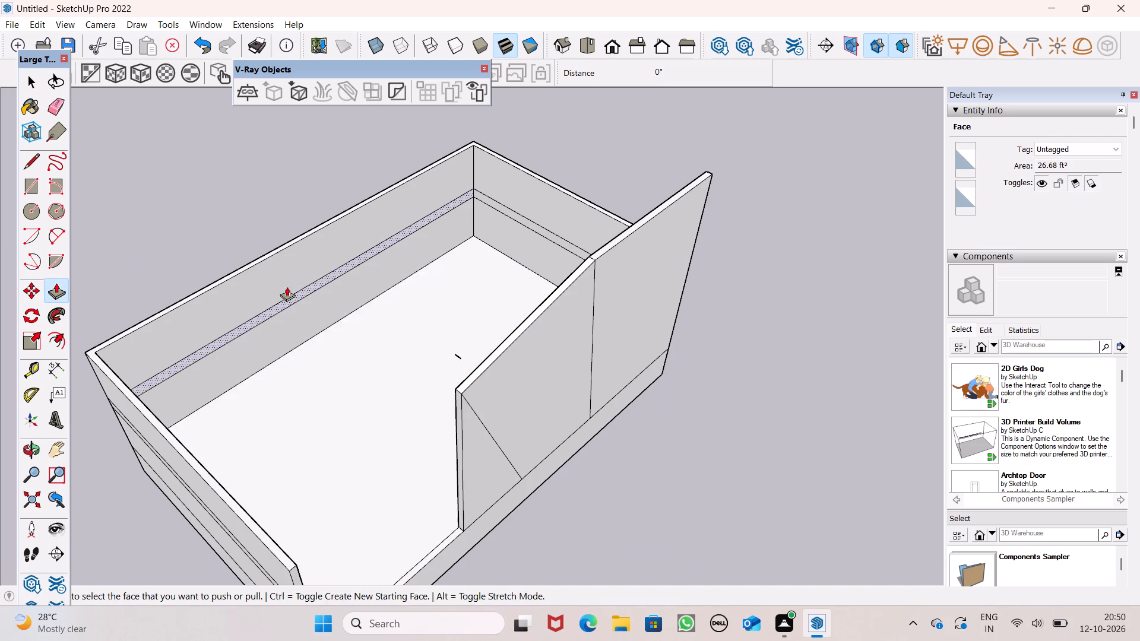
pyautogui.moveTo(667, 478); pyautogui.dragTo(479, 360, button='middle')
pyautogui.scroll(2, 479, 360)
pyautogui.scroll(-3, 574, 325)
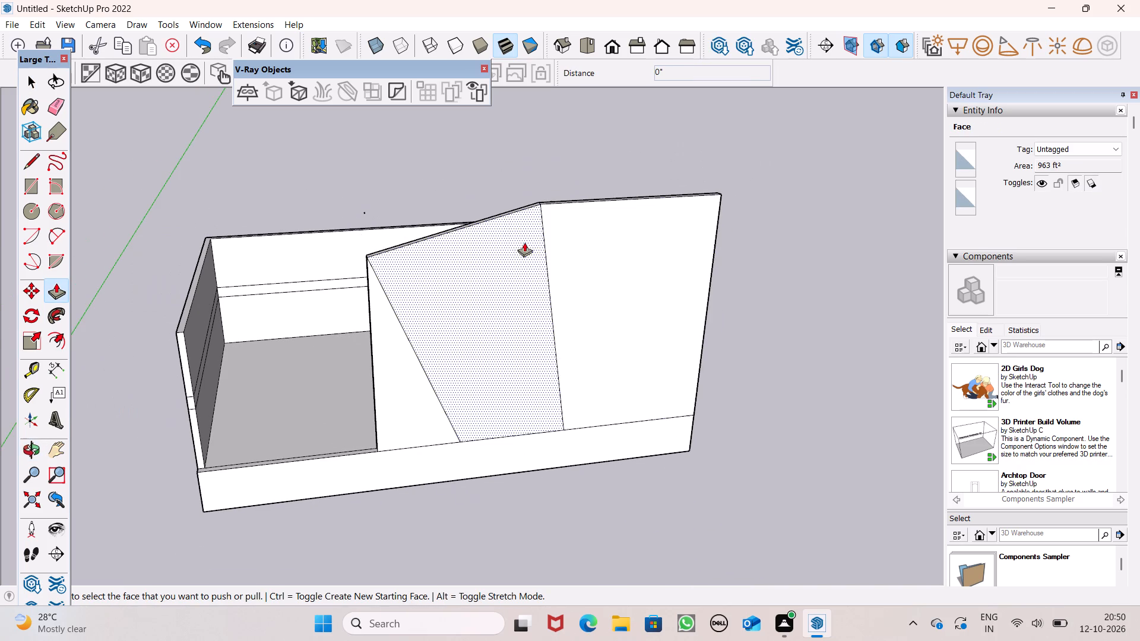
pyautogui.scroll(4, 454, 209)
pyautogui.moveTo(486, 243); pyautogui.dragTo(501, 307, button='middle')
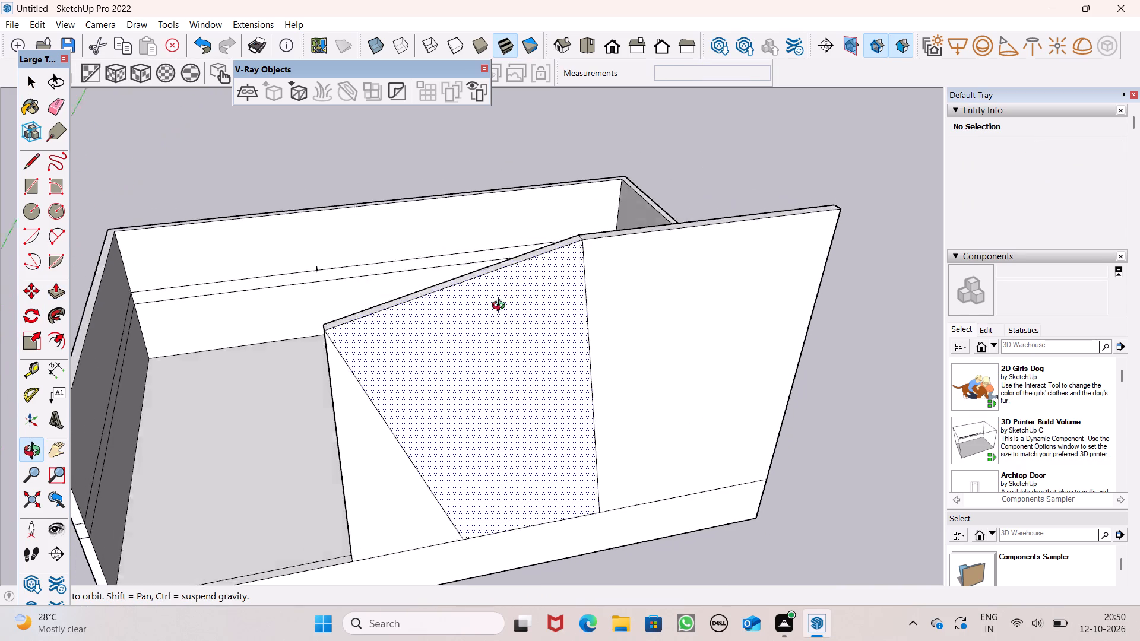
pyautogui.moveTo(501, 307); pyautogui.dragTo(528, 360, button='middle')
pyautogui.scroll(1, 528, 360)
pyautogui.moveTo(515, 309); pyautogui.dragTo(500, 284)
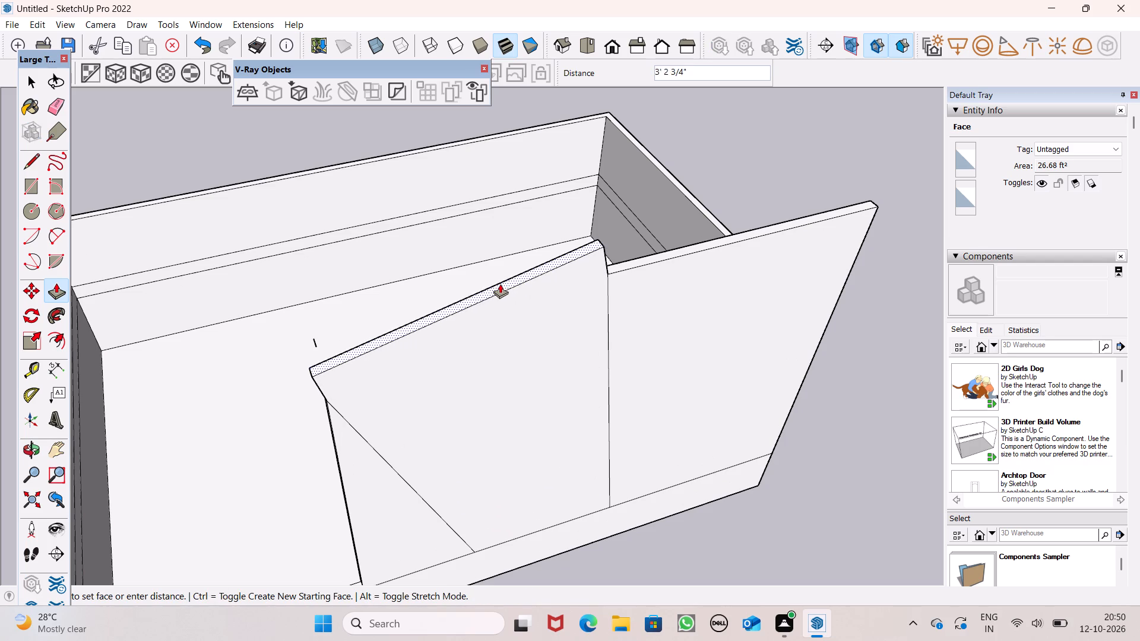
pyautogui.moveTo(500, 284); pyautogui.dragTo(484, 266)
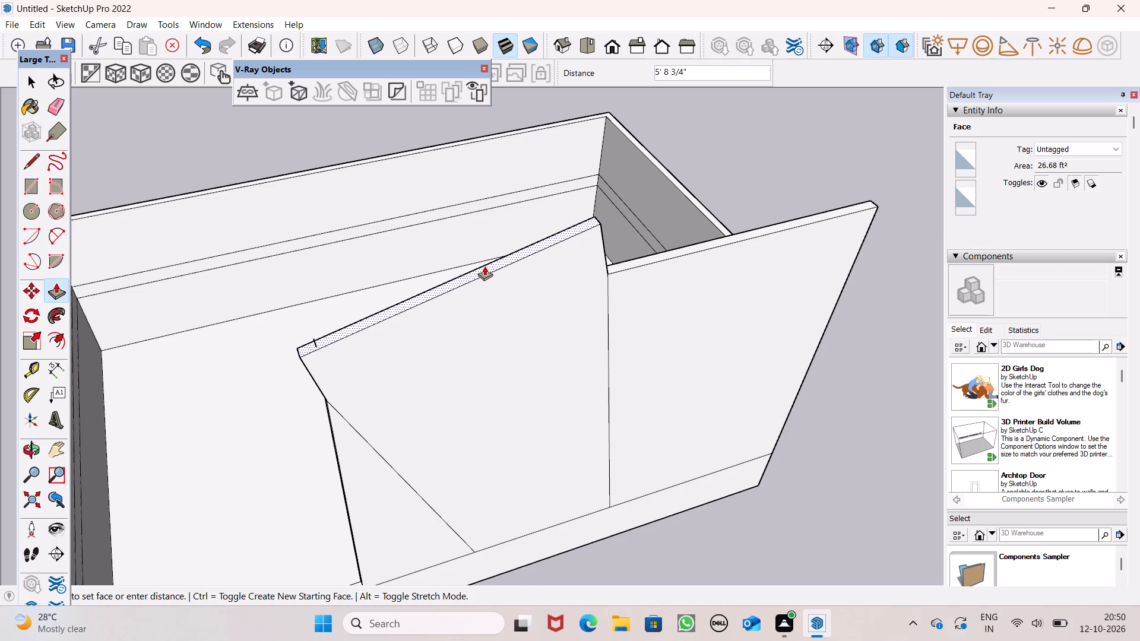
pyautogui.moveTo(484, 266); pyautogui.dragTo(484, 262)
# Push/Pull the narrow end face of the raised middle section, above the vertical line, outward by about 3 3/4".
pyautogui.scroll(-4, 614, 236)
pyautogui.moveTo(625, 329); pyautogui.dragTo(565, 218, button='middle')
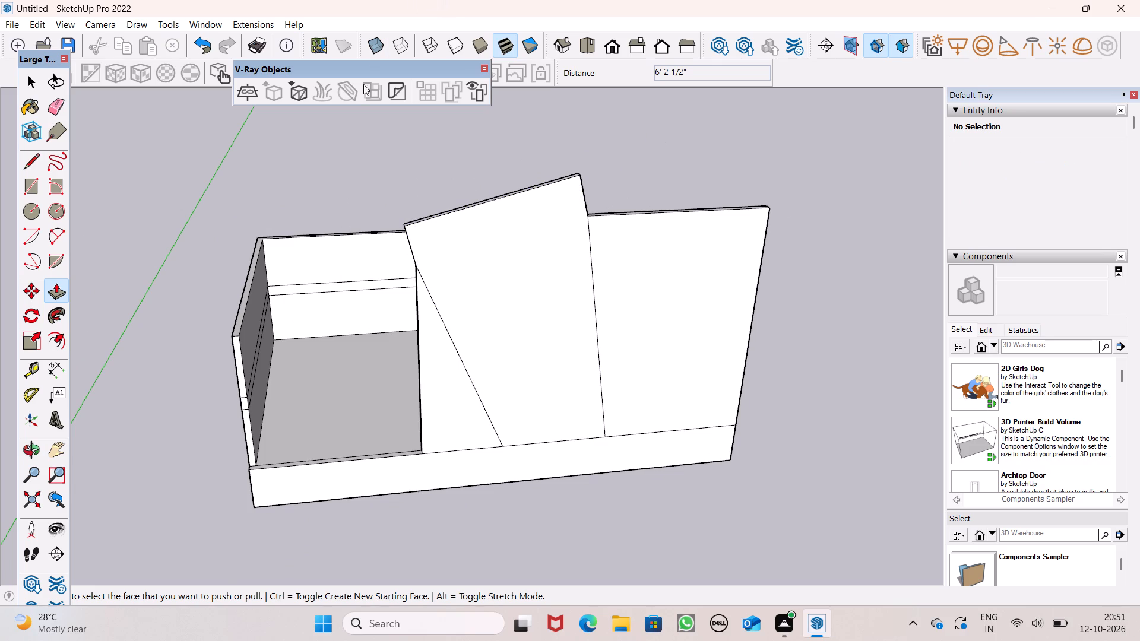
pyautogui.scroll(-3, 524, 287)
pyautogui.moveTo(571, 357); pyautogui.dragTo(584, 390, button='middle')
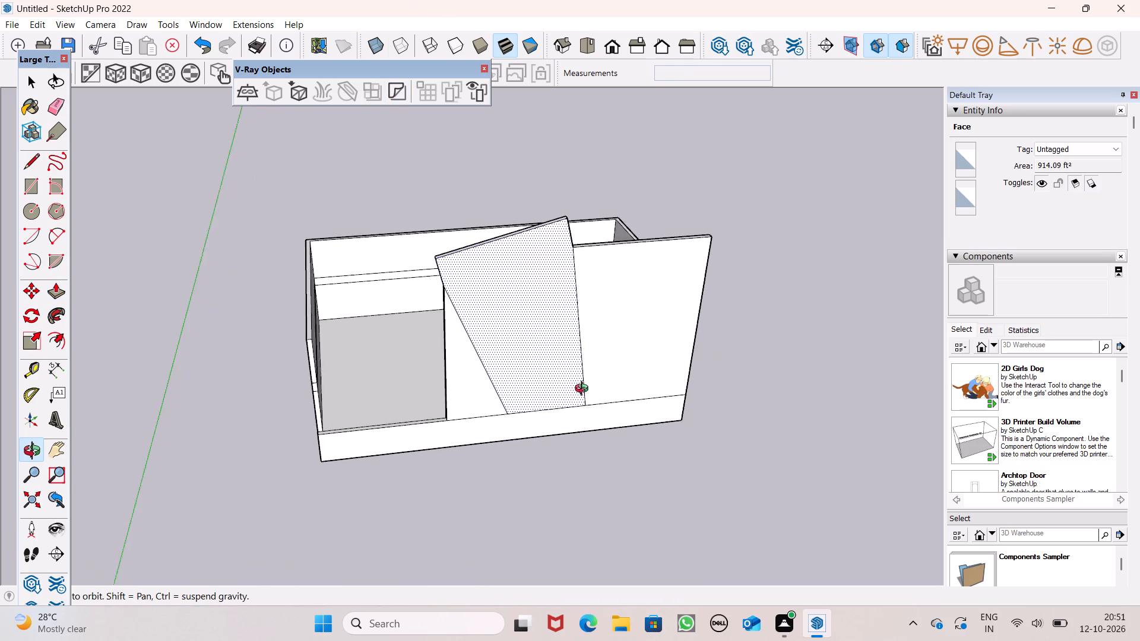
pyautogui.moveTo(584, 390); pyautogui.dragTo(597, 363, button='middle')
pyautogui.scroll(1, 560, 207)
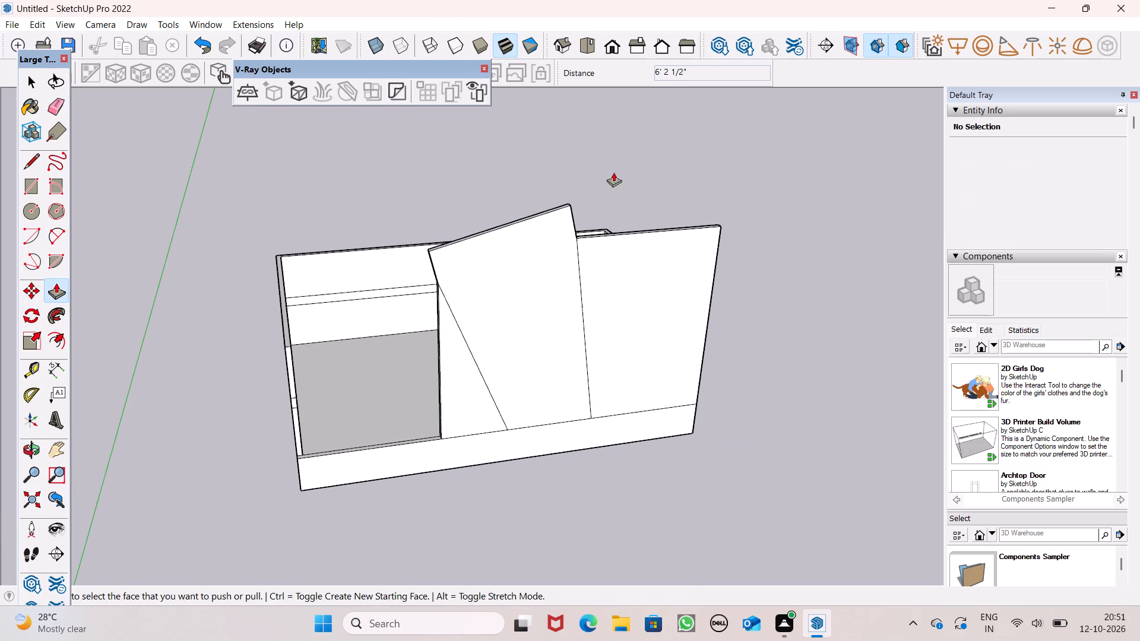
pyautogui.scroll(1, 618, 228)
pyautogui.moveTo(617, 232); pyautogui.dragTo(341, 252, button='middle')
pyautogui.scroll(6, 476, 213)
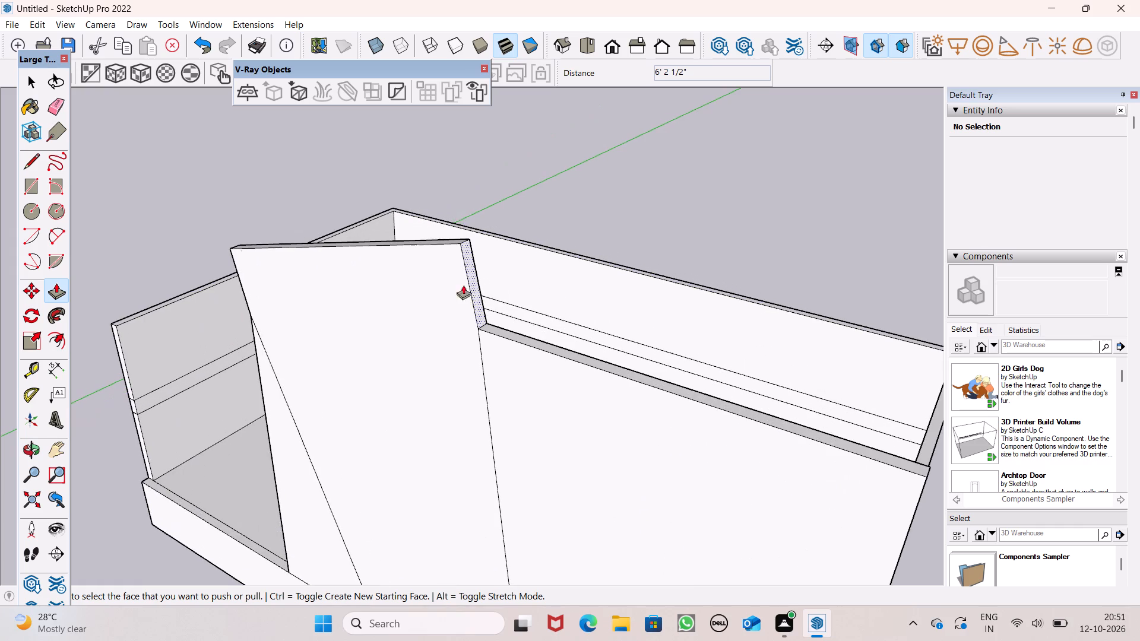
pyautogui.click(474, 300)
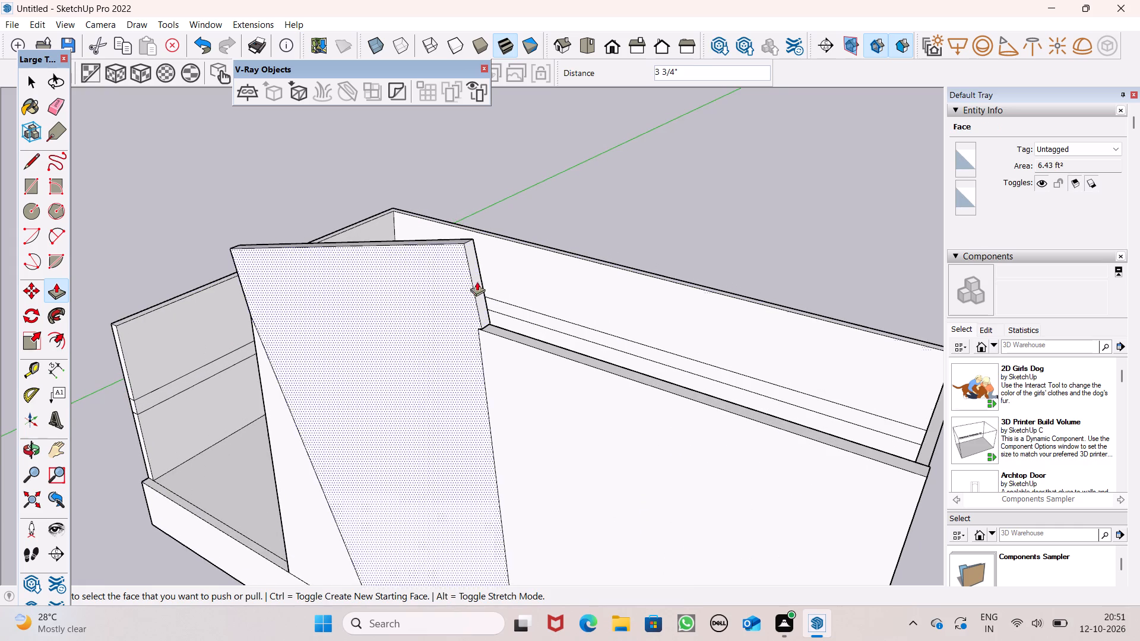
# Undo the last Push/Pull on the narrow end face of the raised middle section.
pyautogui.scroll(-5, 489, 266)
pyautogui.moveTo(481, 313); pyautogui.dragTo(512, 306, button='middle')
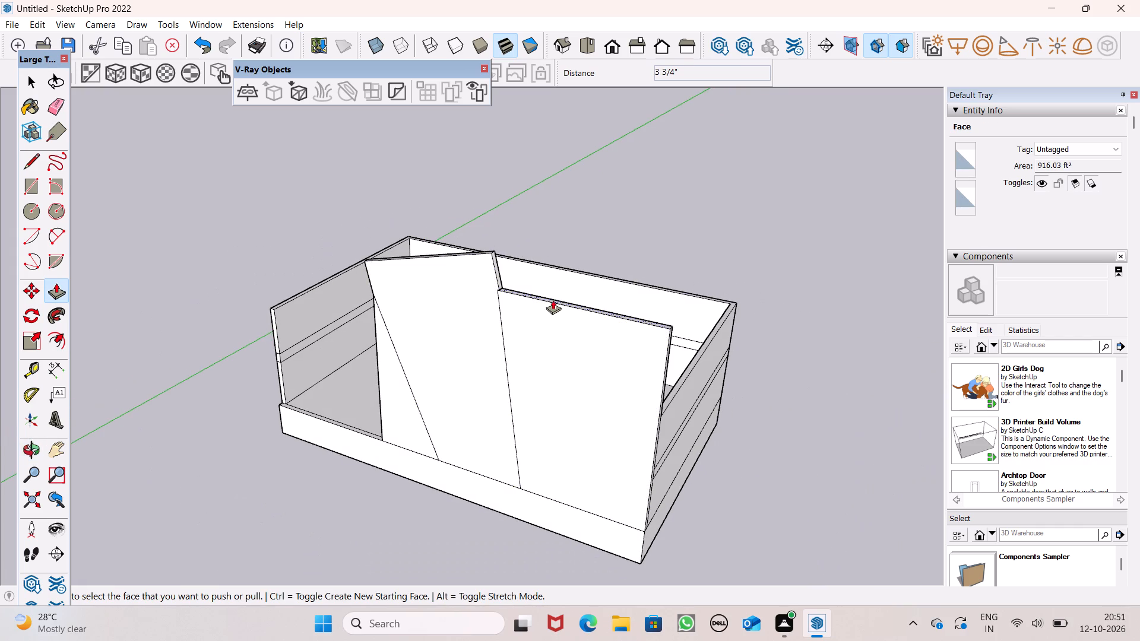
pyautogui.hotkey('ctrl', 'z')
pyautogui.press('space')
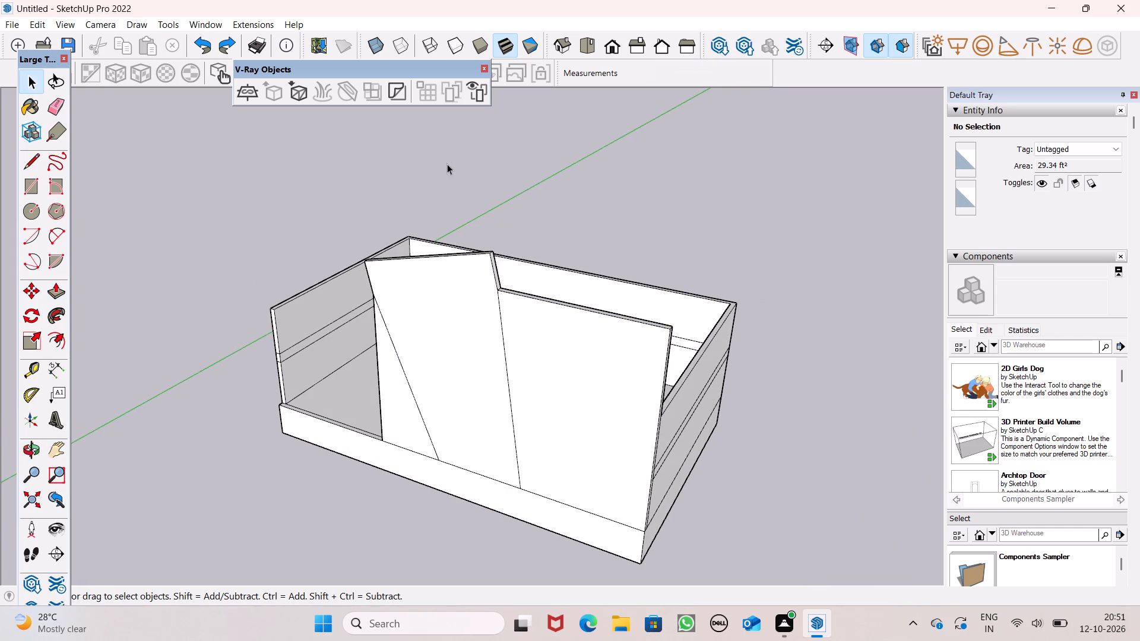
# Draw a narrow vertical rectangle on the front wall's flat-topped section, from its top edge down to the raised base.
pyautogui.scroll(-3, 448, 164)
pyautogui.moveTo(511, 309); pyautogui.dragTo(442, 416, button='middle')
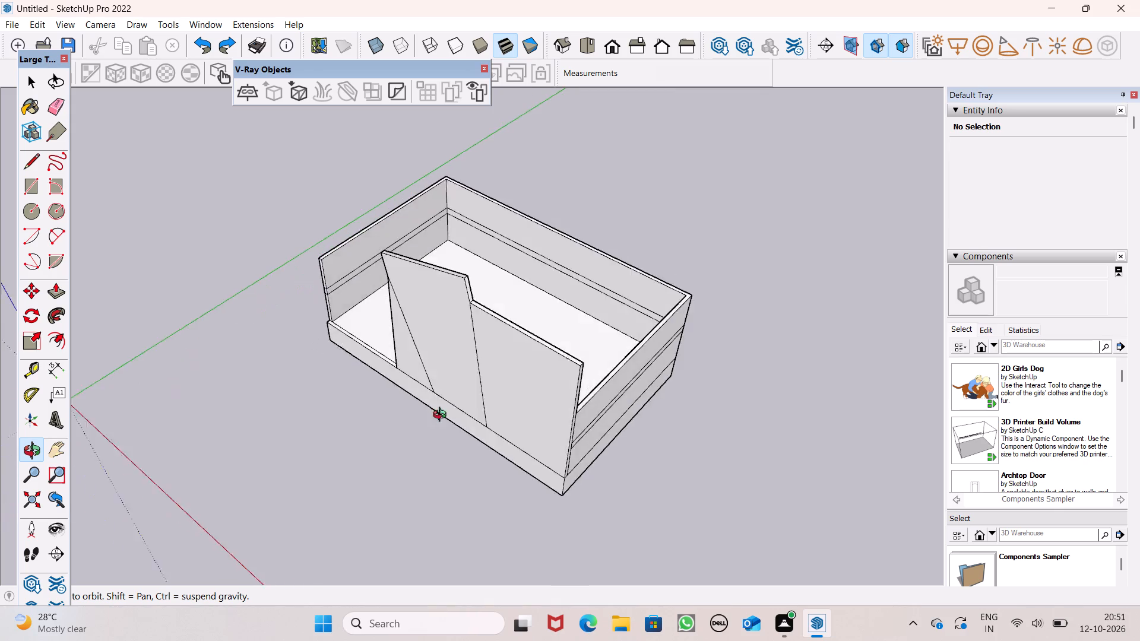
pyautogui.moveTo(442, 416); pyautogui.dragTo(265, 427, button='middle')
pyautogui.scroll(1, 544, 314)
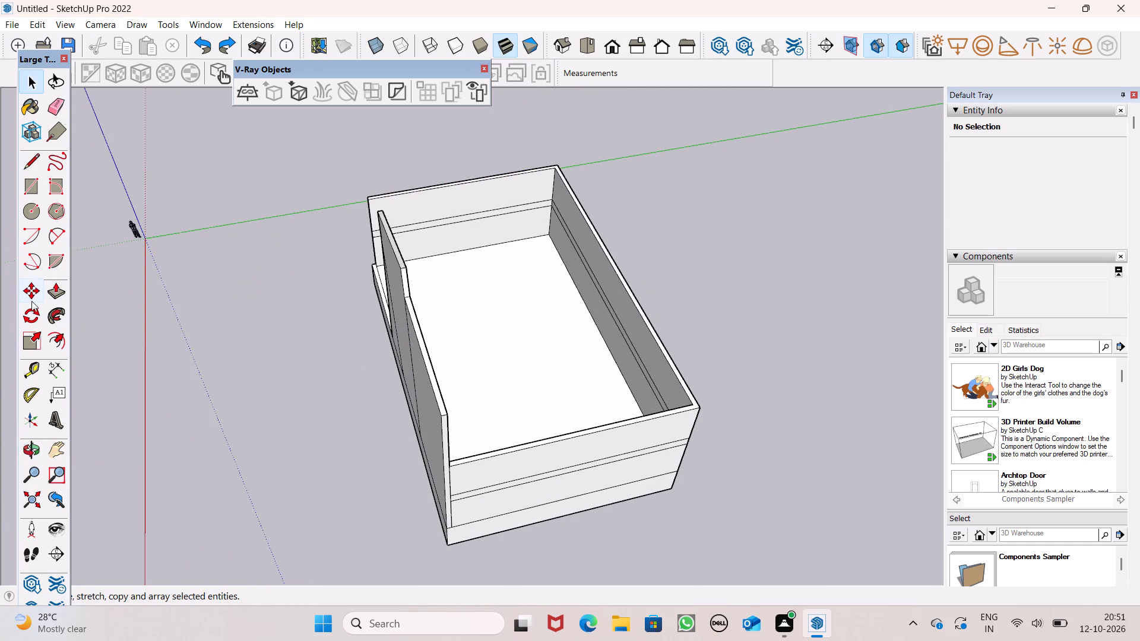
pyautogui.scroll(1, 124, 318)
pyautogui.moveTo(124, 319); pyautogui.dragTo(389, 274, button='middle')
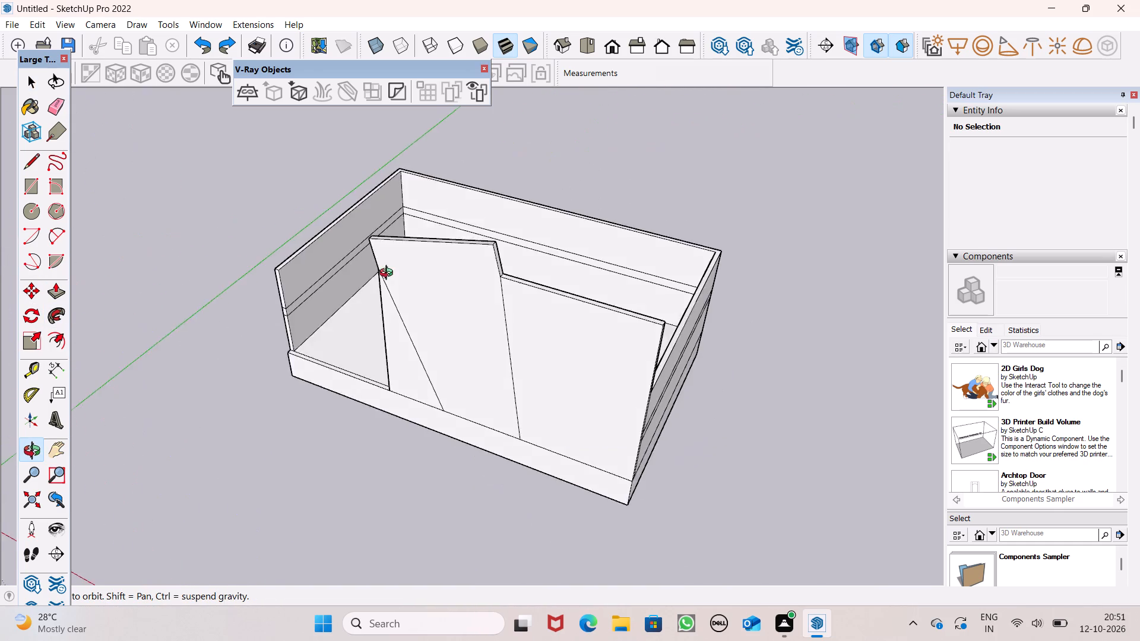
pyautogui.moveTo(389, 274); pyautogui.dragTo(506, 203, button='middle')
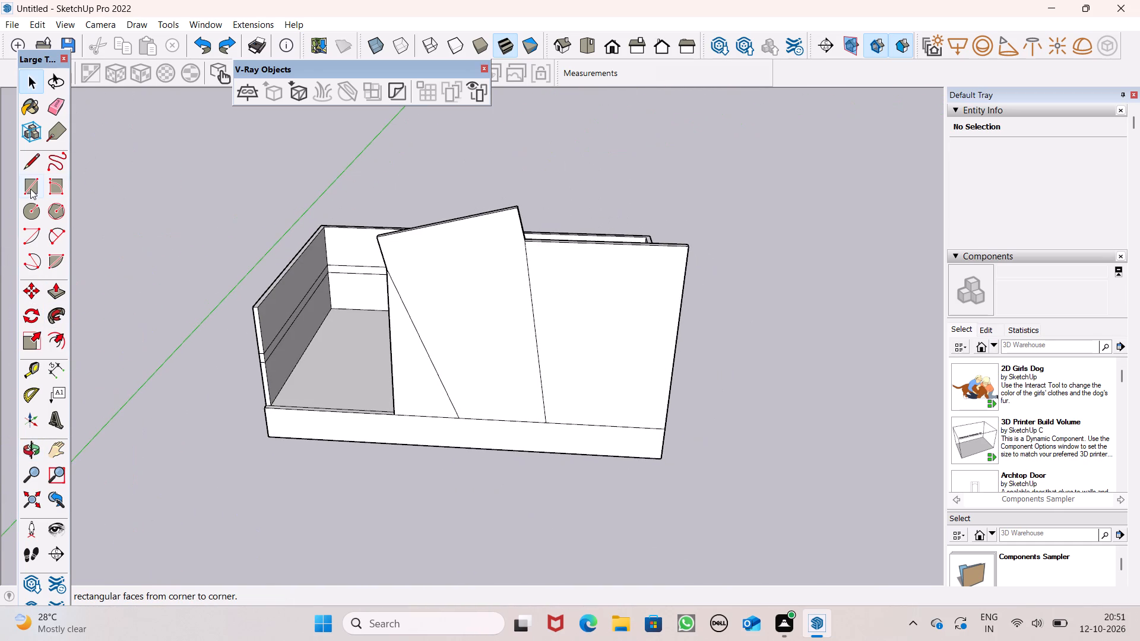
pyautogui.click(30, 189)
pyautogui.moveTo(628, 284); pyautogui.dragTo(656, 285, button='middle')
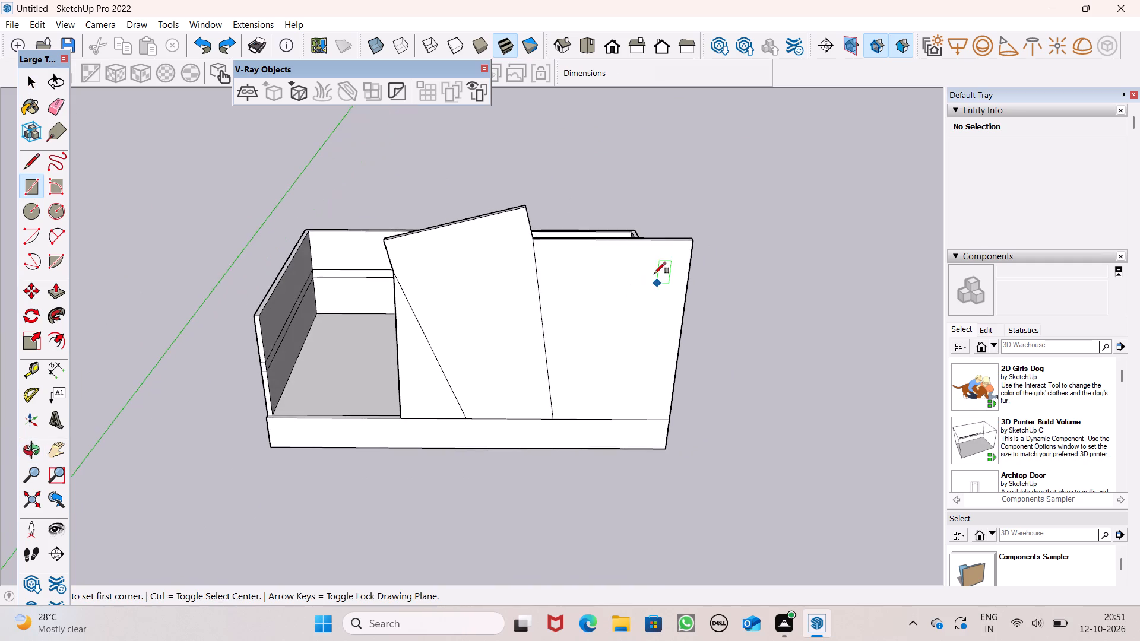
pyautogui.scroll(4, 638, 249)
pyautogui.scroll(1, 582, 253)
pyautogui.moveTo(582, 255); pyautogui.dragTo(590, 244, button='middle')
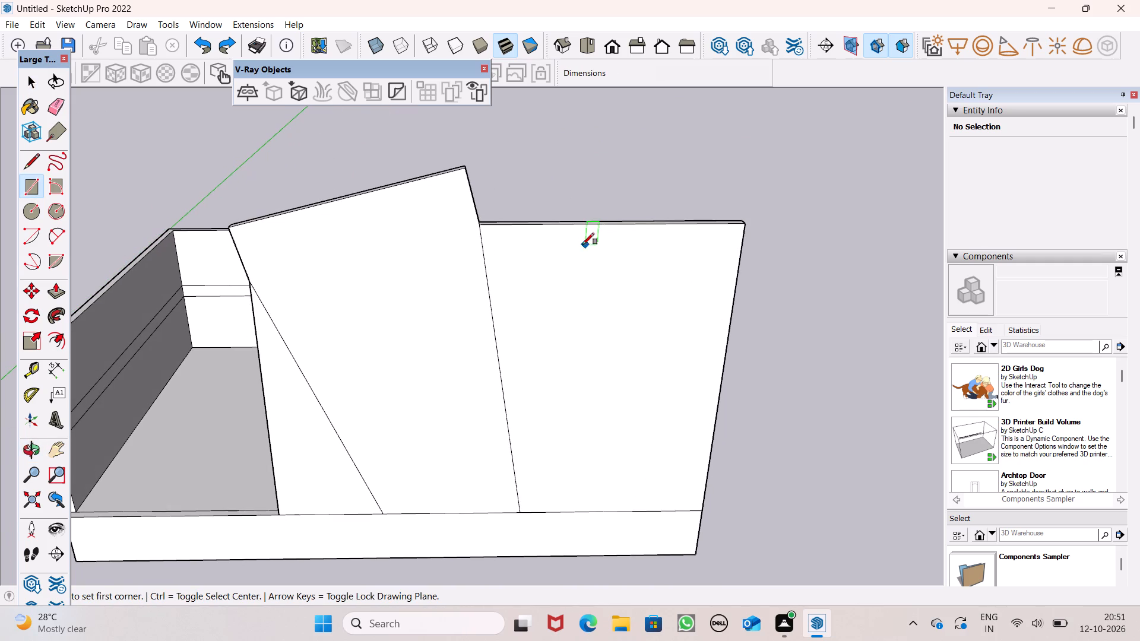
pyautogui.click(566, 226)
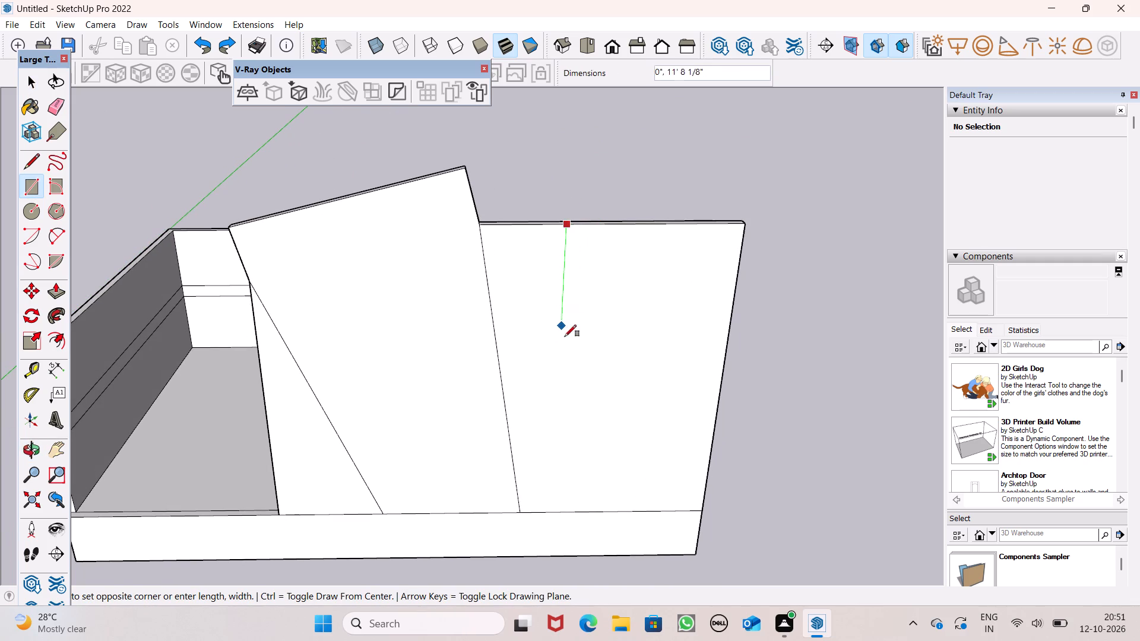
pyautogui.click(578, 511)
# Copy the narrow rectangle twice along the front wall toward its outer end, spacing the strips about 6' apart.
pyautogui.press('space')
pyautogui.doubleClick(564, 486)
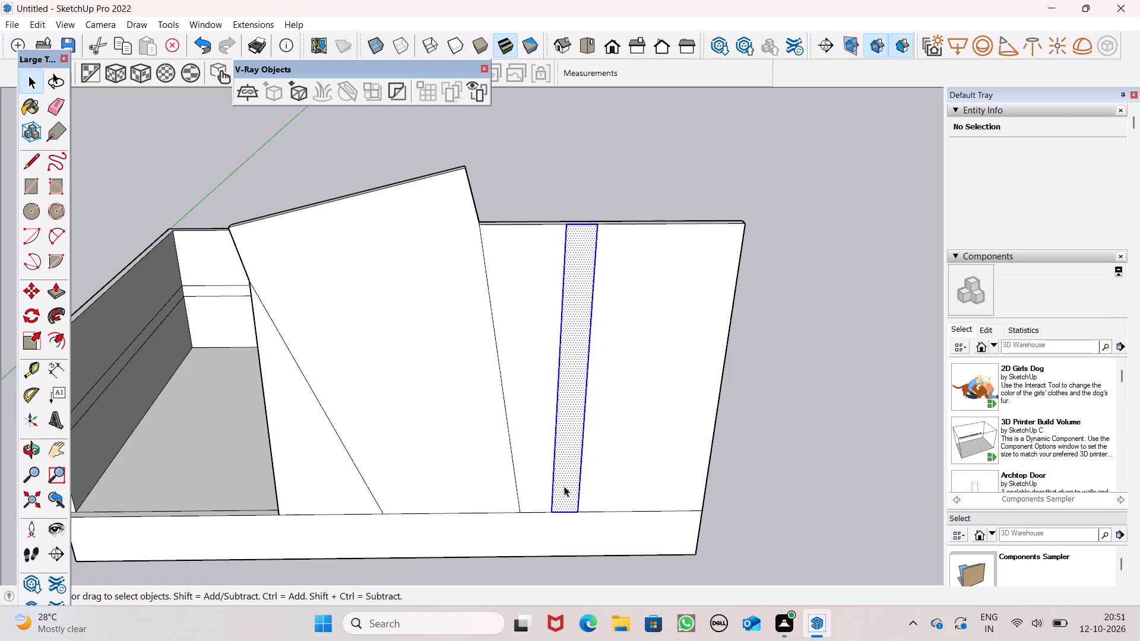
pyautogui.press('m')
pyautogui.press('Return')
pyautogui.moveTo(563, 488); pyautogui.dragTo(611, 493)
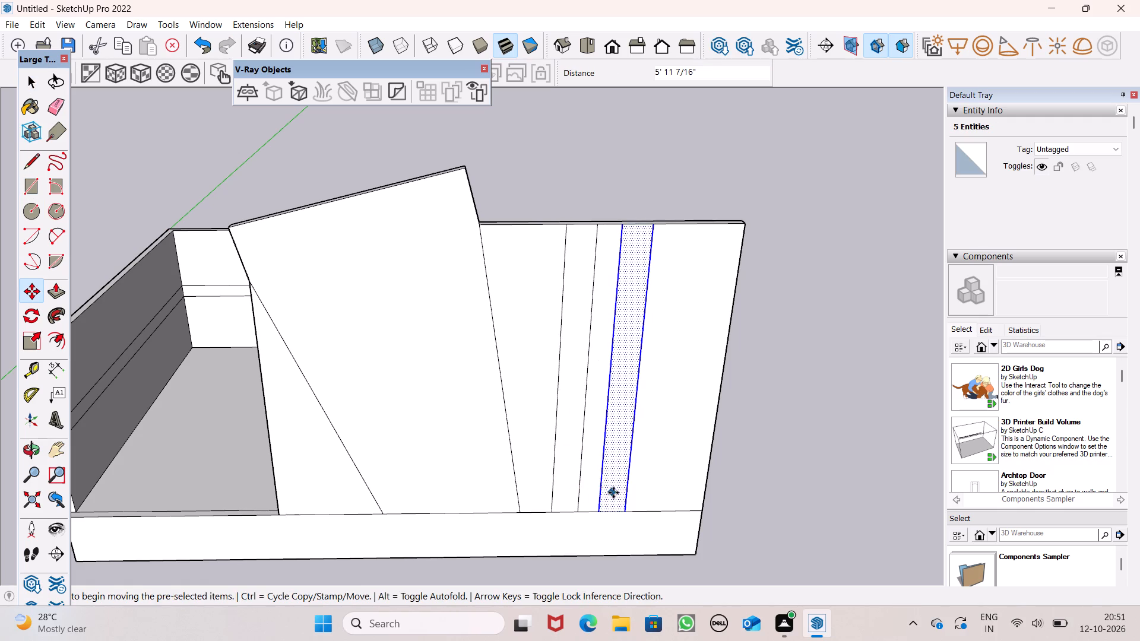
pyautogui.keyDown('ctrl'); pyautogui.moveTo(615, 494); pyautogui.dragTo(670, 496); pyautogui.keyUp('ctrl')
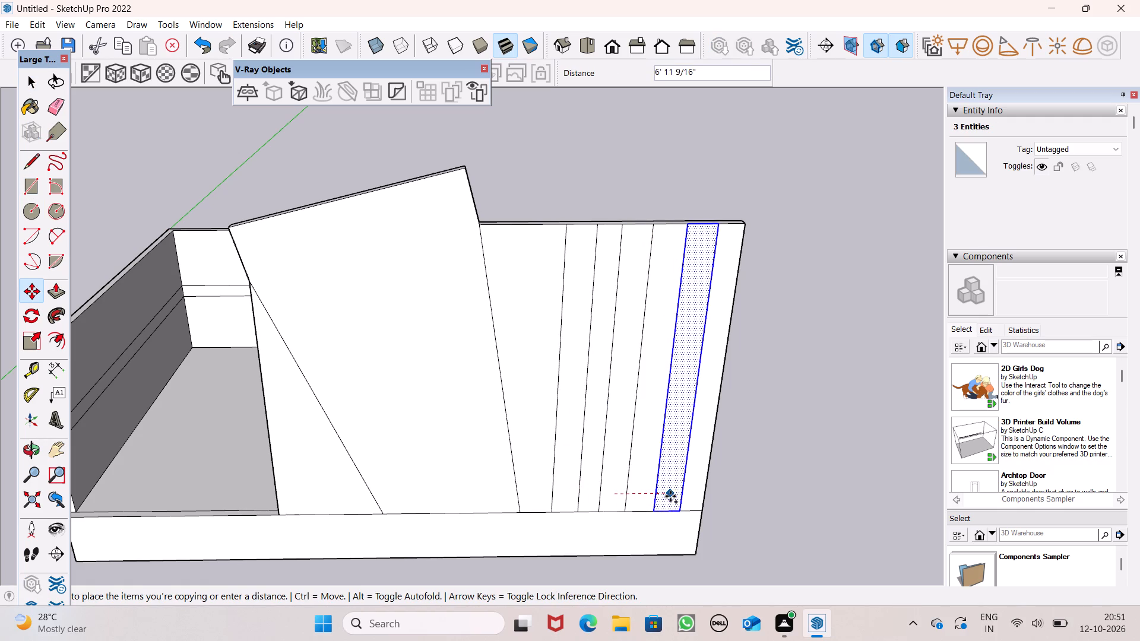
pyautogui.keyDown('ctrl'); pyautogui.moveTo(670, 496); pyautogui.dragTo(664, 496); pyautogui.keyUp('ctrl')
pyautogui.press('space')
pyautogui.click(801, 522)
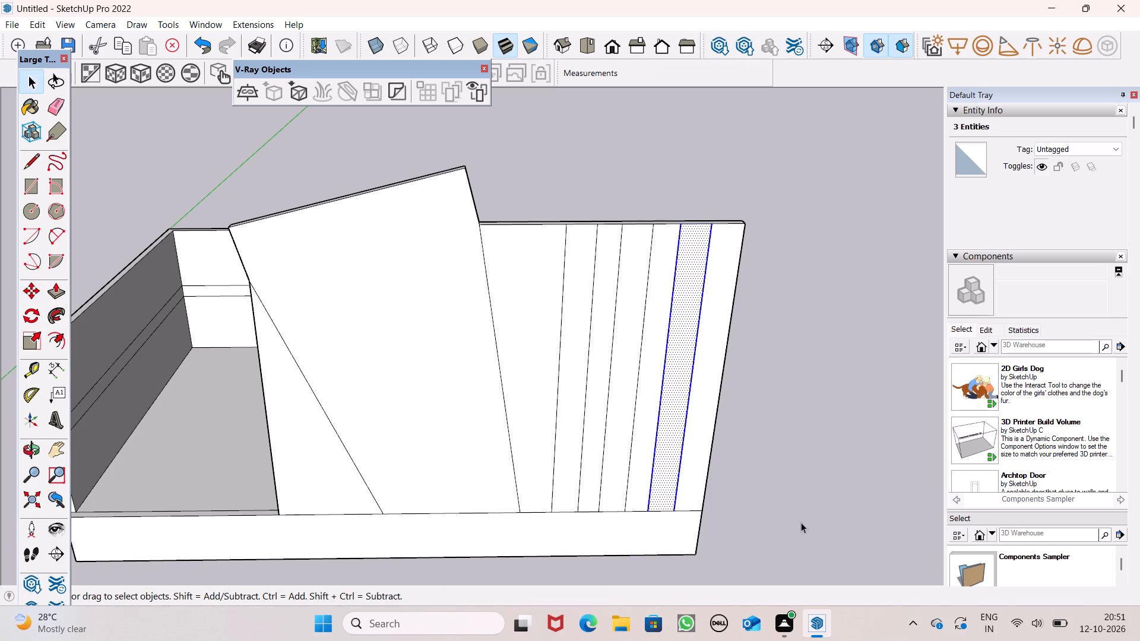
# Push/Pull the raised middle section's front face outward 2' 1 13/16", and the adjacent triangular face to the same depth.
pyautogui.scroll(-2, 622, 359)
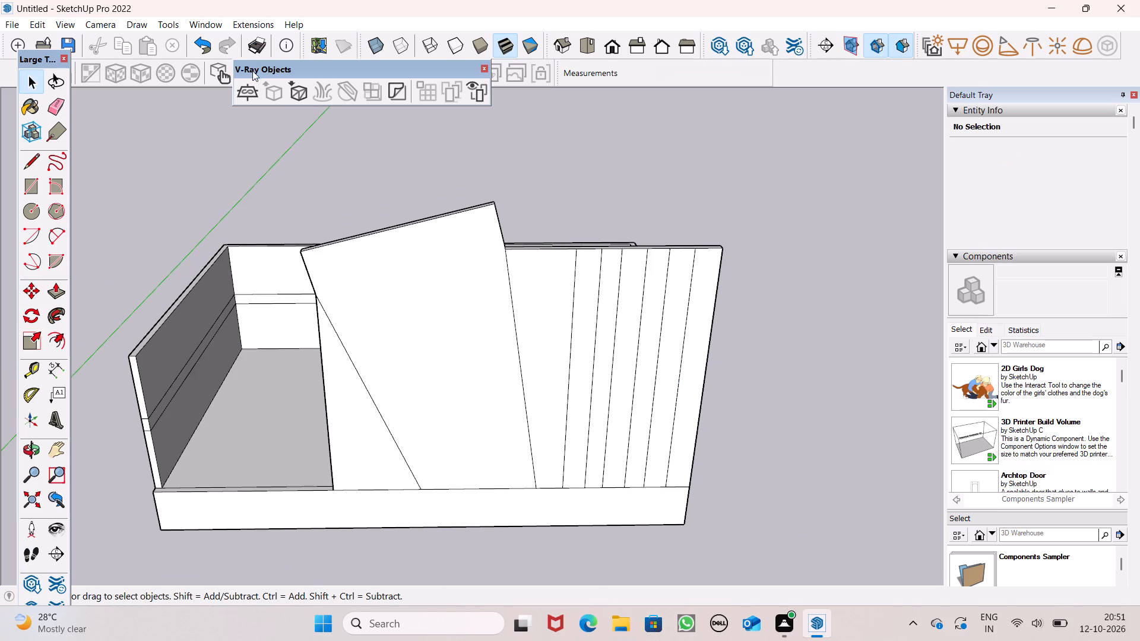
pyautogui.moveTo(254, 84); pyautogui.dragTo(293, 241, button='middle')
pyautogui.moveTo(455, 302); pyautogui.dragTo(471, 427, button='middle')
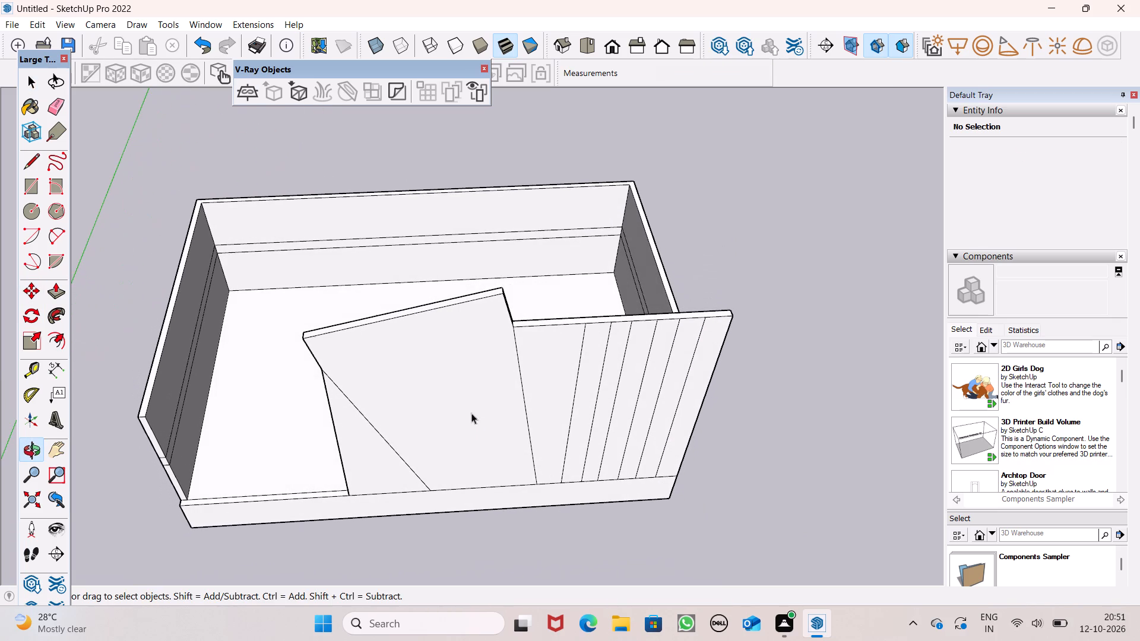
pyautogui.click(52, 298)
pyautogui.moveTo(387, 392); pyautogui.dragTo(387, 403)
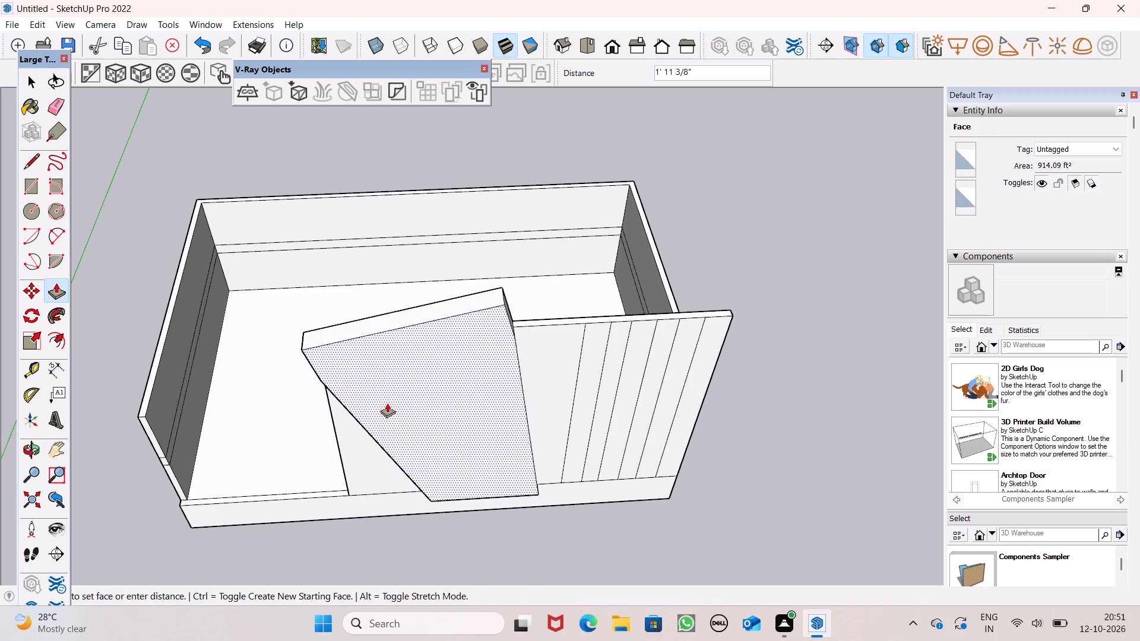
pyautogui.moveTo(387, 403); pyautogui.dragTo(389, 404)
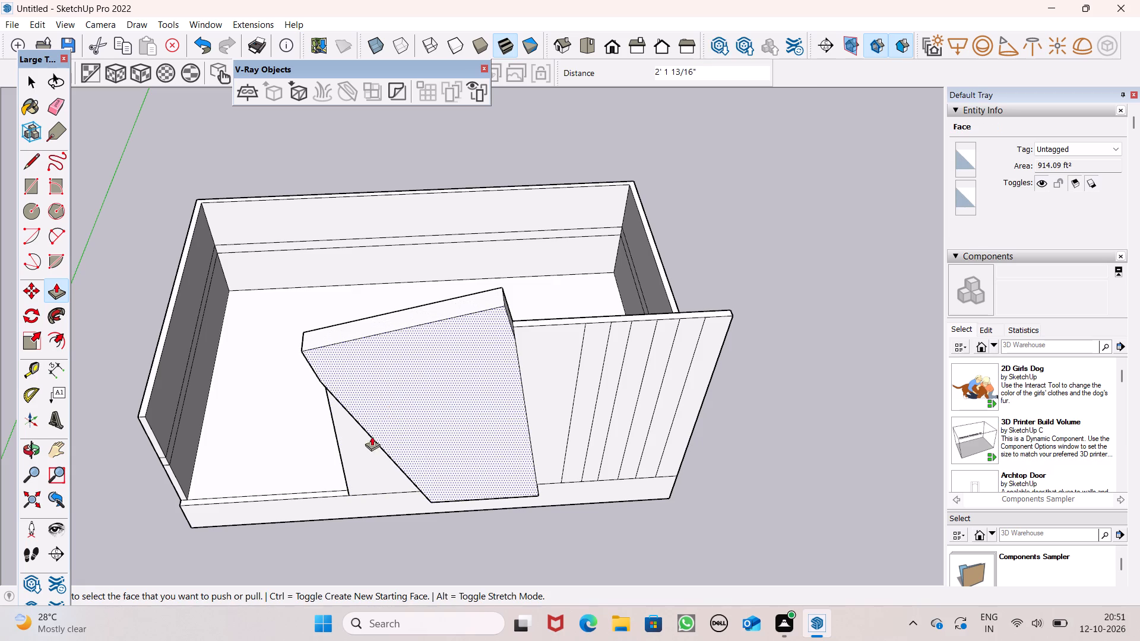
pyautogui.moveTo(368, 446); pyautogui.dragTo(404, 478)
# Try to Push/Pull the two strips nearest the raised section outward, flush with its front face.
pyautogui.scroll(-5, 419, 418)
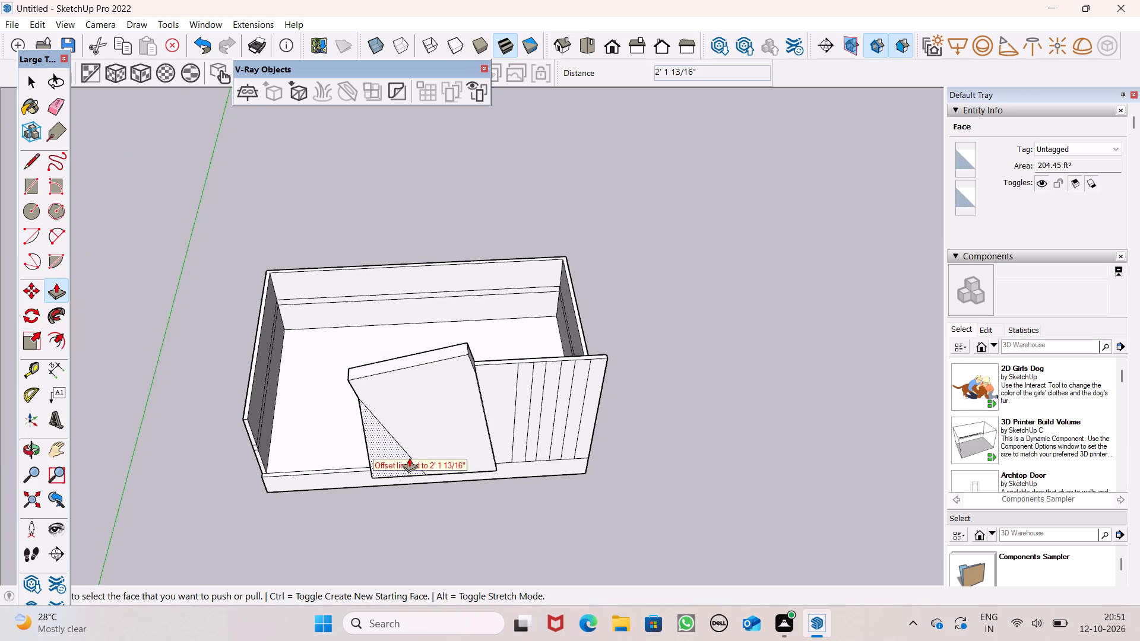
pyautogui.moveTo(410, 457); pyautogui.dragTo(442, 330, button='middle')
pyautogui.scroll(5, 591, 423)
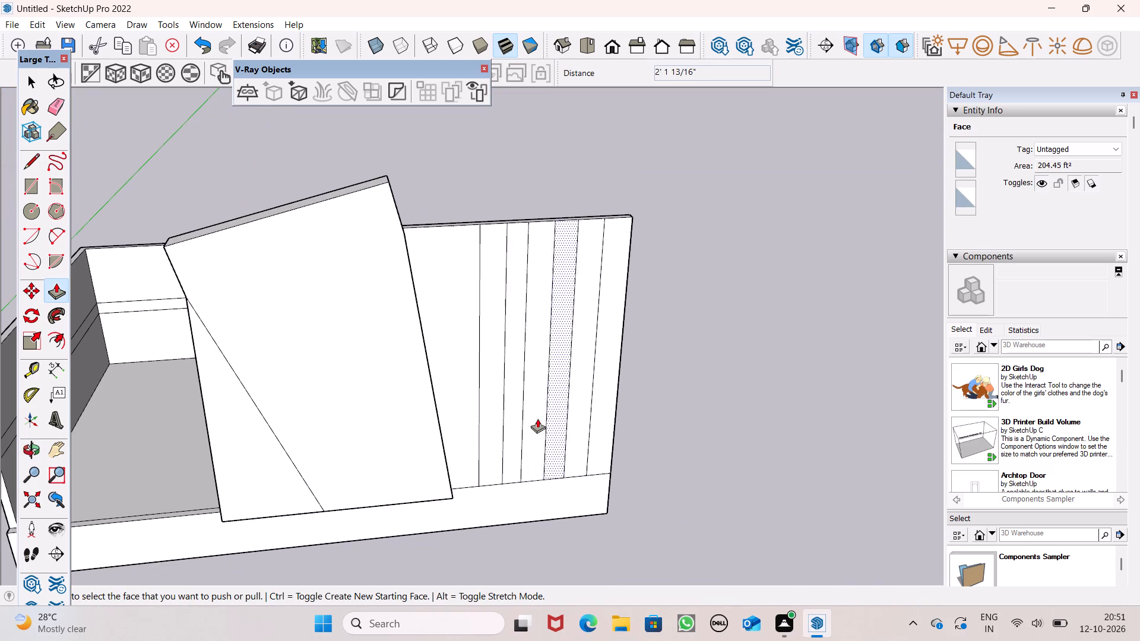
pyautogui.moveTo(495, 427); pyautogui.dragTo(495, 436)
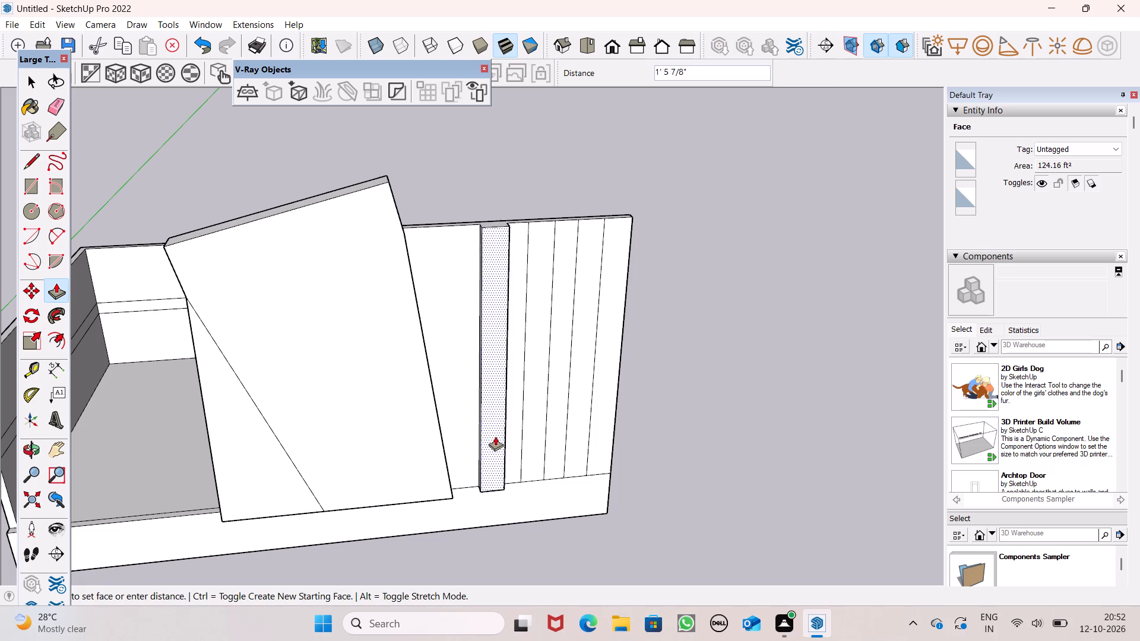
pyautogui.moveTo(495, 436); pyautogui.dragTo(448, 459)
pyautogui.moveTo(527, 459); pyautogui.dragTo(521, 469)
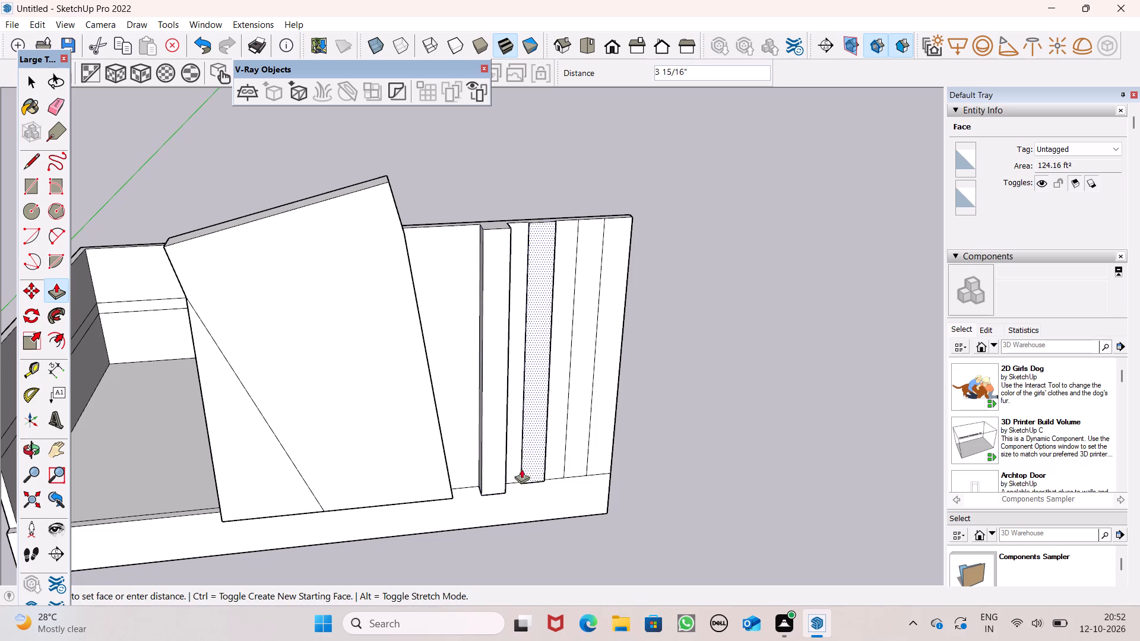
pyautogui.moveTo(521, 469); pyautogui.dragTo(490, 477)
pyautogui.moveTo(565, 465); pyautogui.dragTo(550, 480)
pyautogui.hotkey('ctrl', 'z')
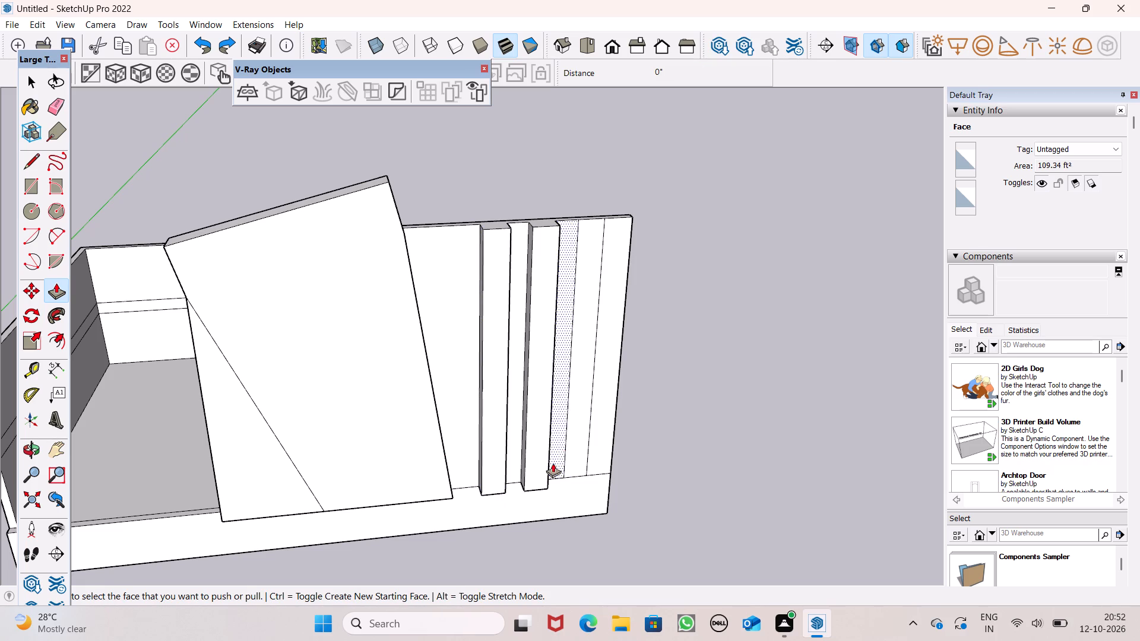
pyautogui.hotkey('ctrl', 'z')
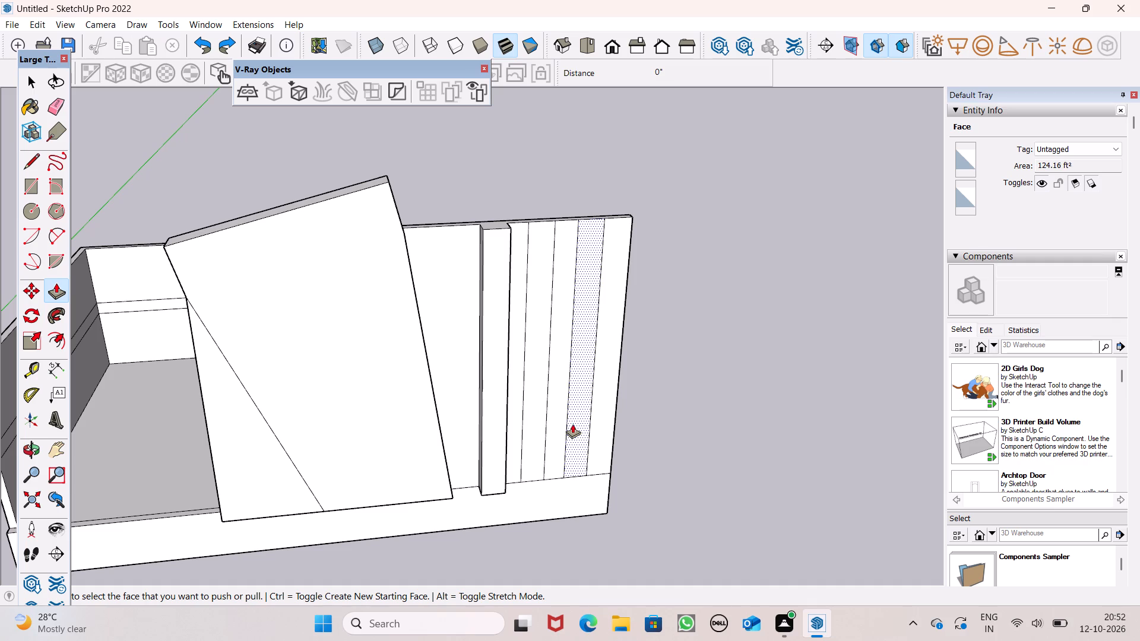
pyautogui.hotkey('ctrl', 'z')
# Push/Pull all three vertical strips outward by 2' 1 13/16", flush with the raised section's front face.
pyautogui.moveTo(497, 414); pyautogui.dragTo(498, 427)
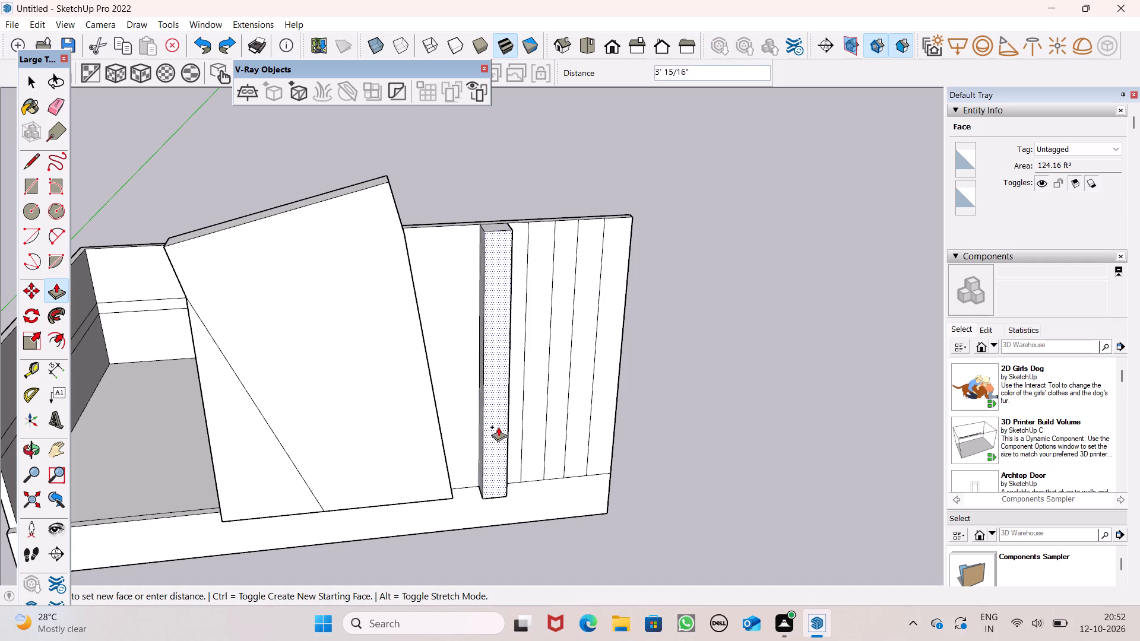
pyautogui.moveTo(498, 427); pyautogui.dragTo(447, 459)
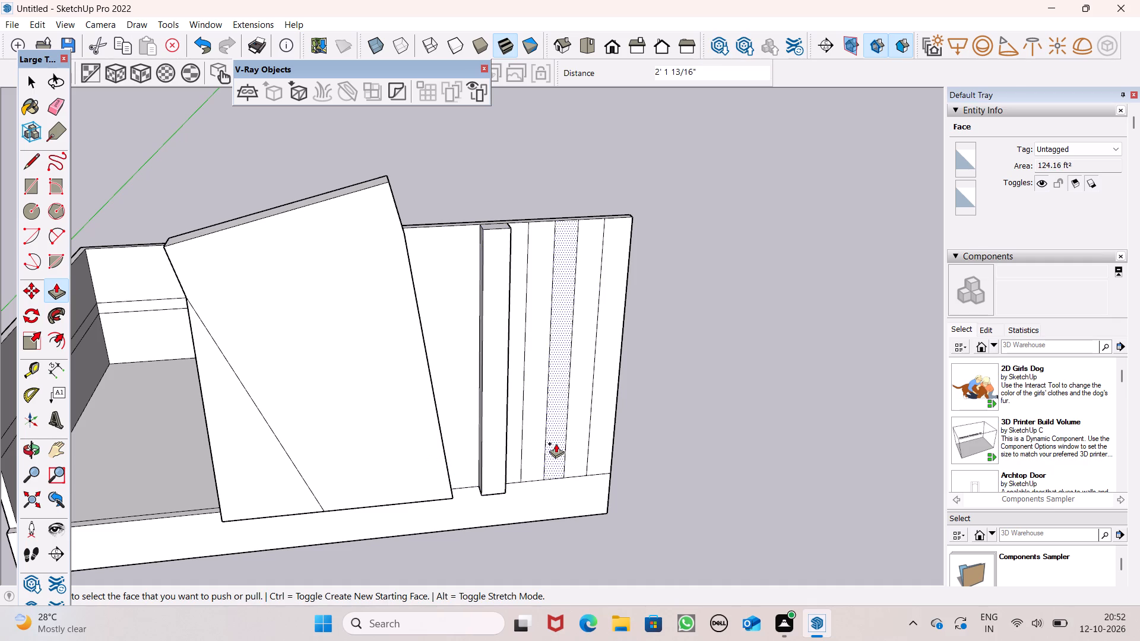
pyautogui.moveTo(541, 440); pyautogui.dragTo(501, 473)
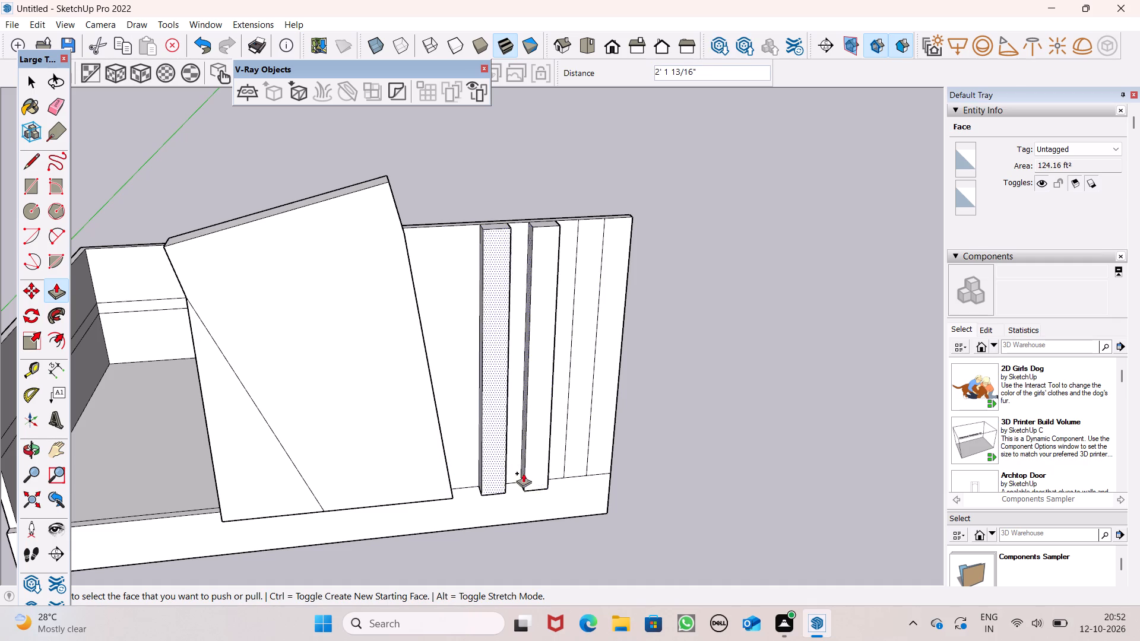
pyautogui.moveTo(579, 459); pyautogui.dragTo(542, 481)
# Examine the projecting strips and the thickened raised section of the front wall from above, the front and the open side.
pyautogui.scroll(-4, 545, 322)
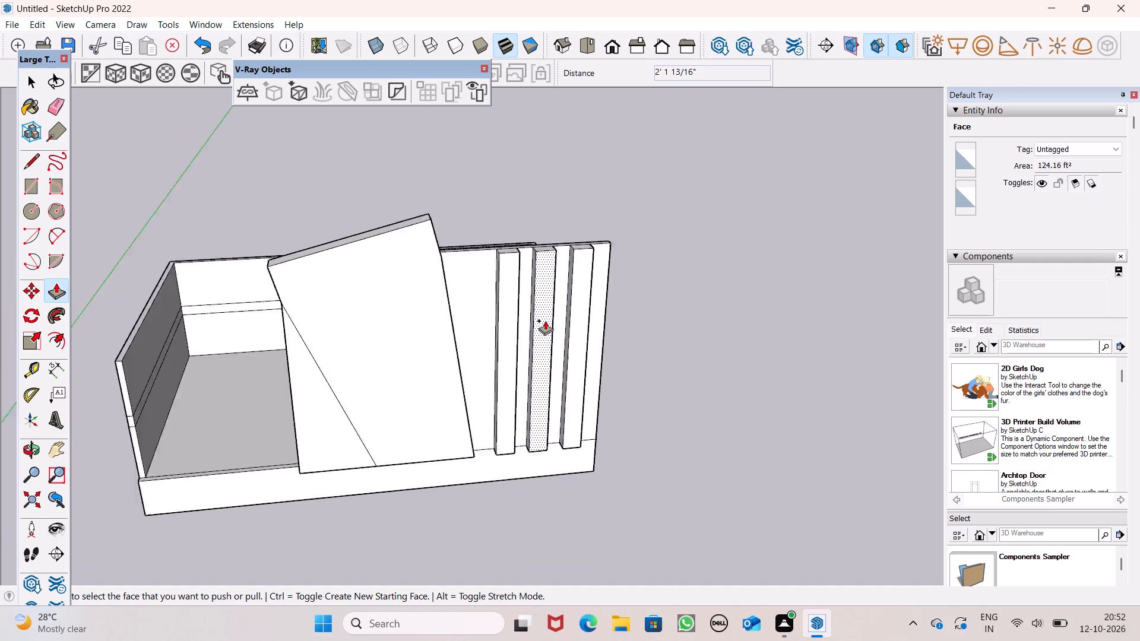
pyautogui.scroll(-1, 545, 320)
pyautogui.moveTo(541, 361); pyautogui.dragTo(503, 489, button='middle')
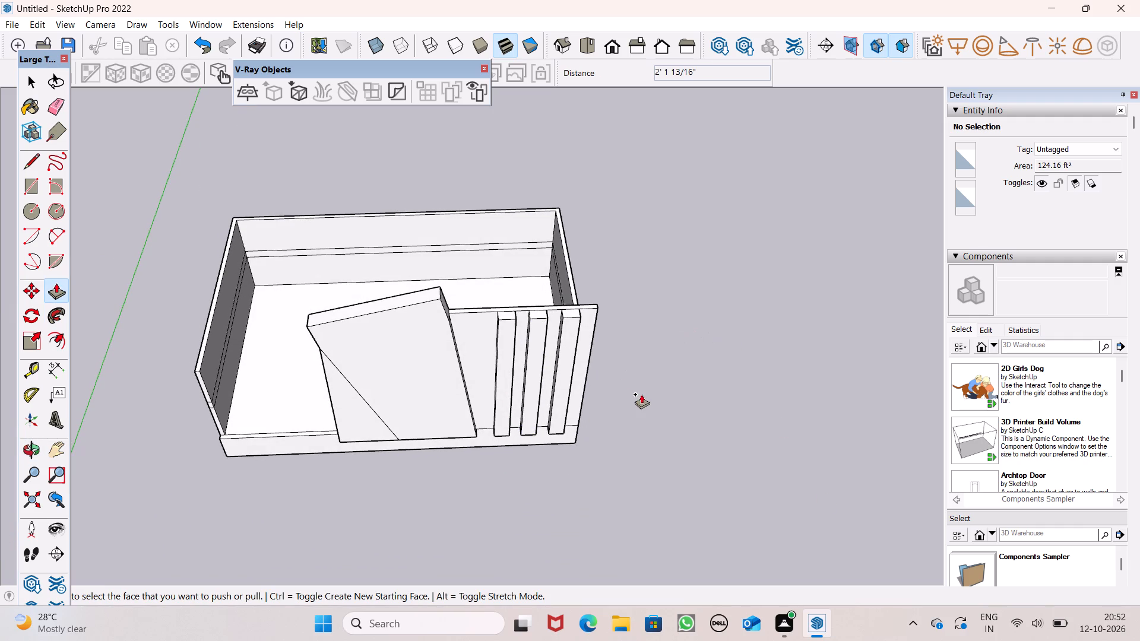
pyautogui.press('space')
pyautogui.moveTo(599, 449); pyautogui.dragTo(425, 363, button='middle')
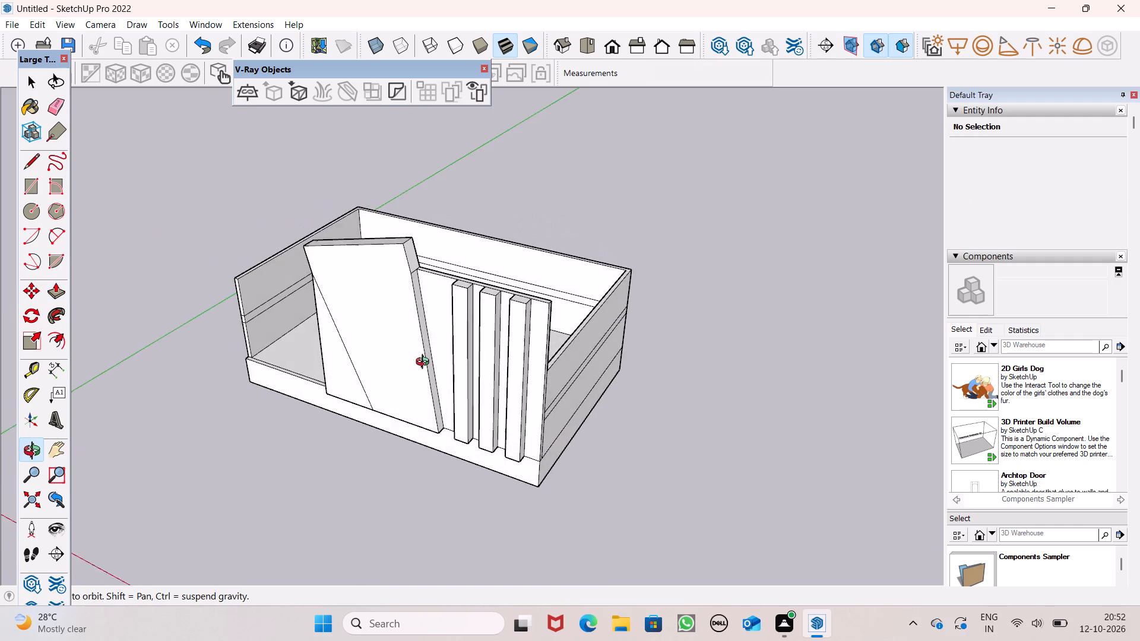
pyautogui.moveTo(425, 363); pyautogui.dragTo(530, 295, button='middle')
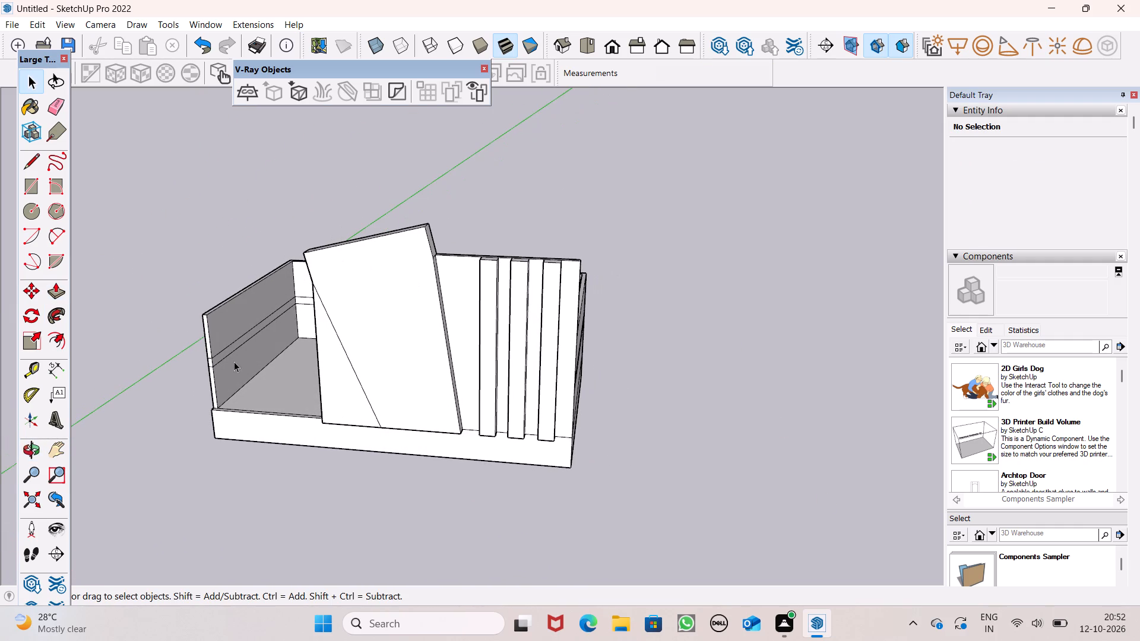
pyautogui.moveTo(303, 361); pyautogui.dragTo(302, 330, button='middle')
pyautogui.scroll(1, 343, 354)
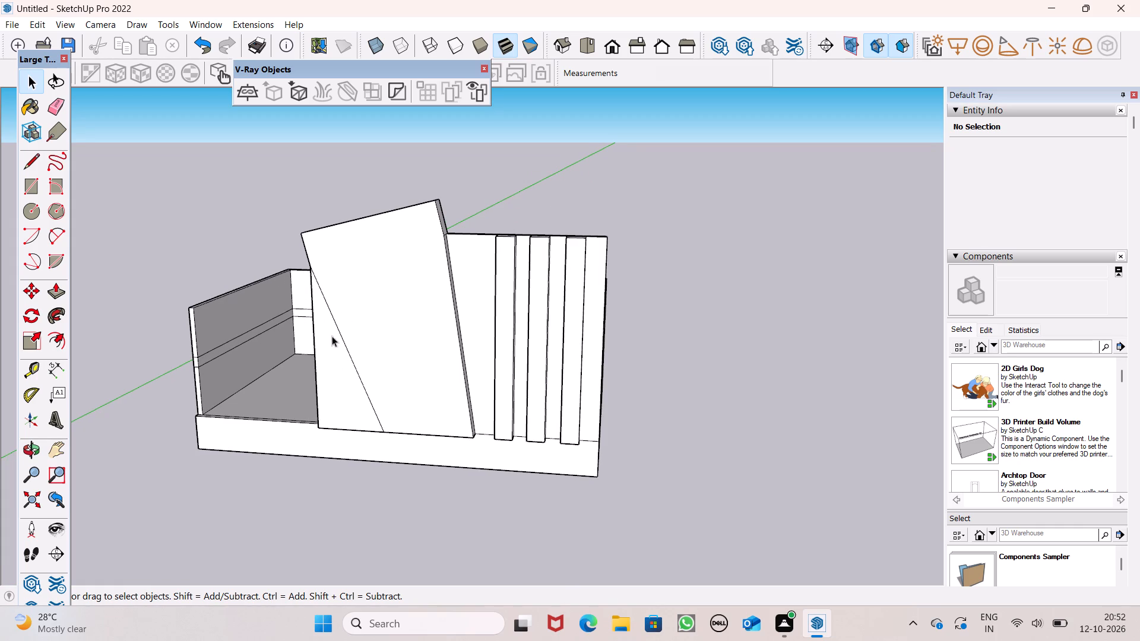
pyautogui.click(33, 157)
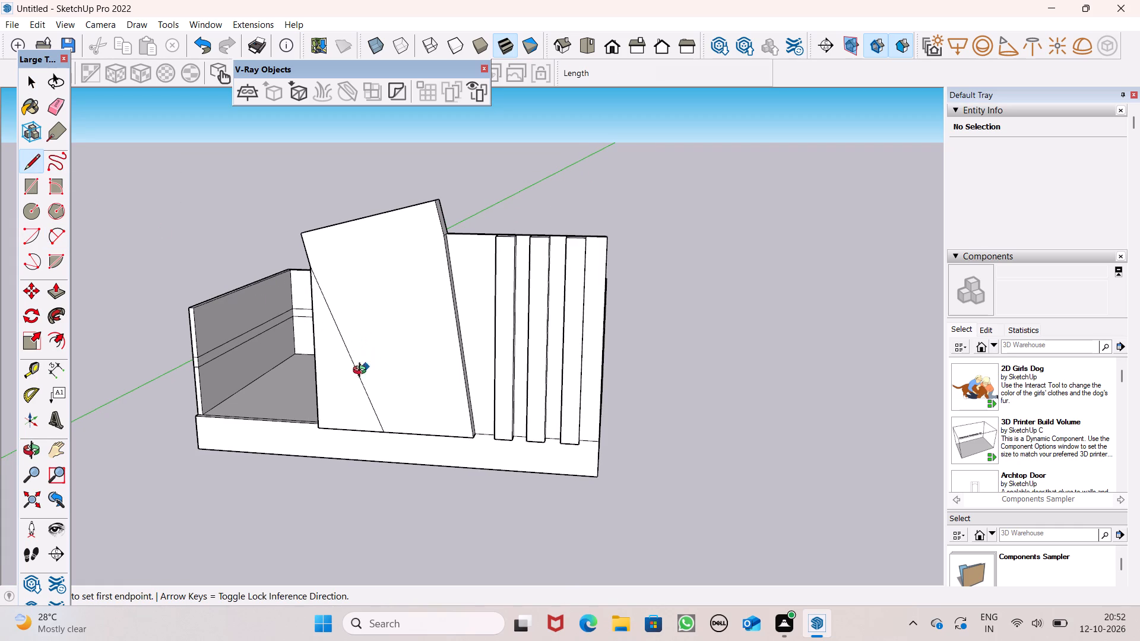
pyautogui.moveTo(362, 371); pyautogui.dragTo(780, 307, button='middle')
pyautogui.scroll(1, 575, 342)
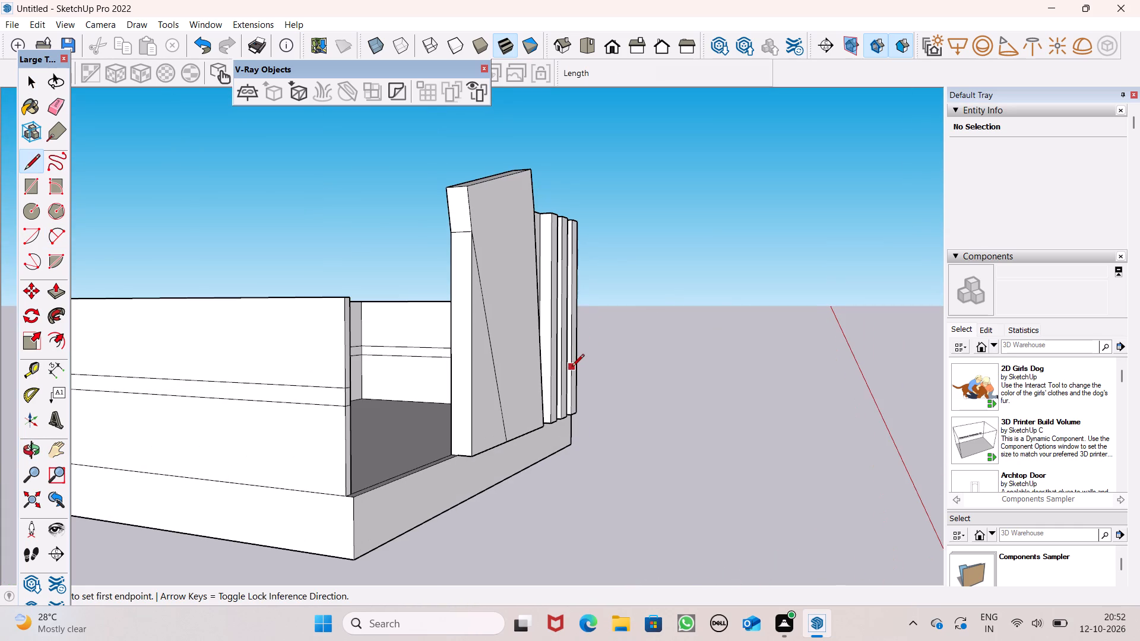
# Undo the strips, the middle section's Push/Pulls and the front wall's thickening, going back to the thin wall with its angular outline.
pyautogui.hotkey('ctrl', 'z')
pyautogui.keyDown('ctrl'); pyautogui.scroll(2, 568, 368); pyautogui.keyUp('ctrl')
pyautogui.hotkey('ctrl', 'z')
pyautogui.hotkey('ctrl', 'z')
pyautogui.hotkey('ctrl', 'z')
pyautogui.hotkey('ctrl', 'z')
pyautogui.hotkey('ctrl', 'z')
pyautogui.hotkey('ctrl', 'z')
pyautogui.hotkey('ctrl', 'z')
pyautogui.hotkey('ctrl', 'z')
pyautogui.hotkey('ctrl', 'z')
pyautogui.hotkey('ctrl', 'z')
pyautogui.hotkey('ctrl', 'z')
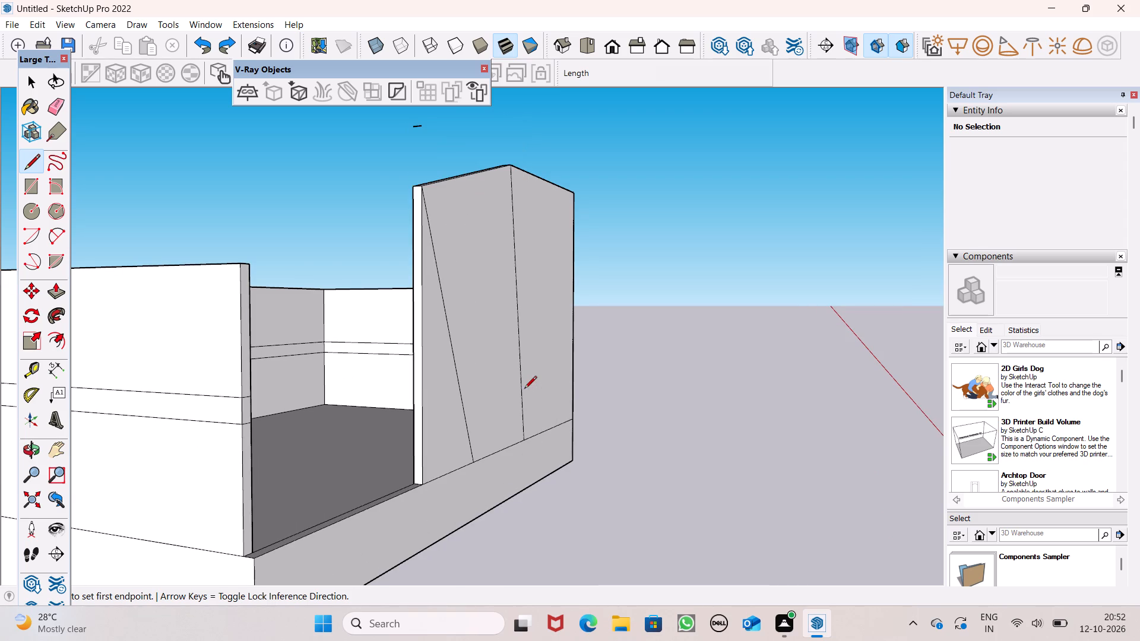
pyautogui.hotkey('ctrl', 'z')
pyautogui.hotkey('ctrl', 'z')
pyautogui.hotkey('ctrl', 'z')
pyautogui.press('z')
pyautogui.hotkey('ctrl', 'z')
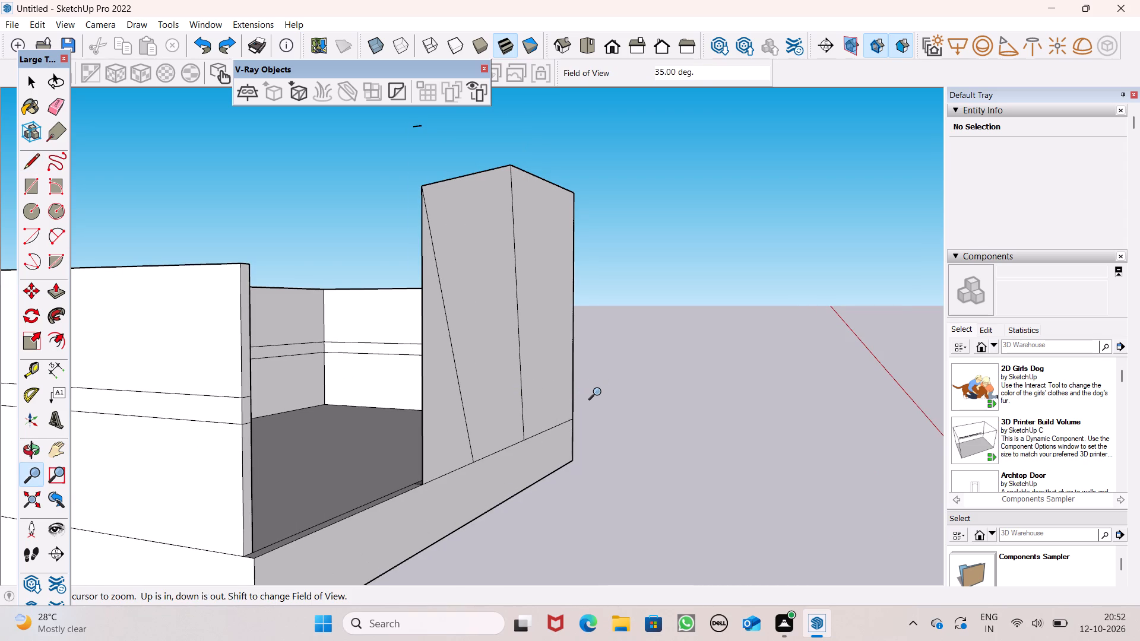
# Undo the angular front wall and the upper wall levels, going back to single-level walls around three sides of the raised base.
pyautogui.hotkey('ctrl', 'z')
pyautogui.press('z')
pyautogui.press('z')
pyautogui.hotkey('ctrl', 'z')
pyautogui.hotkey('ctrl', 'z')
pyautogui.hotkey('ctrl', 'z')
pyautogui.hotkey('ctrl', 'z')
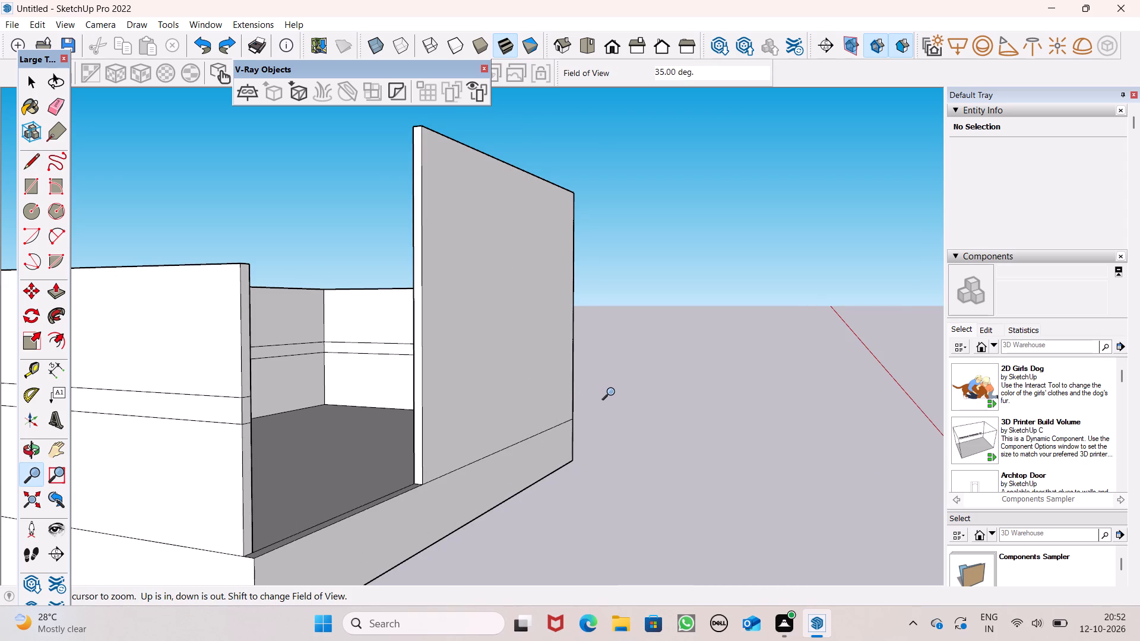
pyautogui.hotkey('ctrl', 'z')
pyautogui.scroll(1, 620, 386)
pyautogui.hotkey('ctrl', 'z')
pyautogui.hotkey('ctrl', 'z')
pyautogui.hotkey('ctrl', 'z')
pyautogui.hotkey('ctrl', 'z')
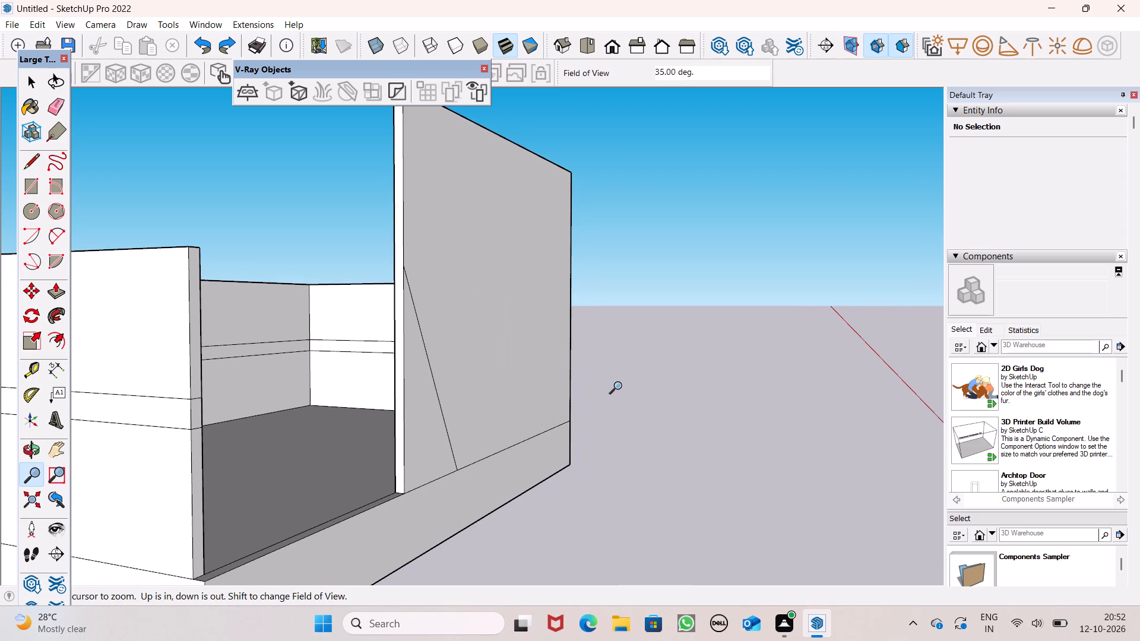
pyautogui.hotkey('ctrl', 'z')
pyautogui.hotkey('ctrl', 'z')
pyautogui.hotkey('ctrl', 'z')
pyautogui.hotkey('ctrl', 'z')
pyautogui.hotkey('ctrl', 'z')
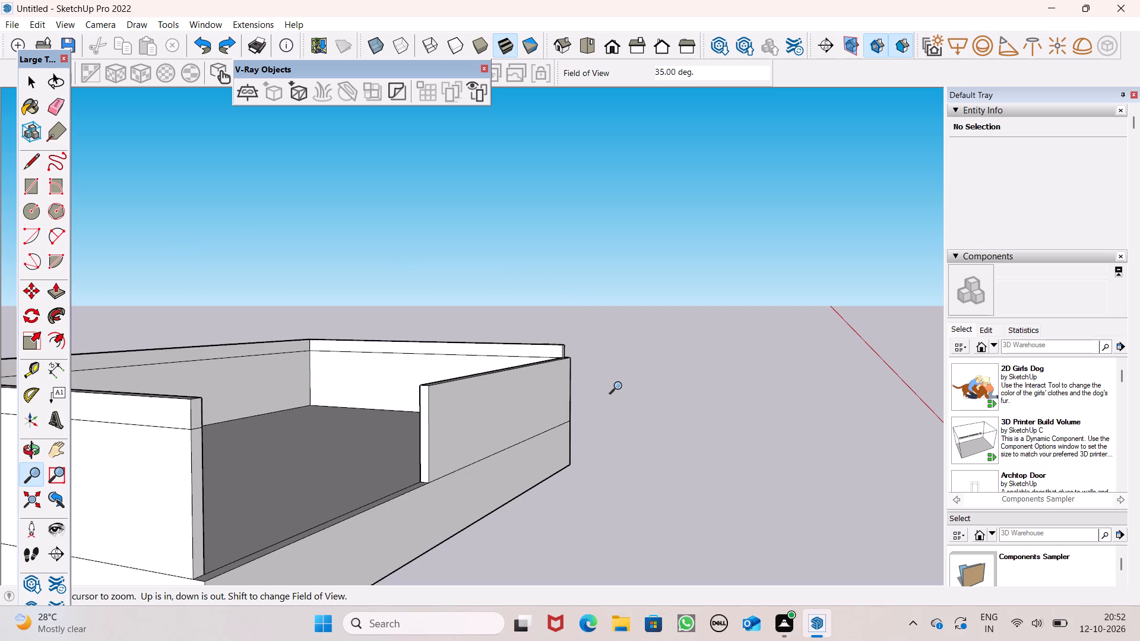
pyautogui.hotkey('ctrl', 'z')
pyautogui.hotkey('ctrl', 'z')
pyautogui.hotkey('ctrl', 'z')
# Push/Pull the continuous top face of the three walls up by 2' as a second band.
pyautogui.scroll(-3, 620, 386)
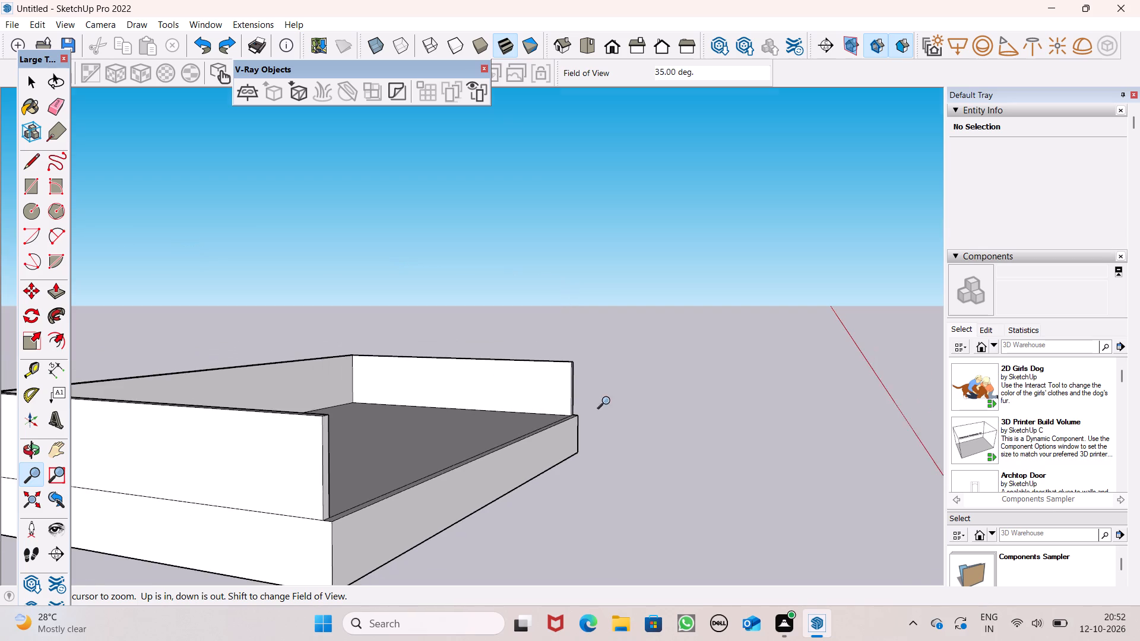
pyautogui.moveTo(604, 402); pyautogui.dragTo(422, 617, button='middle')
pyautogui.scroll(1, 503, 640)
pyautogui.scroll(-6, 435, 436)
pyautogui.moveTo(422, 509); pyautogui.dragTo(317, 564, button='middle')
pyautogui.scroll(3, 239, 443)
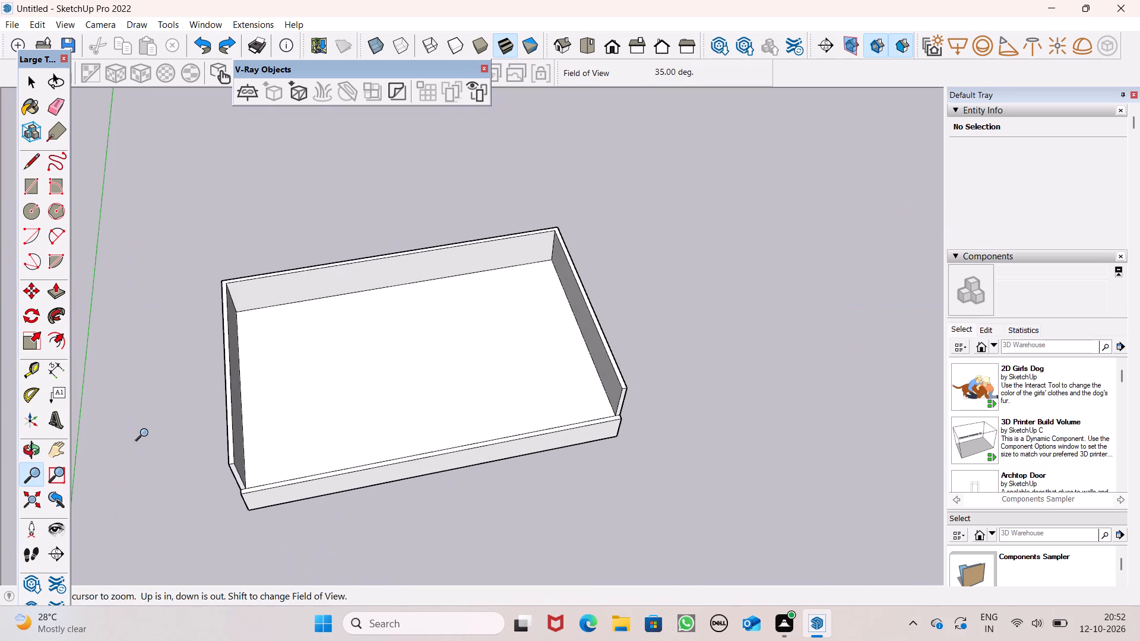
pyautogui.click(59, 297)
pyautogui.scroll(1, 210, 399)
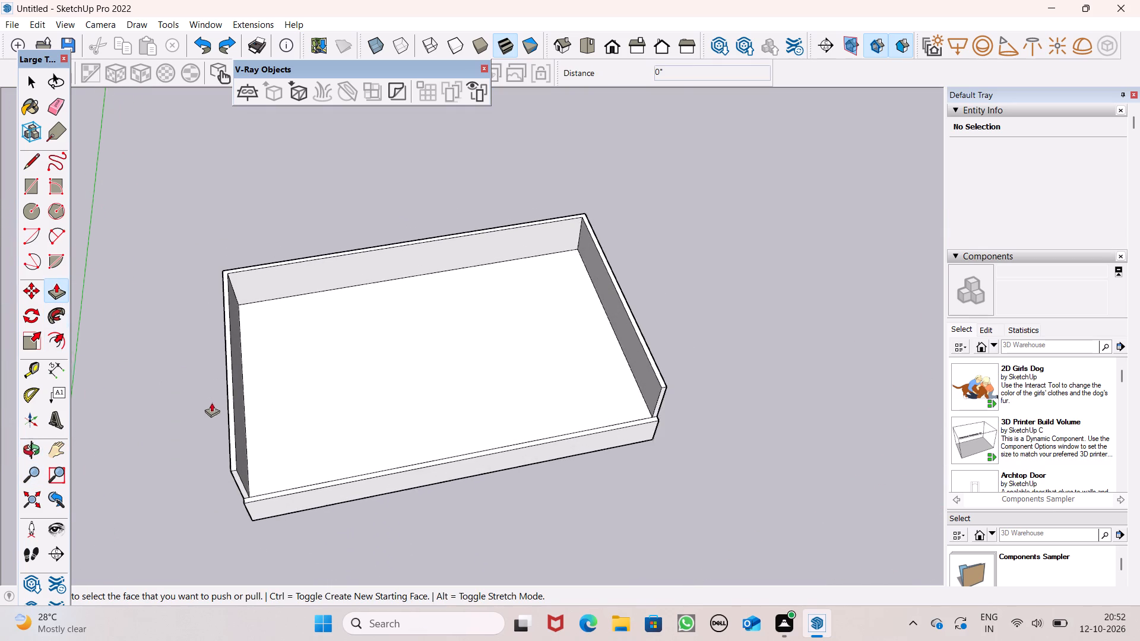
pyautogui.scroll(1, 211, 402)
pyautogui.moveTo(232, 439); pyautogui.dragTo(227, 410)
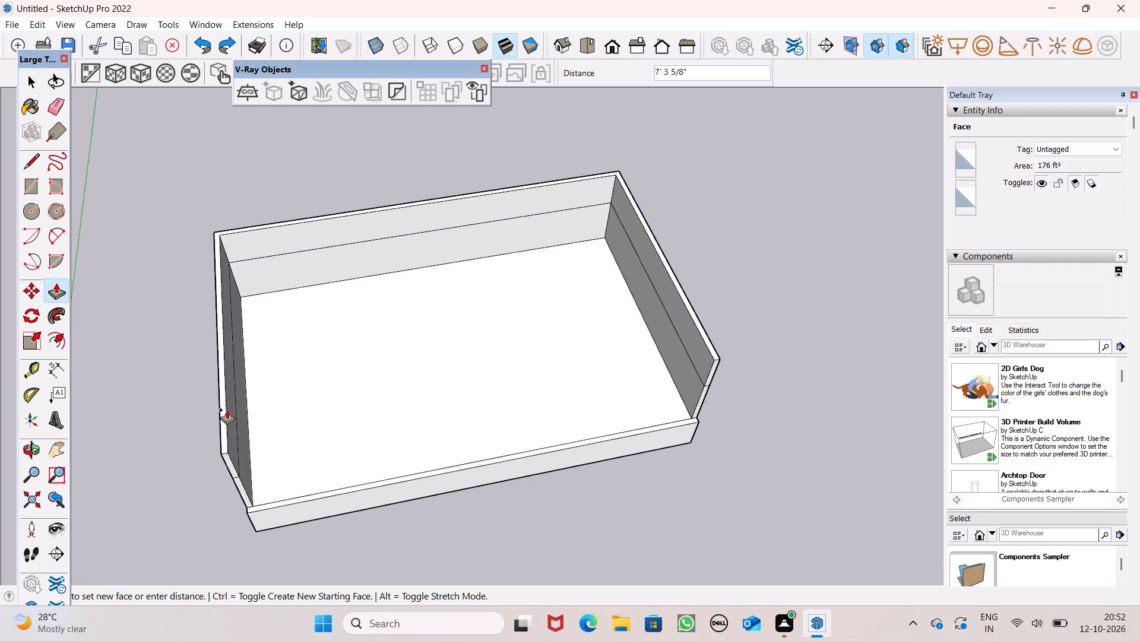
pyautogui.moveTo(227, 410); pyautogui.dragTo(223, 400)
pyautogui.write("2'")
pyautogui.press('Return')
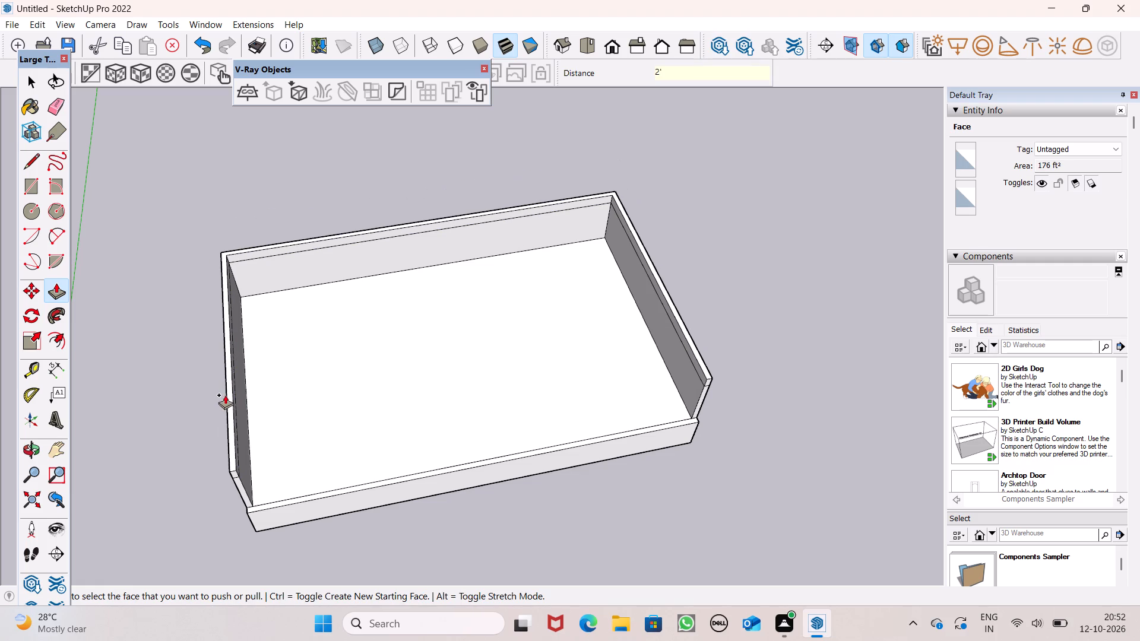
pyautogui.moveTo(236, 440); pyautogui.dragTo(232, 428)
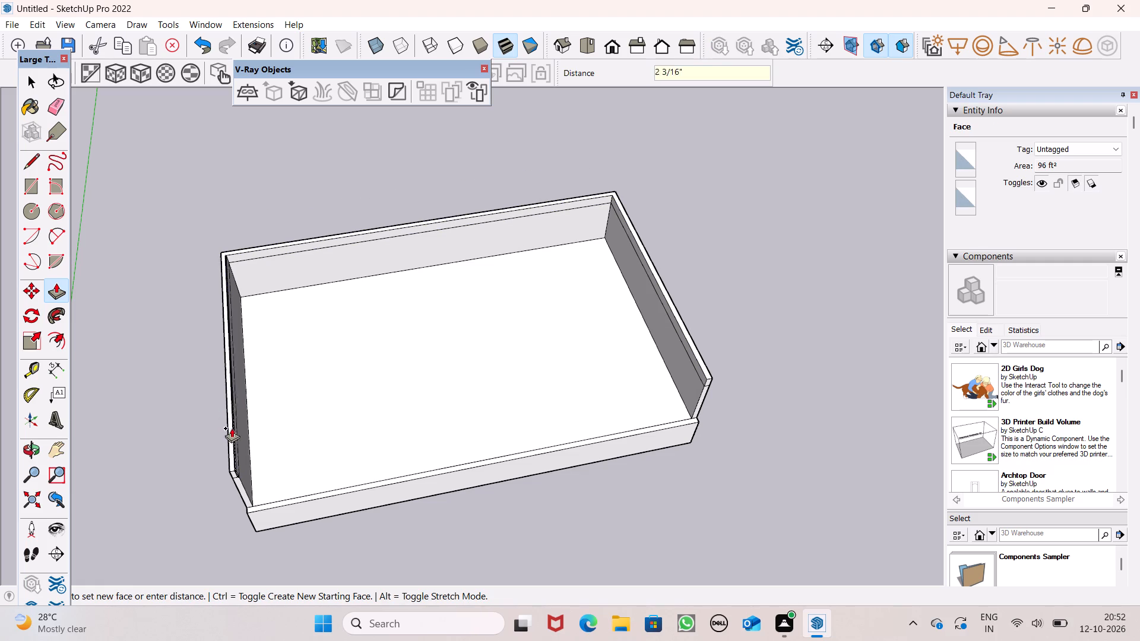
pyautogui.moveTo(232, 428); pyautogui.dragTo(230, 424)
pyautogui.press('space')
# Push/Pull the top face of the left side wall up by 10'.
pyautogui.moveTo(243, 465); pyautogui.dragTo(198, 324, button='middle')
pyautogui.click(47, 290)
pyautogui.scroll(2, 254, 365)
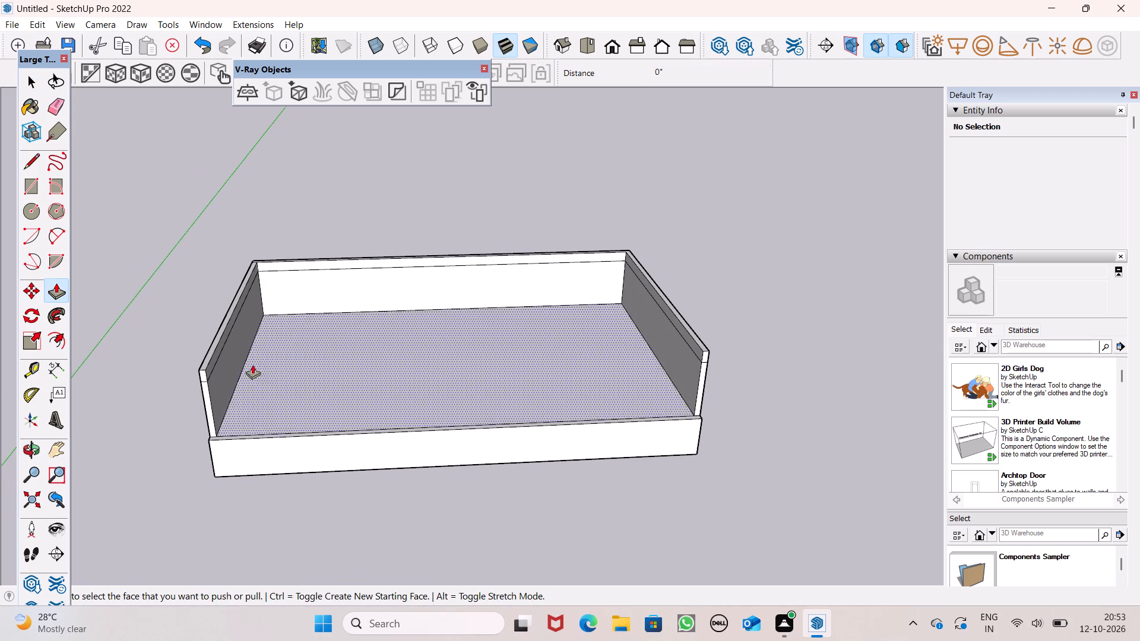
pyautogui.scroll(5, 252, 364)
pyautogui.moveTo(183, 363); pyautogui.dragTo(178, 335)
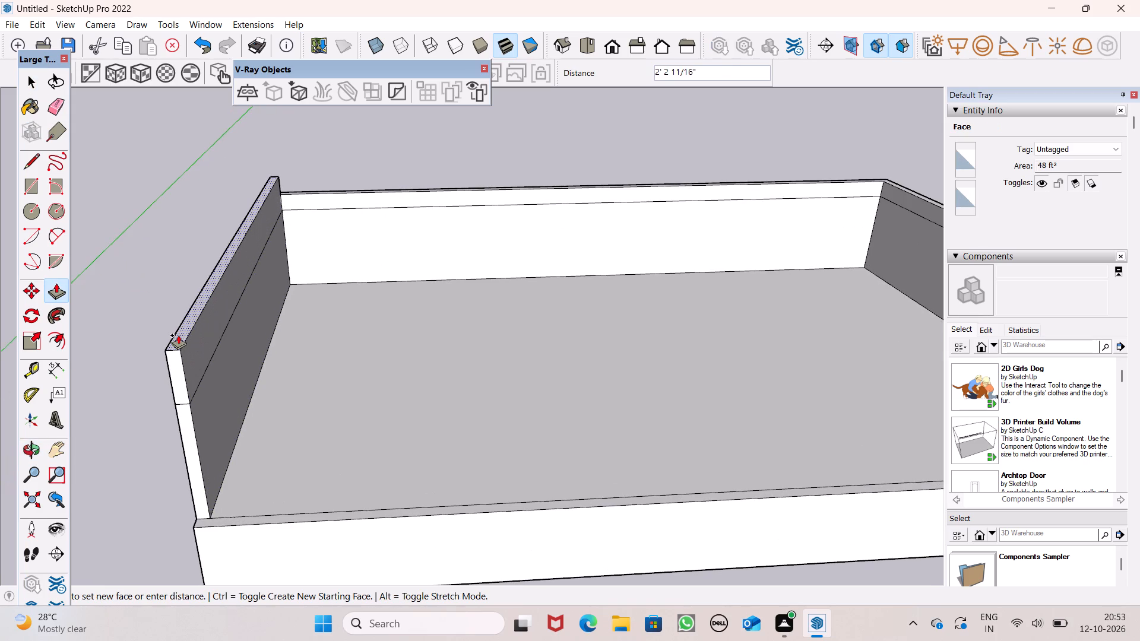
pyautogui.moveTo(178, 335); pyautogui.dragTo(176, 324)
pyautogui.write("10'")
pyautogui.press('Return')
pyautogui.scroll(-7, 176, 364)
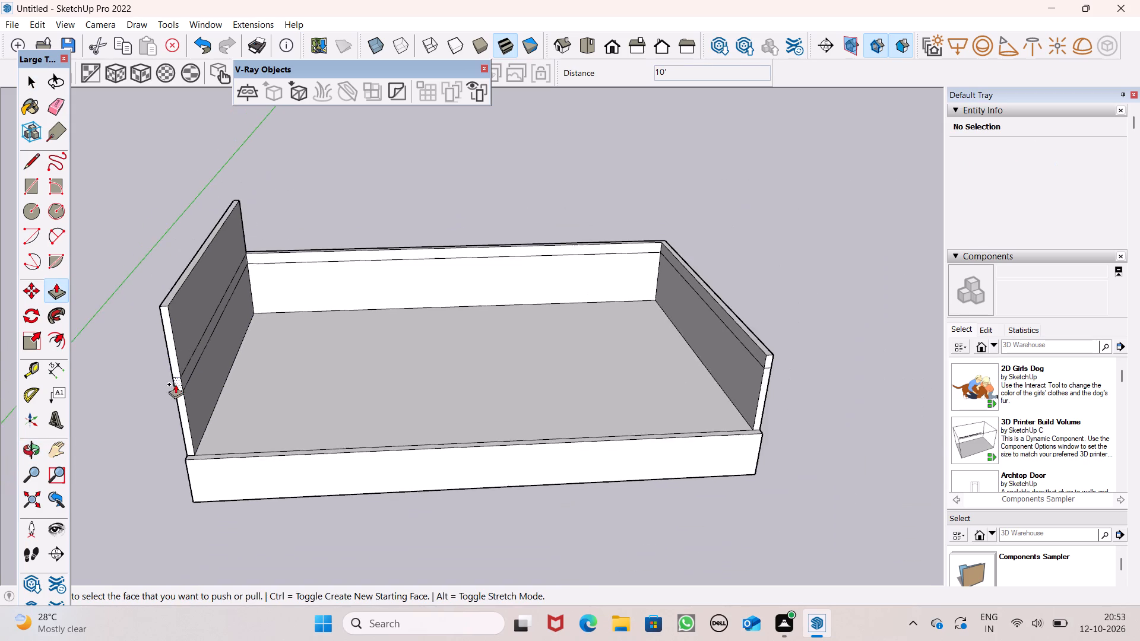
# Push/Pull the top face shared by the back wall and the right side wall up by 10'.
pyautogui.moveTo(245, 382); pyautogui.dragTo(226, 516, button='middle')
pyautogui.scroll(-5, 243, 461)
pyautogui.moveTo(461, 519); pyautogui.dragTo(261, 605, button='middle')
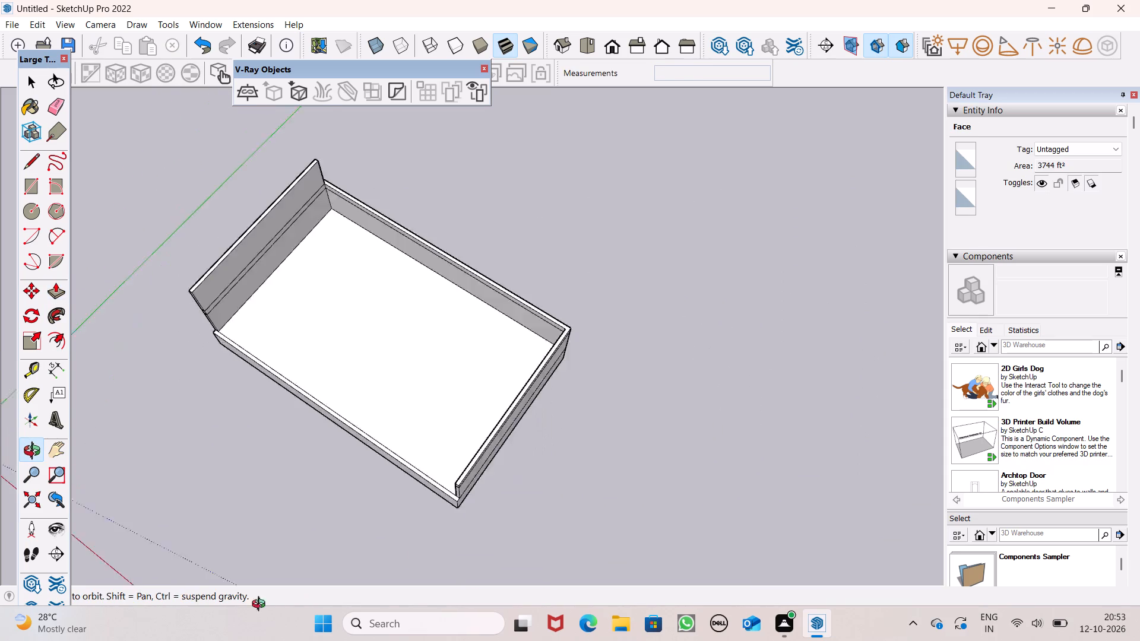
pyautogui.moveTo(261, 605); pyautogui.dragTo(224, 550, button='middle')
pyautogui.scroll(6, 642, 359)
pyautogui.scroll(-6, 475, 397)
pyautogui.scroll(4, 463, 315)
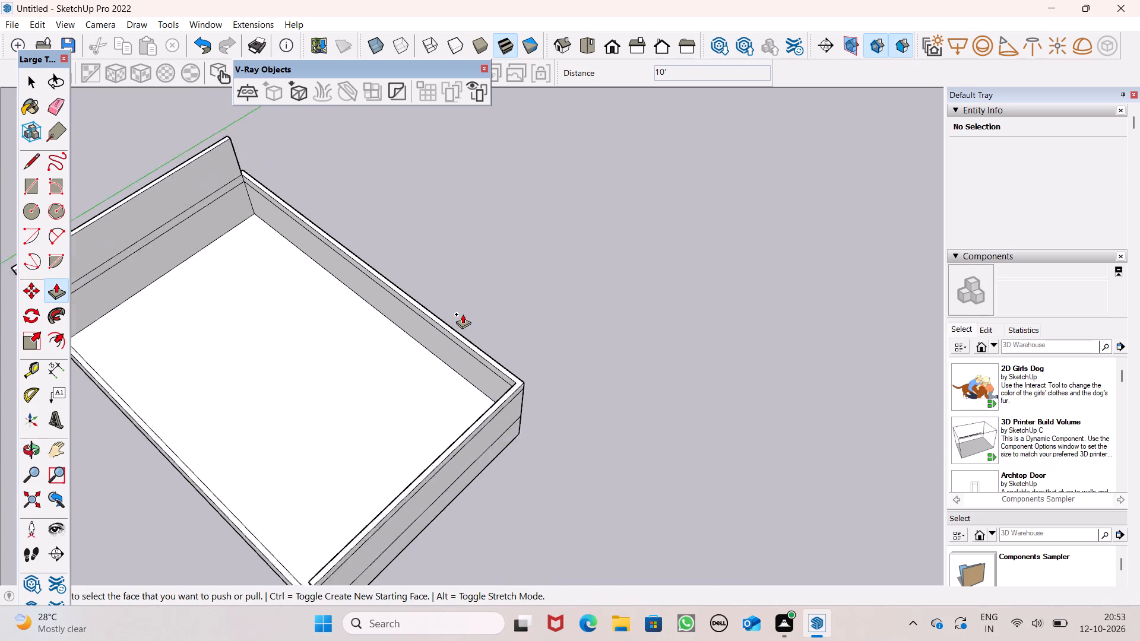
pyautogui.scroll(1, 463, 314)
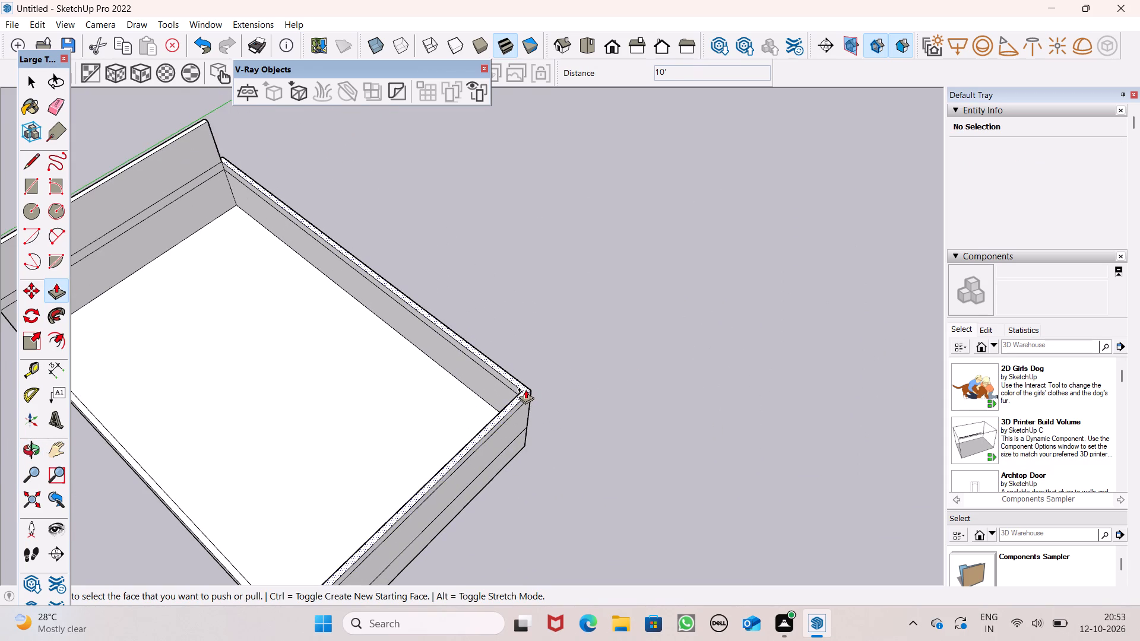
pyautogui.moveTo(525, 389); pyautogui.dragTo(495, 348)
pyautogui.write("10'")
pyautogui.press('Return')
# Draw a 1' line across the narrow ledge on the base's open front edge, near its middle, splitting the ledge in two.
pyautogui.scroll(-7, 495, 354)
pyautogui.moveTo(467, 389); pyautogui.dragTo(623, 299, button='middle')
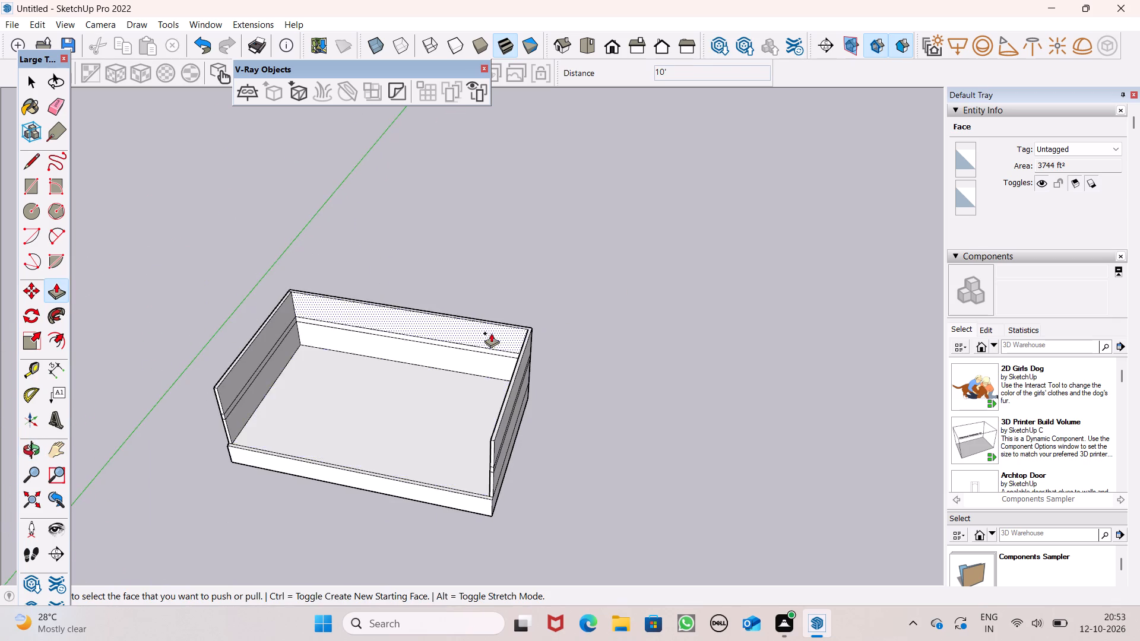
pyautogui.scroll(-3, 482, 349)
pyautogui.moveTo(399, 405); pyautogui.dragTo(552, 311, button='middle')
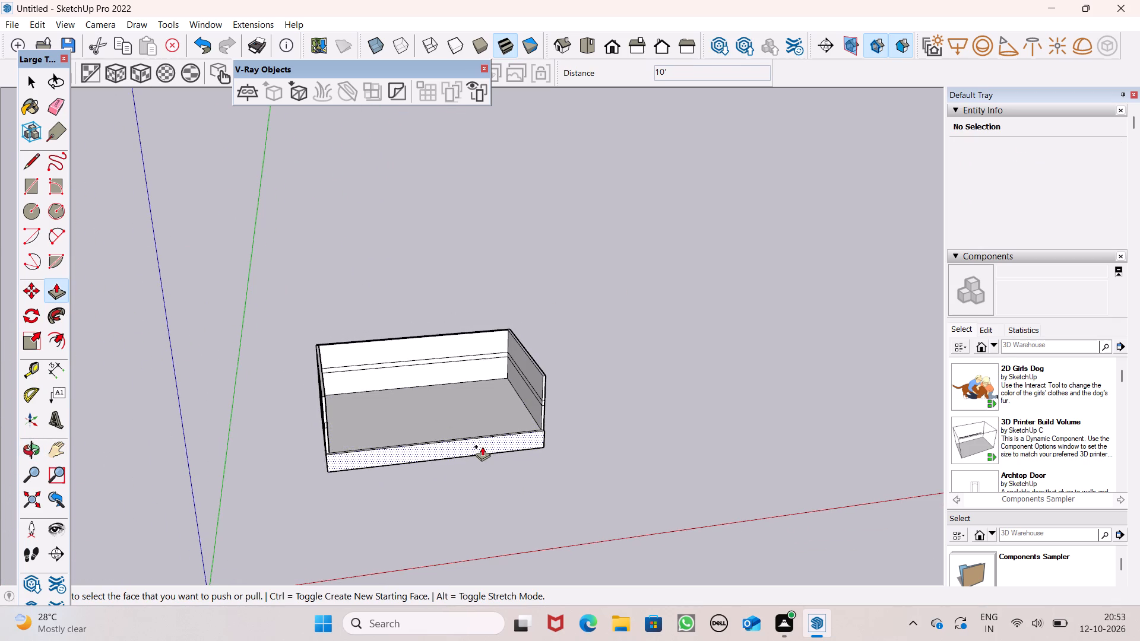
pyautogui.scroll(1, 503, 459)
pyautogui.moveTo(503, 459); pyautogui.dragTo(490, 535, button='middle')
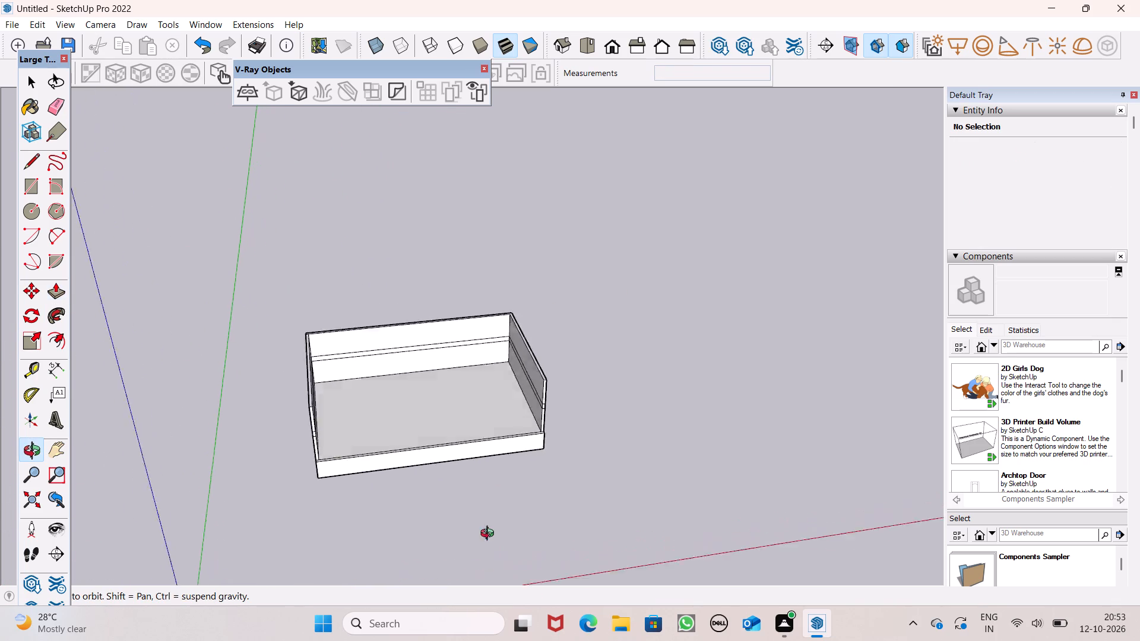
pyautogui.moveTo(490, 535); pyautogui.dragTo(455, 588, button='middle')
pyautogui.click(30, 170)
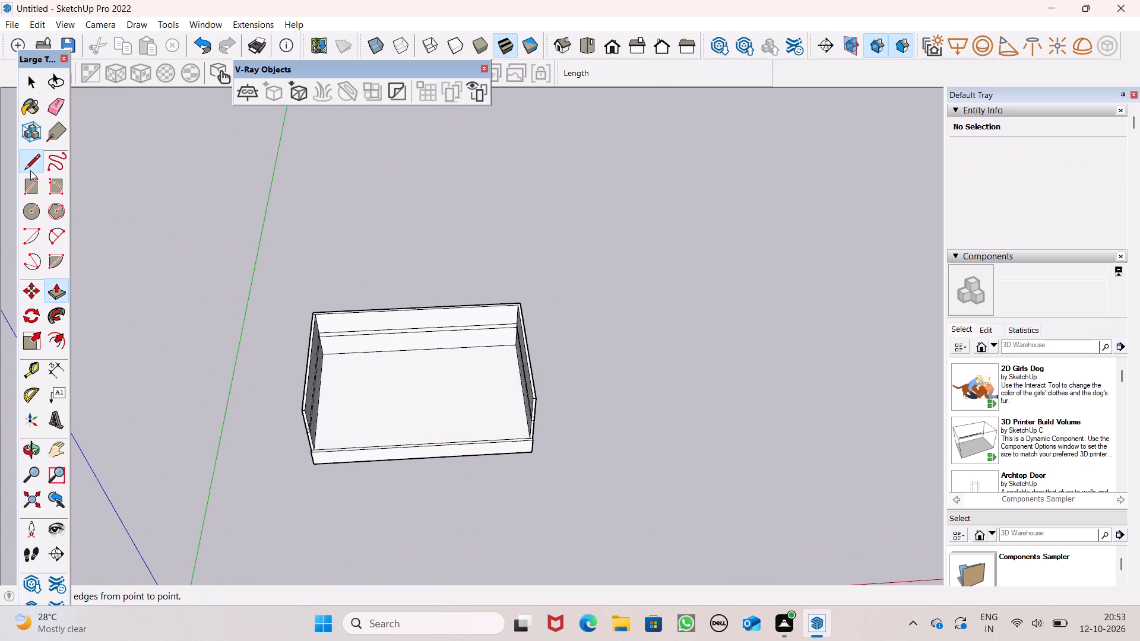
pyautogui.scroll(3, 460, 459)
pyautogui.scroll(1, 332, 442)
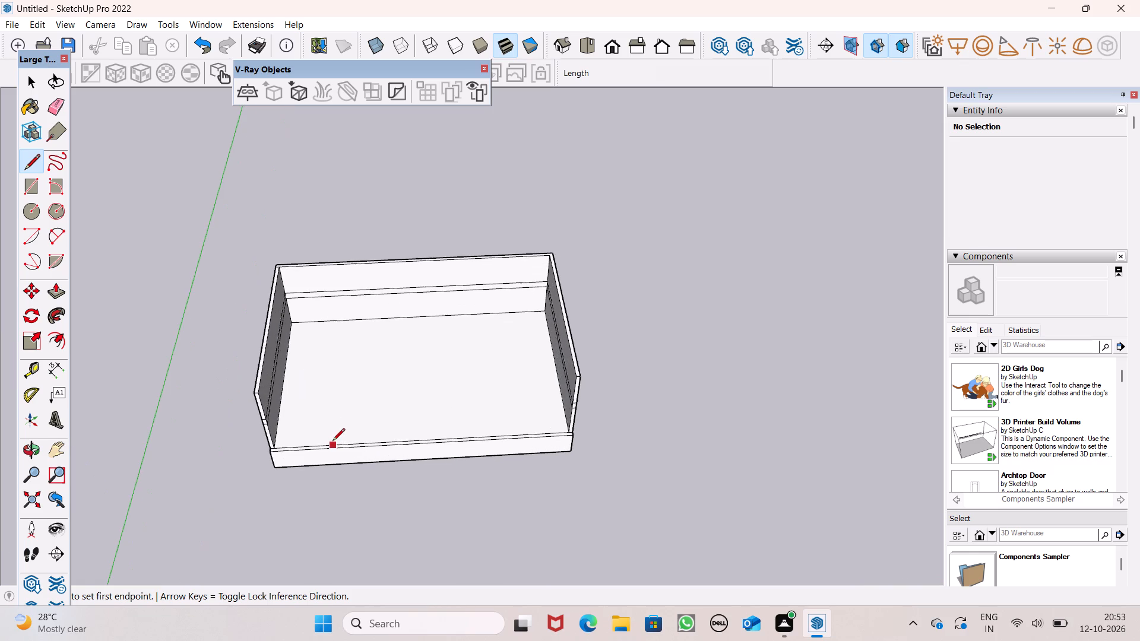
pyautogui.scroll(5, 332, 442)
pyautogui.scroll(1, 503, 441)
pyautogui.moveTo(503, 441); pyautogui.dragTo(498, 492, button='middle')
pyautogui.scroll(4, 418, 453)
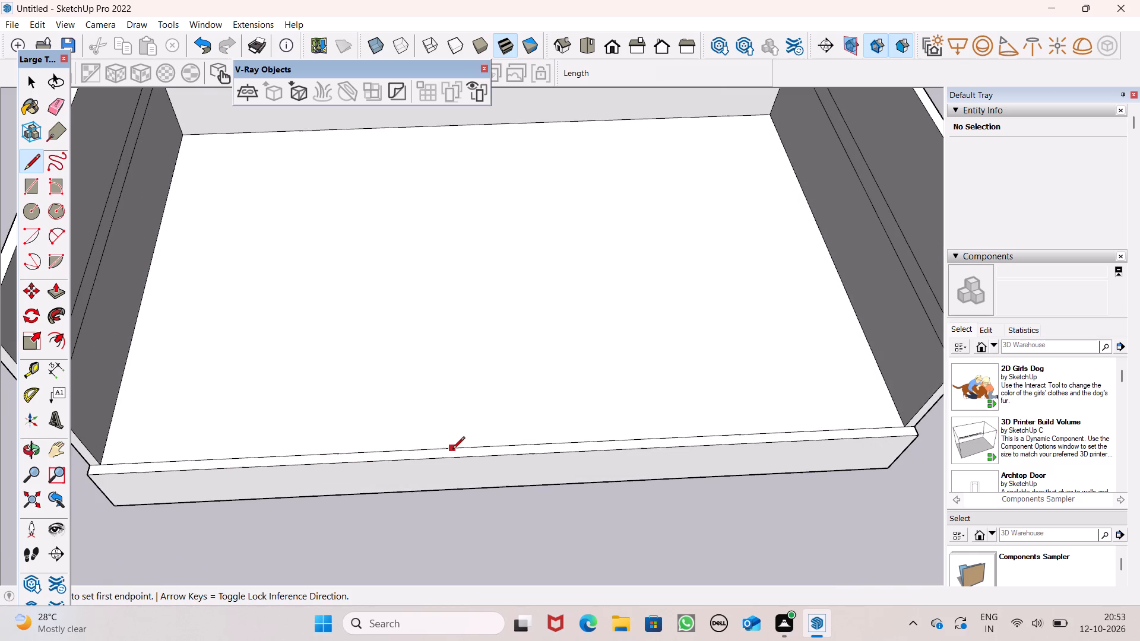
pyautogui.click(470, 446)
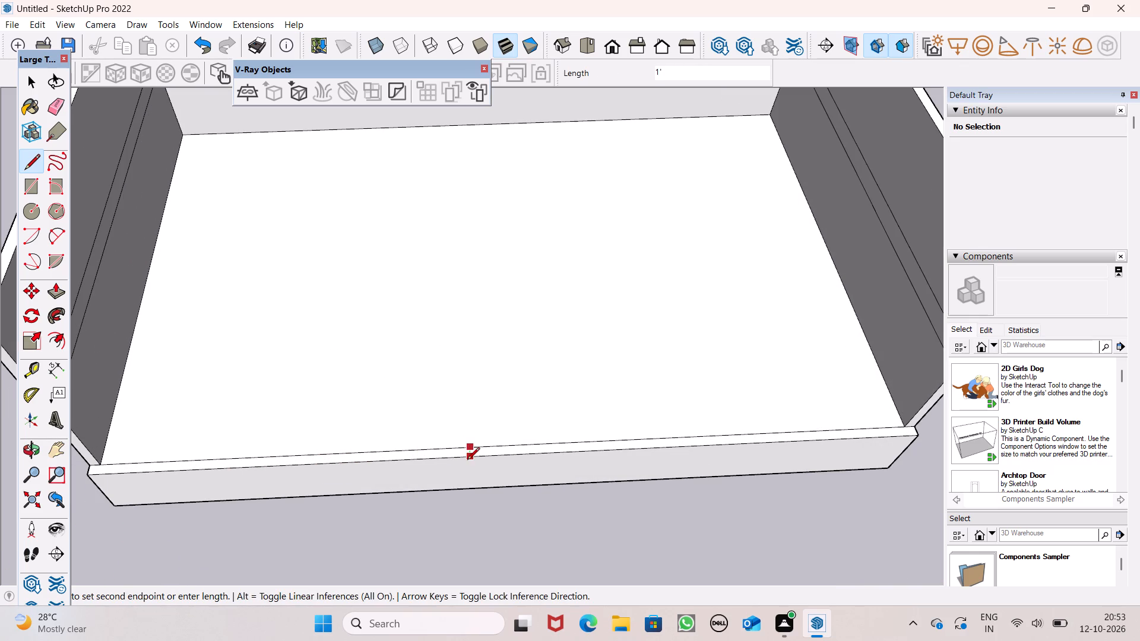
pyautogui.click(467, 461)
pyautogui.scroll(-6, 470, 410)
pyautogui.press('space')
# Push/Pull the right part of the split front ledge up about 32' to form the front wall.
pyautogui.moveTo(519, 468); pyautogui.dragTo(504, 407, button='middle')
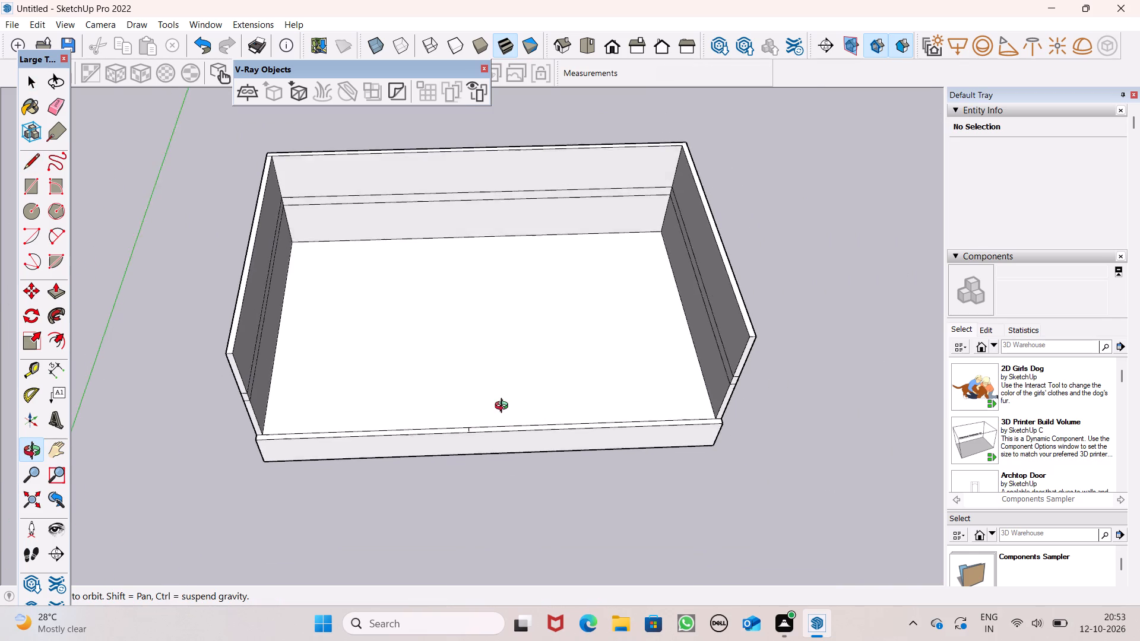
pyautogui.moveTo(504, 407); pyautogui.dragTo(524, 353, button='middle')
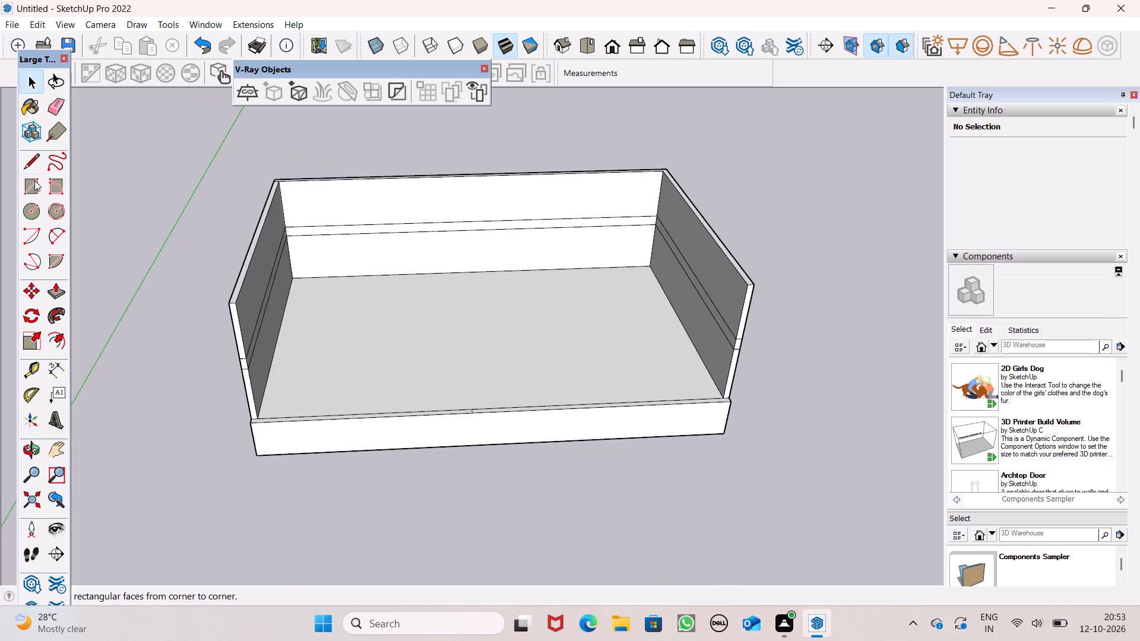
pyautogui.scroll(-5, 23, 218)
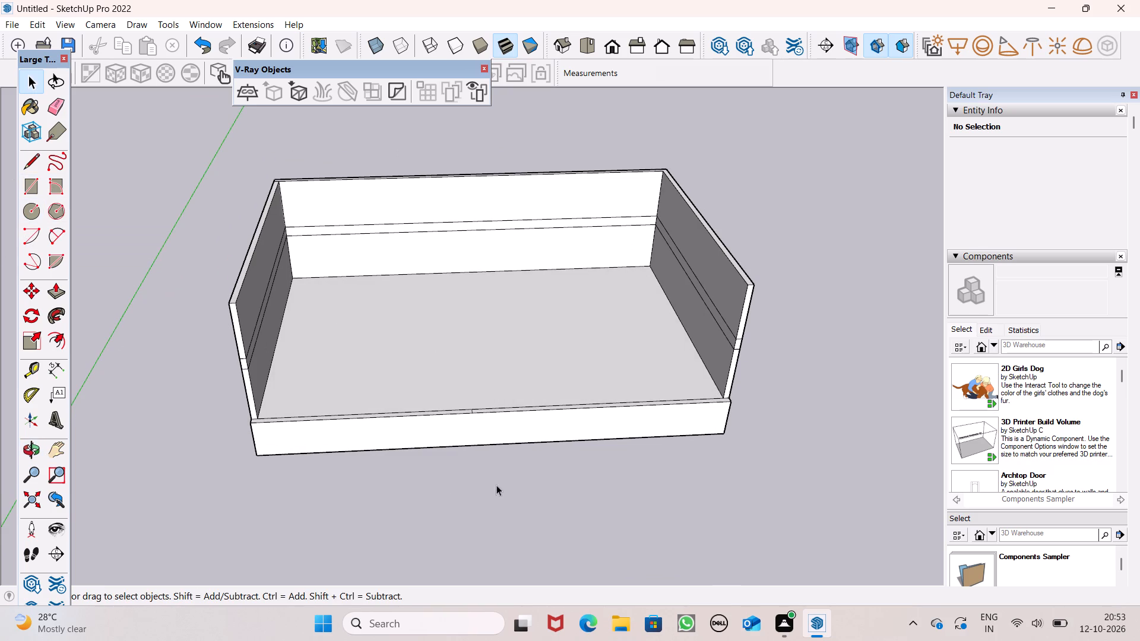
pyautogui.click(46, 289)
pyautogui.moveTo(449, 528); pyautogui.dragTo(449, 629, button='middle')
pyautogui.scroll(6, 575, 448)
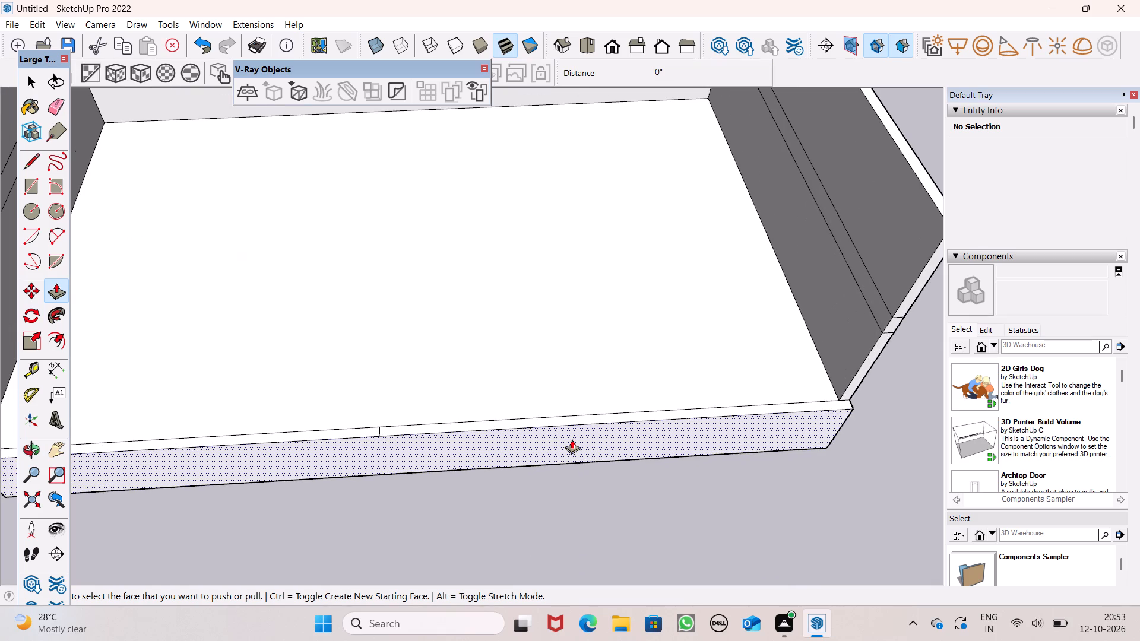
pyautogui.moveTo(533, 420); pyautogui.dragTo(691, 312)
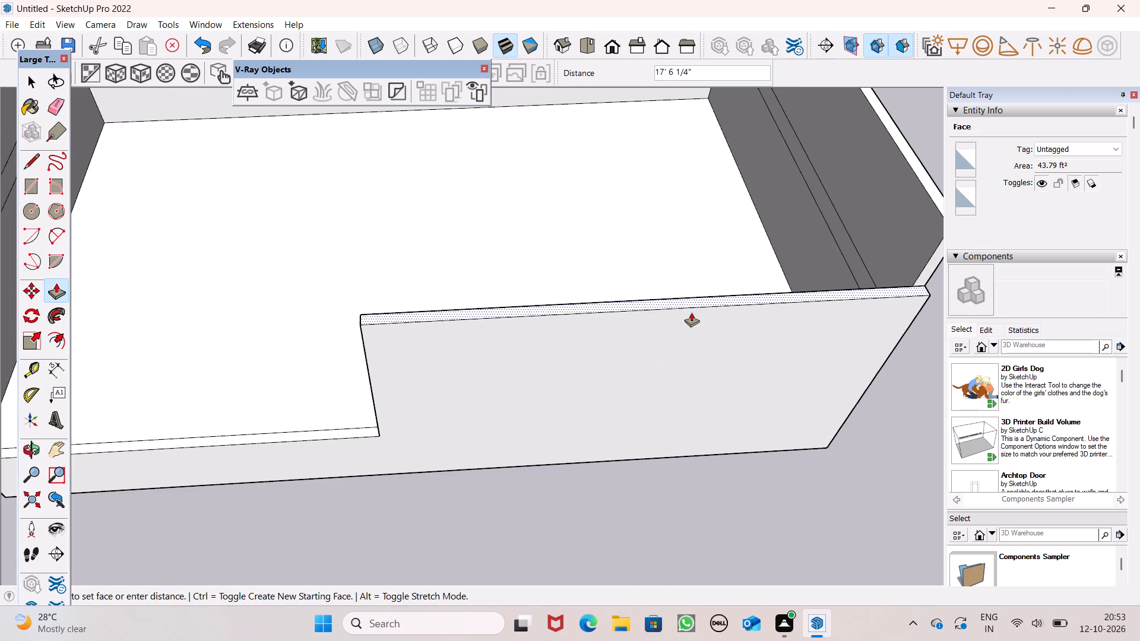
pyautogui.moveTo(691, 312); pyautogui.dragTo(709, 163)
# Push/Pull the front wall's top face up by about a further 6' 10".
pyautogui.scroll(-4, 677, 306)
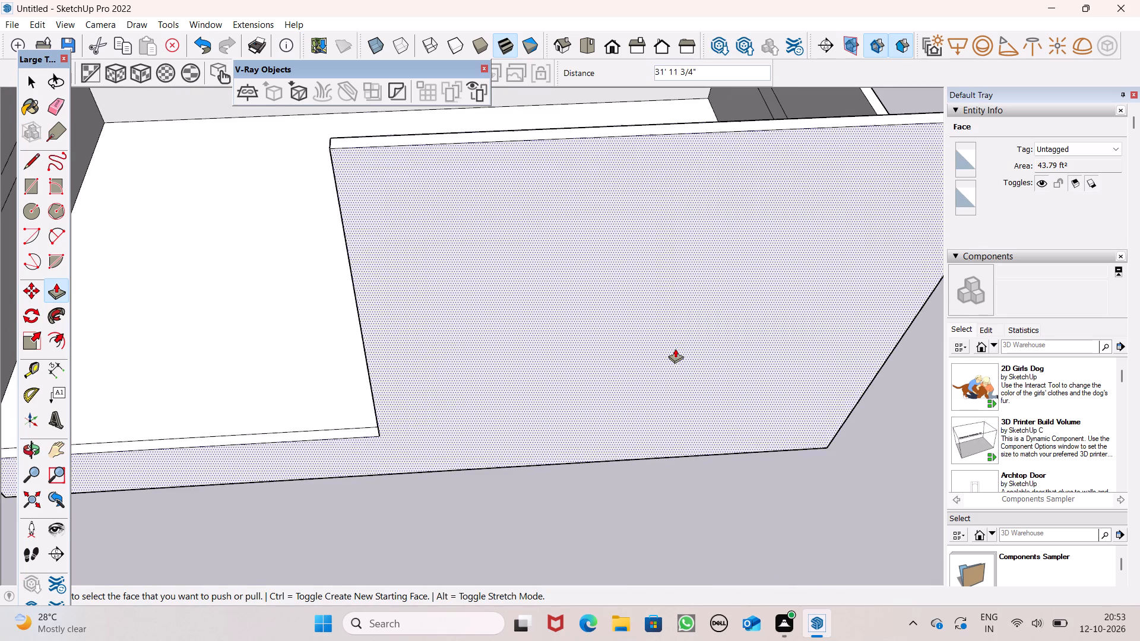
pyautogui.scroll(-10, 675, 348)
pyautogui.moveTo(625, 314); pyautogui.dragTo(597, 295, button='middle')
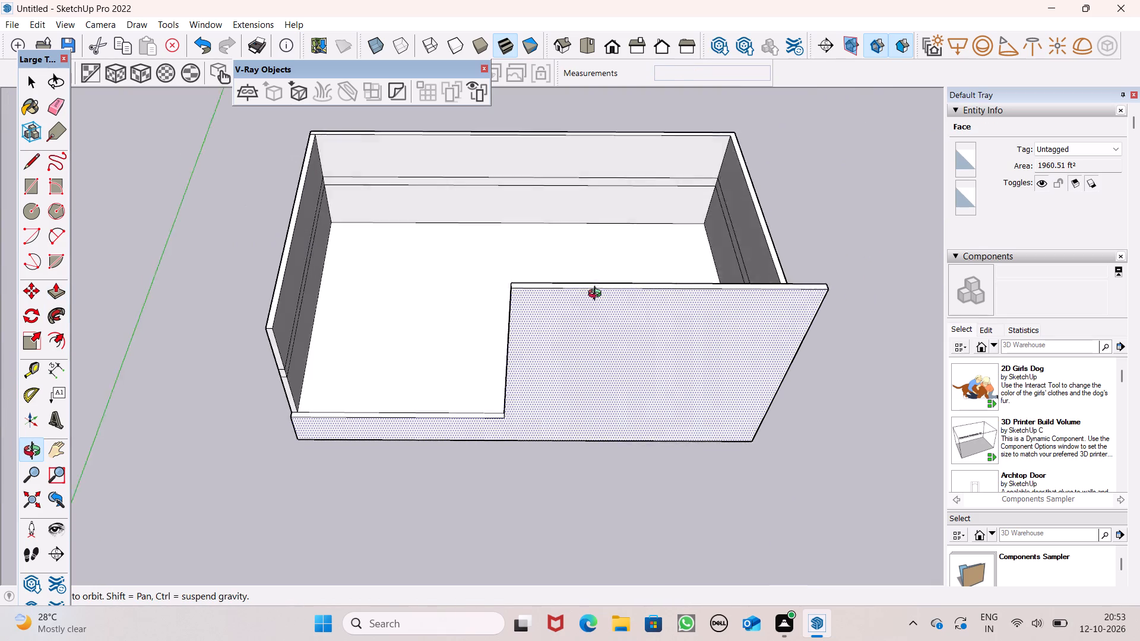
pyautogui.moveTo(597, 295); pyautogui.dragTo(580, 190, button='middle')
pyautogui.moveTo(518, 199); pyautogui.dragTo(592, 311, button='middle')
pyautogui.scroll(2, 585, 278)
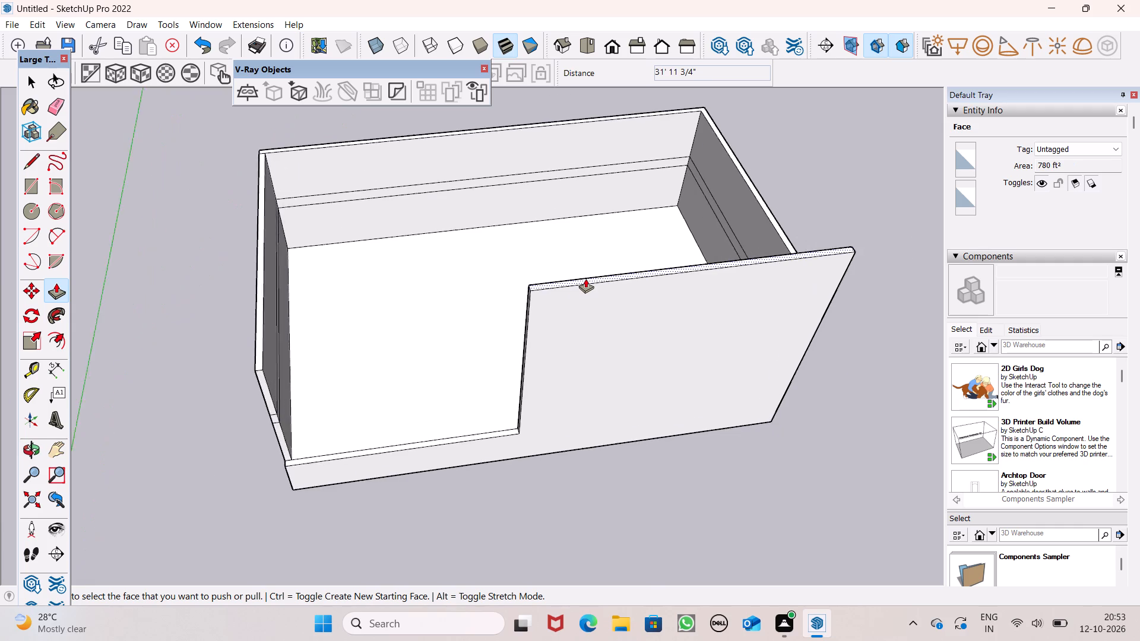
pyautogui.scroll(3, 585, 278)
pyautogui.moveTo(578, 280); pyautogui.dragTo(566, 215)
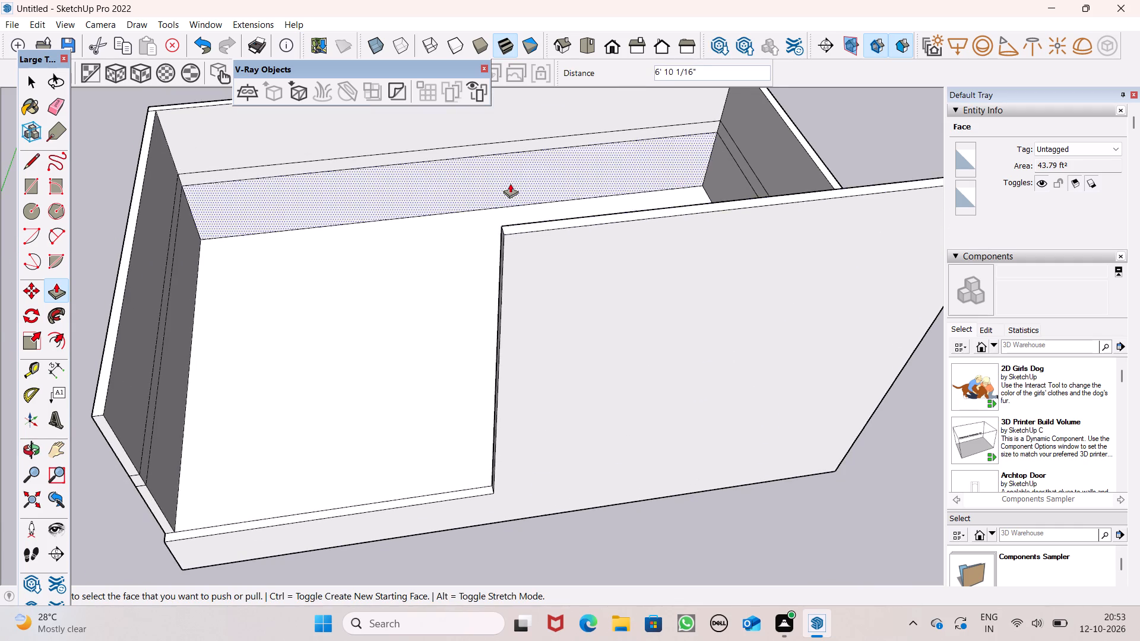
# Draw a line about 43' 10" long across the front wall's outer face, from the open ledge's corner to the wall's right edge.
pyautogui.scroll(-8, 505, 182)
pyautogui.moveTo(534, 374); pyautogui.dragTo(473, 240, button='middle')
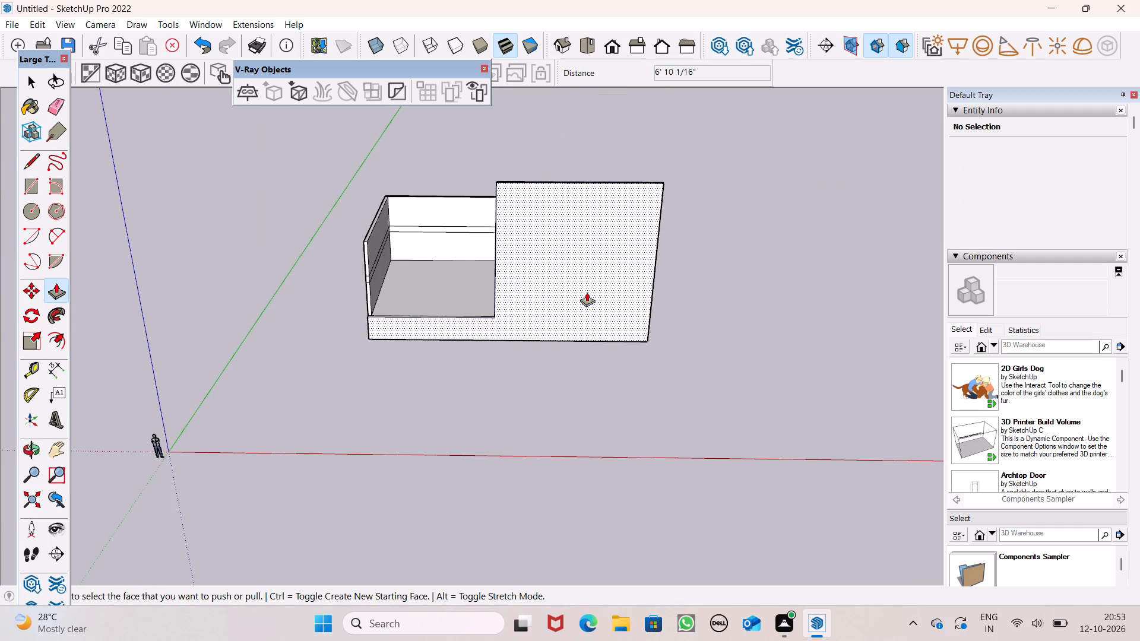
pyautogui.press('space')
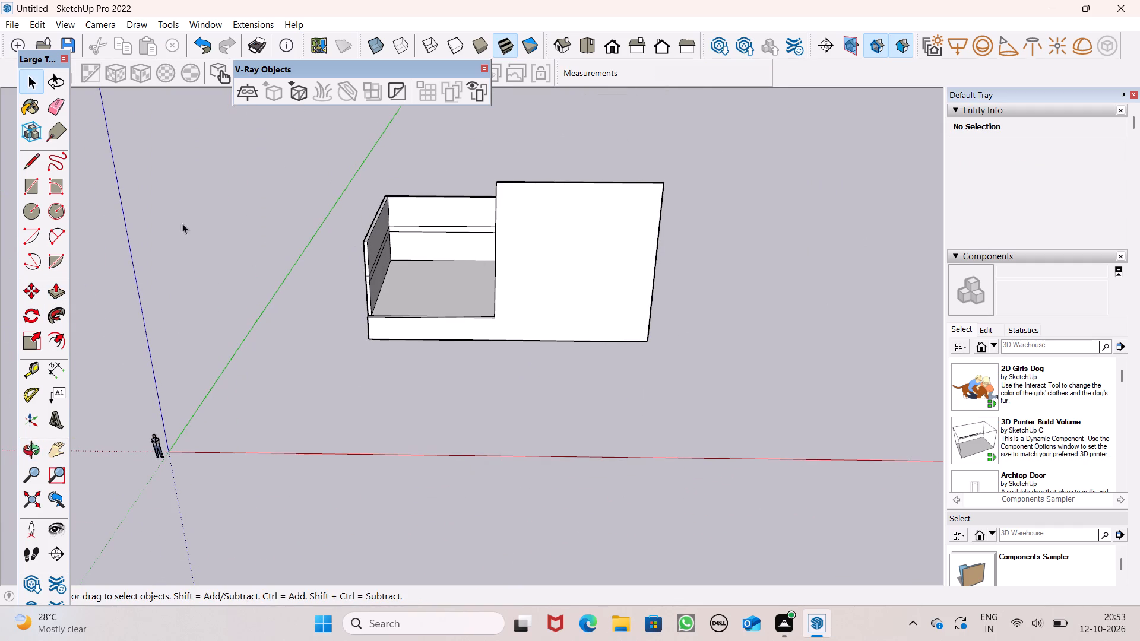
pyautogui.click(31, 164)
pyautogui.scroll(4, 529, 337)
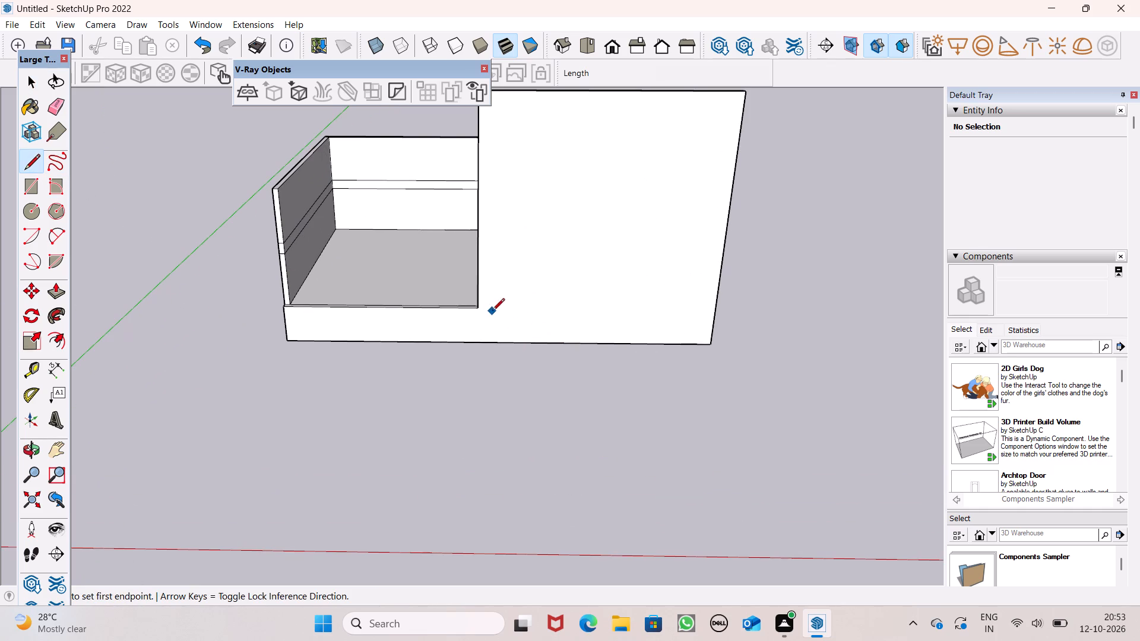
pyautogui.click(479, 308)
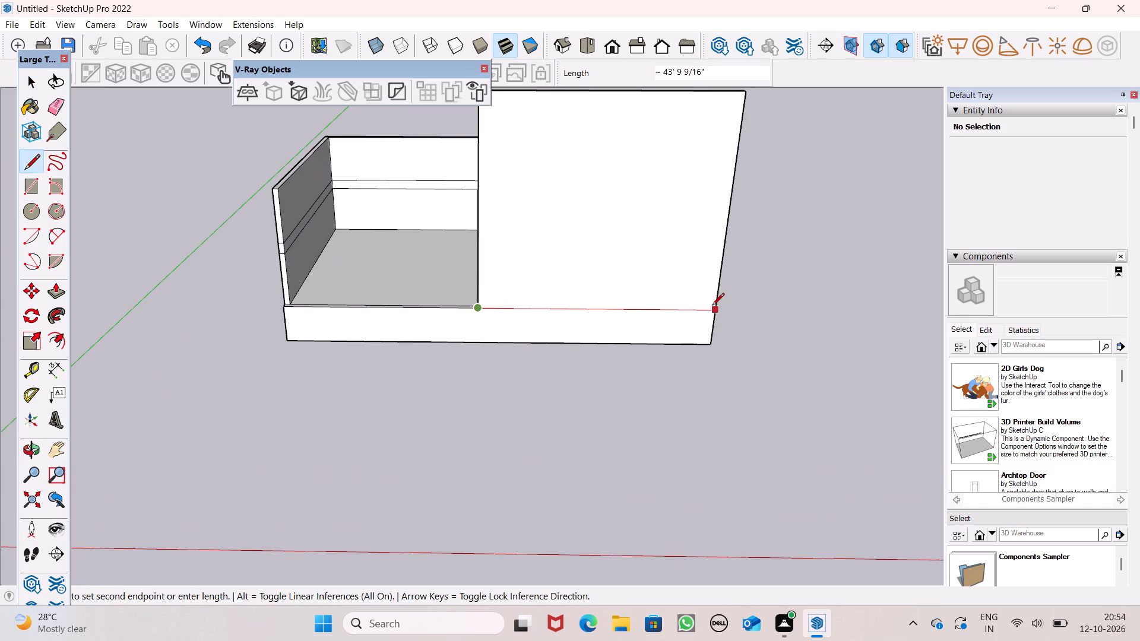
pyautogui.click(717, 312)
pyautogui.press('space')
# Copy the front wall's outer face above the base line, with its edges, to the open space right of the building.
pyautogui.scroll(-6, 556, 389)
pyautogui.moveTo(584, 348); pyautogui.dragTo(572, 342, button='middle')
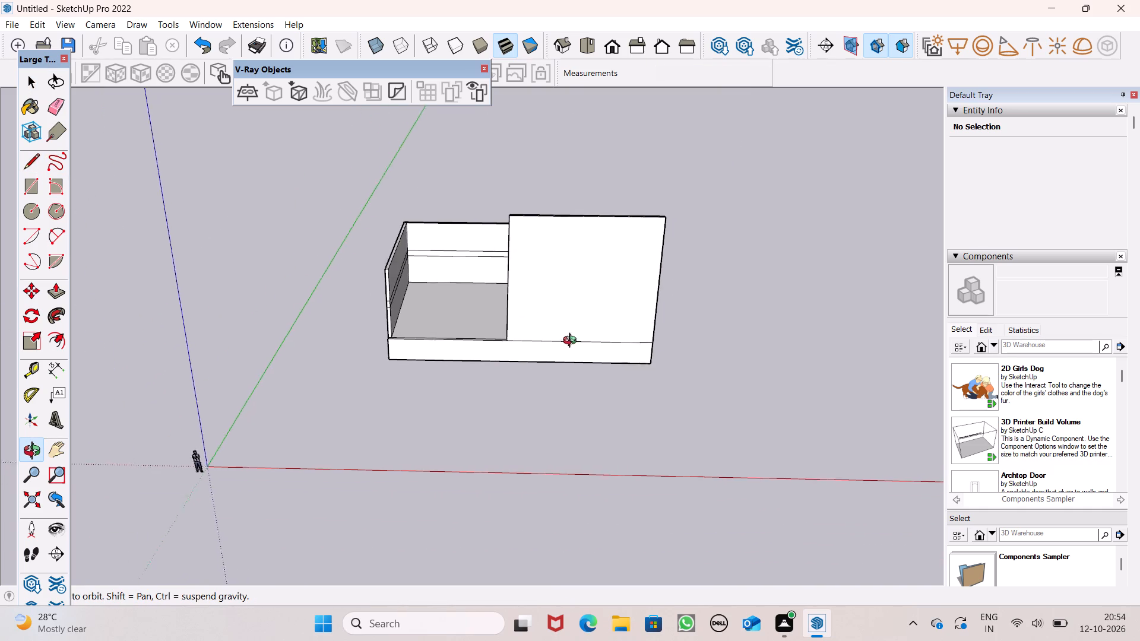
pyautogui.moveTo(572, 342); pyautogui.dragTo(562, 291, button='middle')
pyautogui.doubleClick(606, 294)
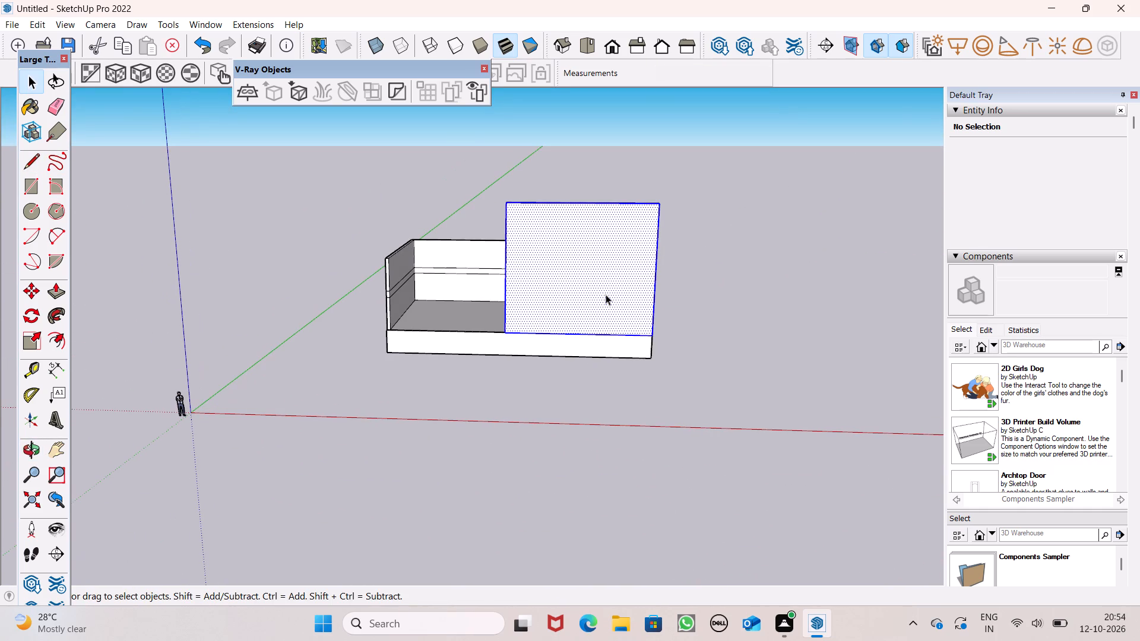
pyautogui.press('m')
pyautogui.press('Return')
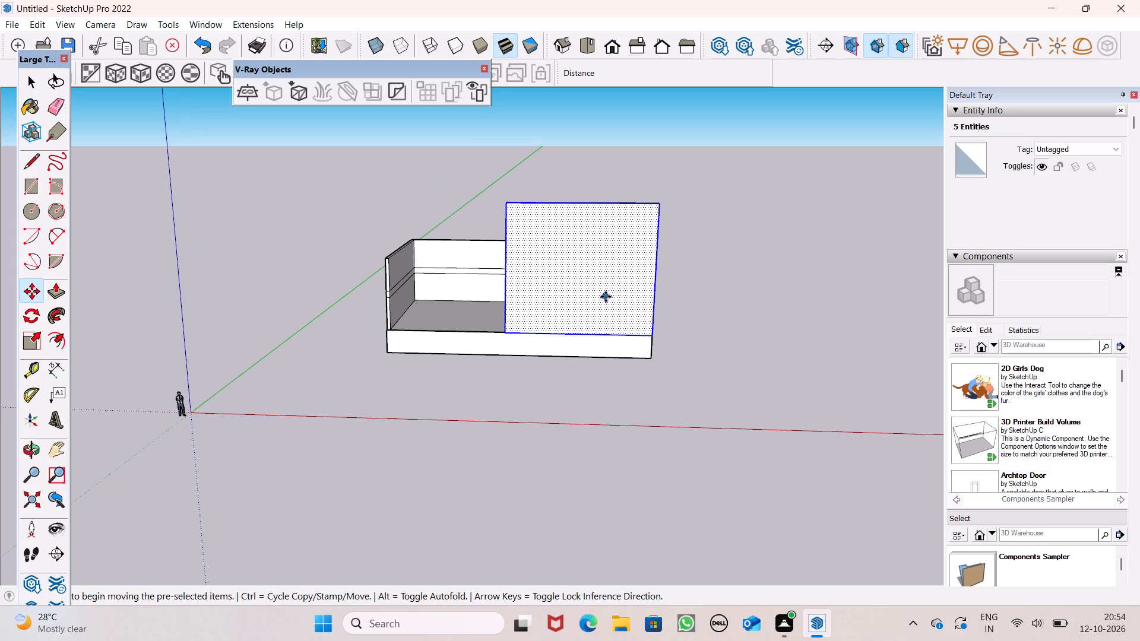
pyautogui.keyDown('ctrl'); pyautogui.moveTo(606, 297); pyautogui.dragTo(844, 323); pyautogui.keyUp('ctrl')
pyautogui.click(690, 366)
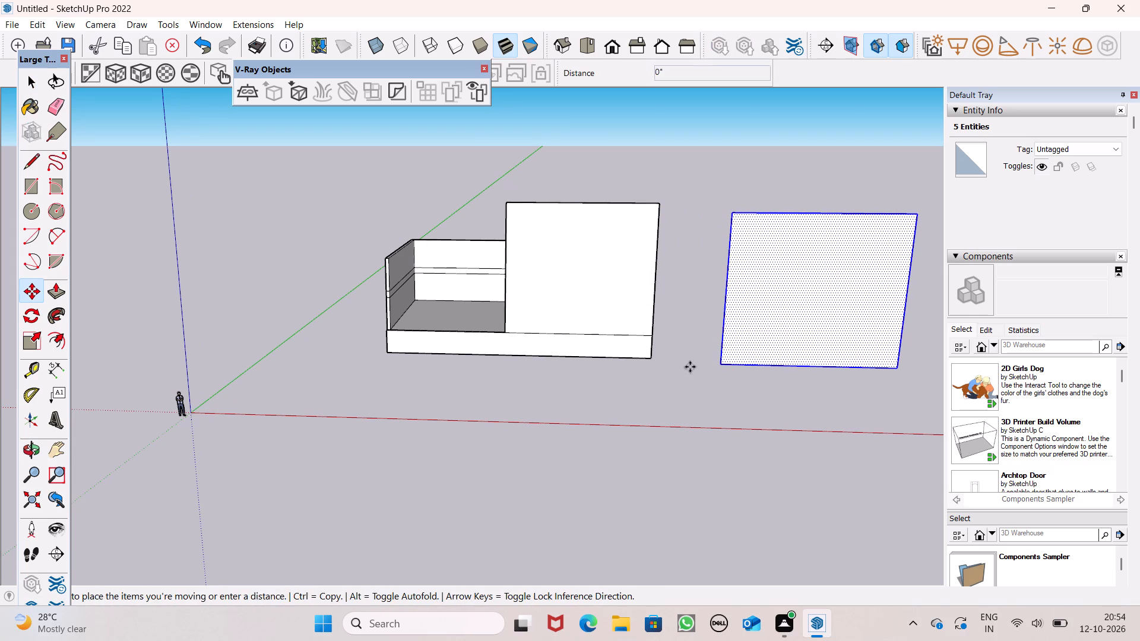
pyautogui.press('space')
pyautogui.click(696, 353)
# Push/Pull the front wall's top face down about 38' 10", level with the base's front ledge.
pyautogui.scroll(-1, 672, 333)
pyautogui.moveTo(669, 329); pyautogui.dragTo(667, 331, button='middle')
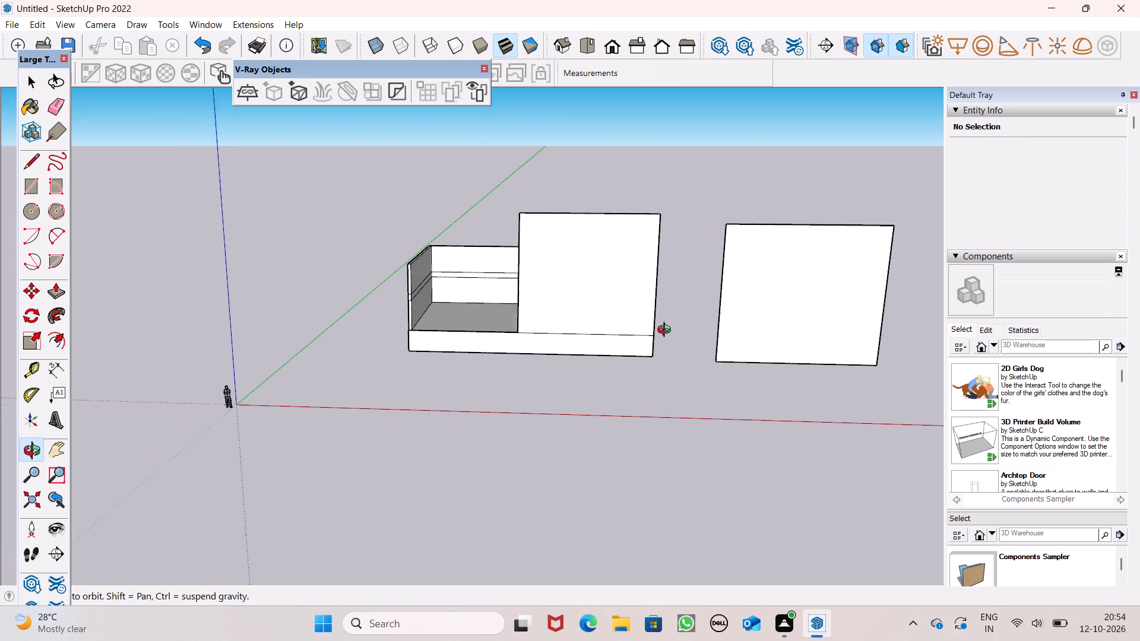
pyautogui.moveTo(667, 331); pyautogui.dragTo(698, 591, button='middle')
pyautogui.scroll(6, 658, 332)
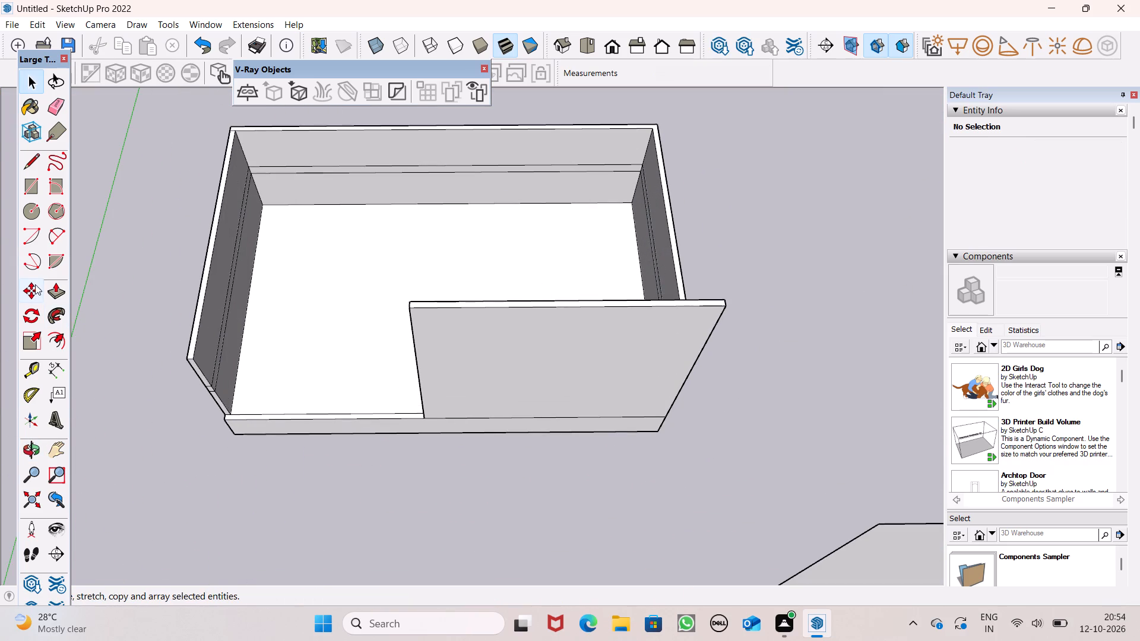
pyautogui.click(55, 295)
pyautogui.moveTo(482, 318); pyautogui.dragTo(499, 386, button='middle')
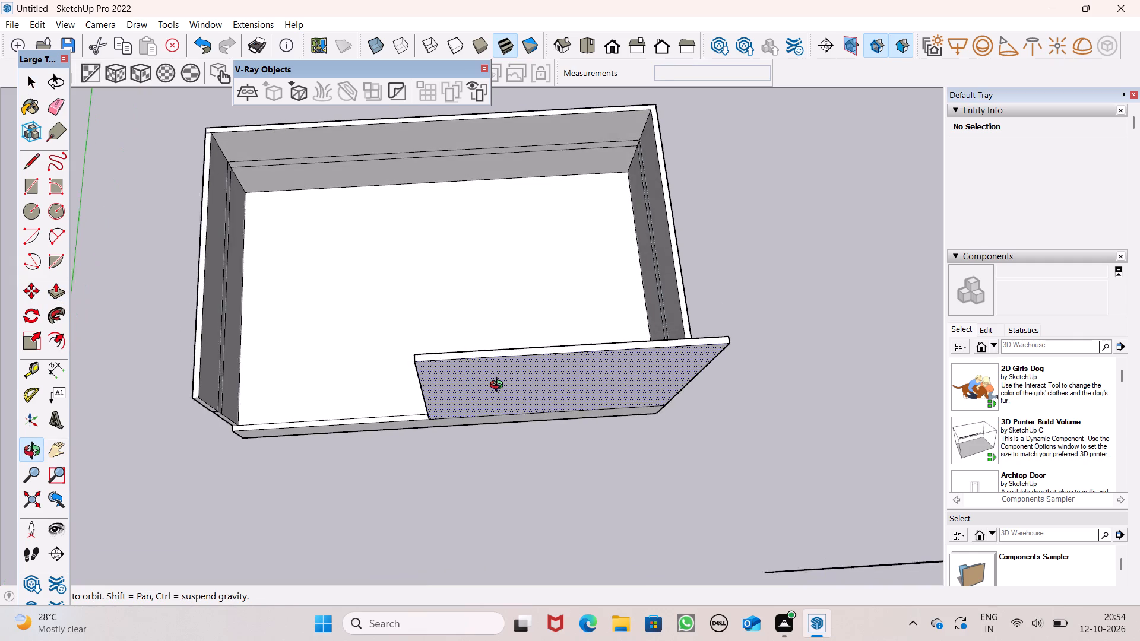
pyautogui.moveTo(499, 386); pyautogui.dragTo(478, 410, button='middle')
pyautogui.scroll(4, 468, 385)
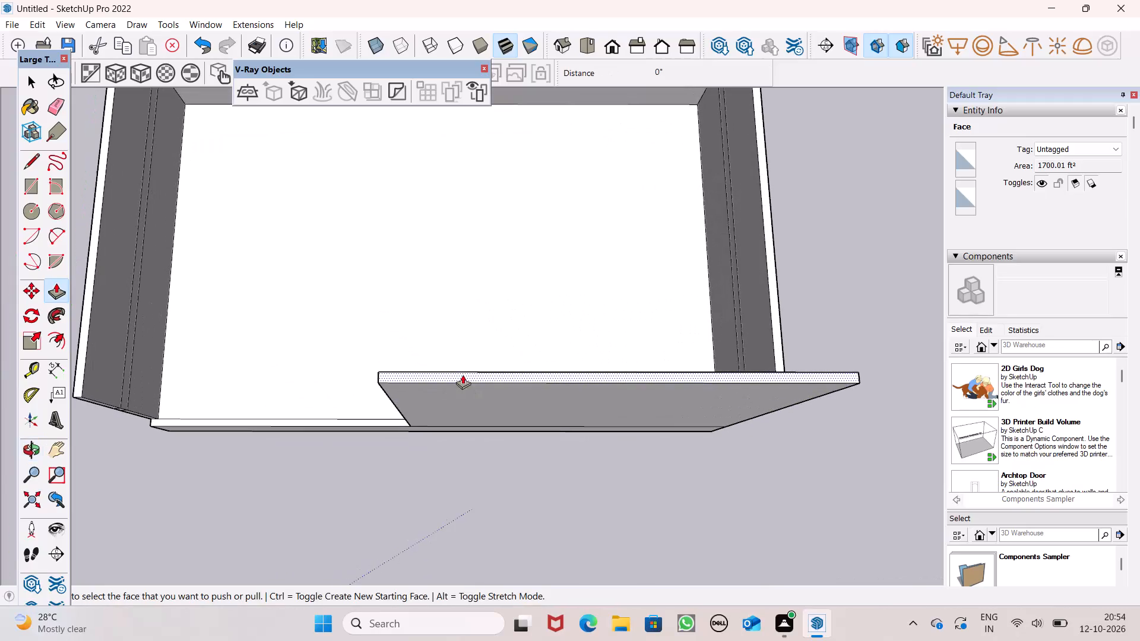
pyautogui.moveTo(462, 375); pyautogui.dragTo(464, 427)
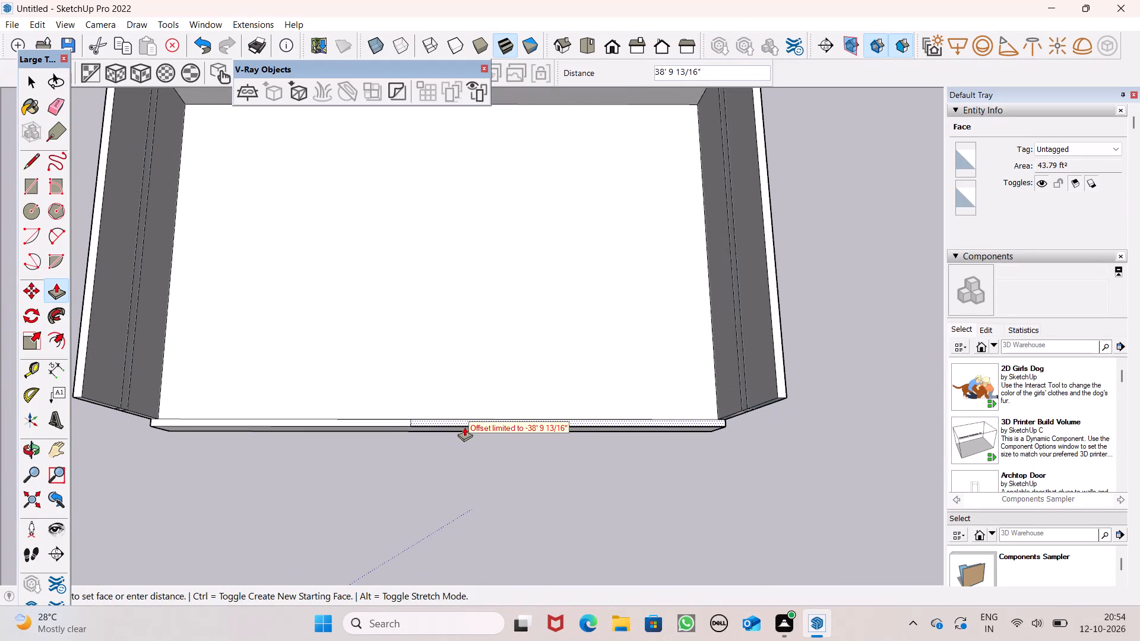
pyautogui.moveTo(464, 427); pyautogui.dragTo(463, 423)
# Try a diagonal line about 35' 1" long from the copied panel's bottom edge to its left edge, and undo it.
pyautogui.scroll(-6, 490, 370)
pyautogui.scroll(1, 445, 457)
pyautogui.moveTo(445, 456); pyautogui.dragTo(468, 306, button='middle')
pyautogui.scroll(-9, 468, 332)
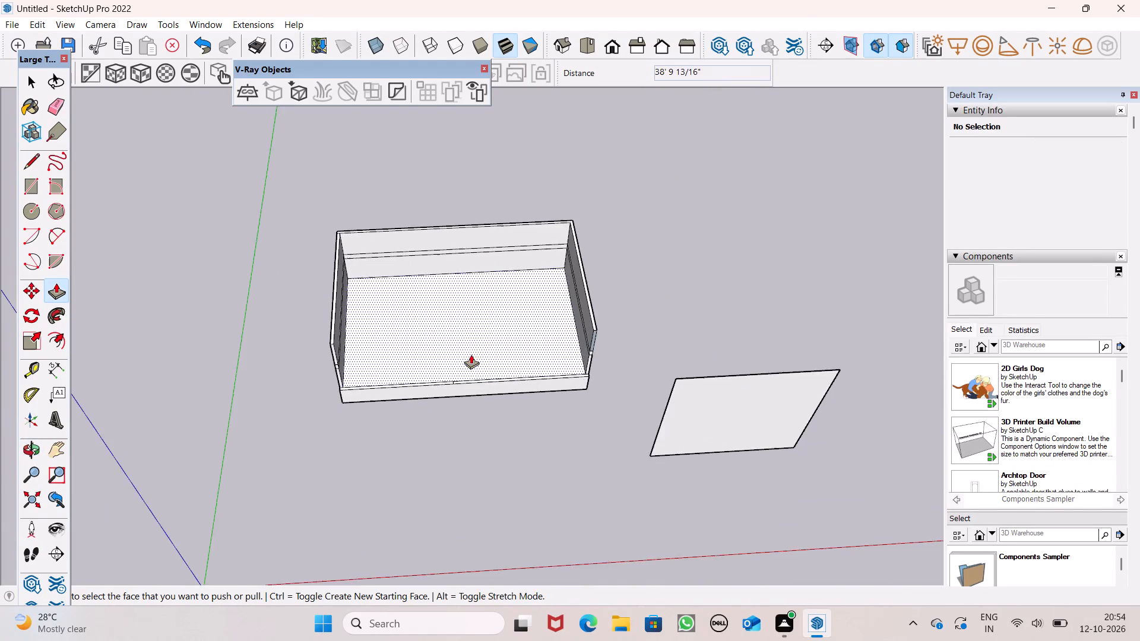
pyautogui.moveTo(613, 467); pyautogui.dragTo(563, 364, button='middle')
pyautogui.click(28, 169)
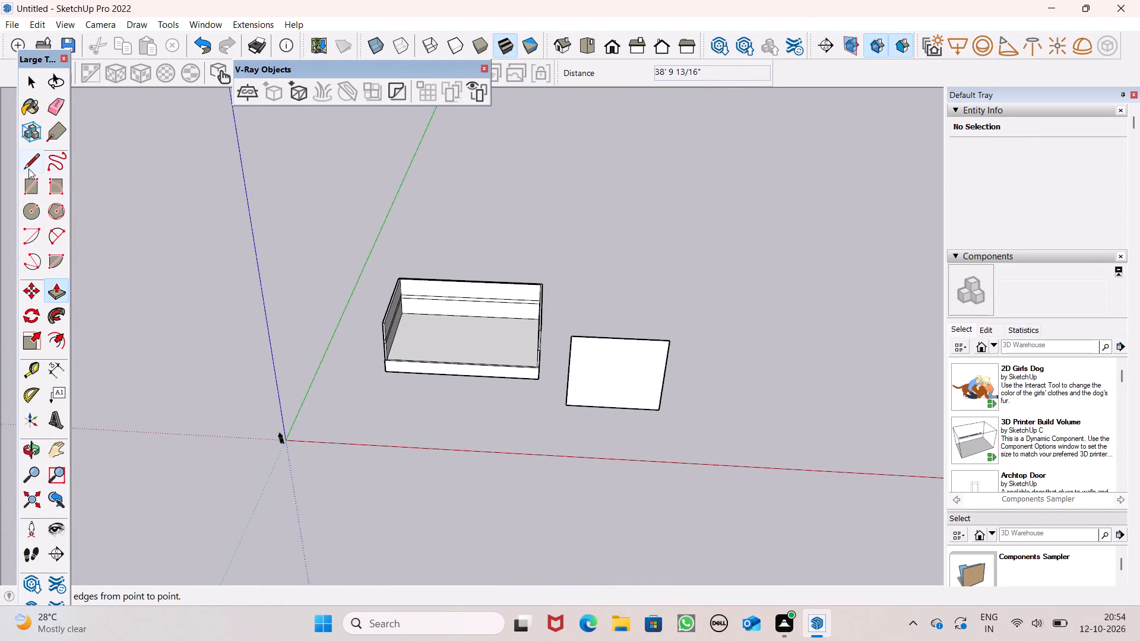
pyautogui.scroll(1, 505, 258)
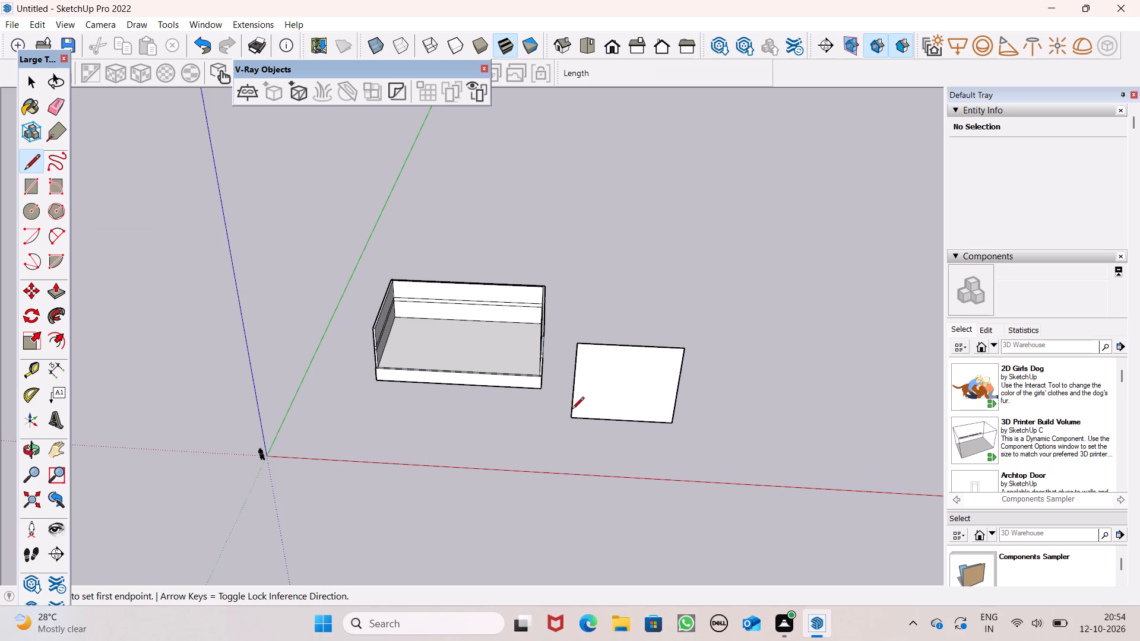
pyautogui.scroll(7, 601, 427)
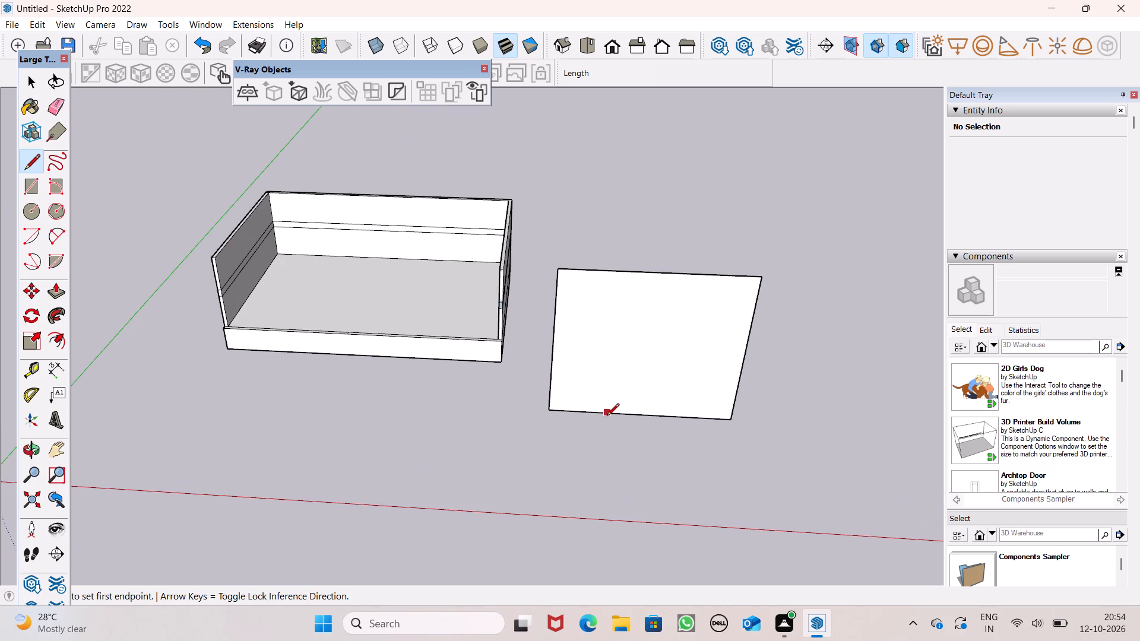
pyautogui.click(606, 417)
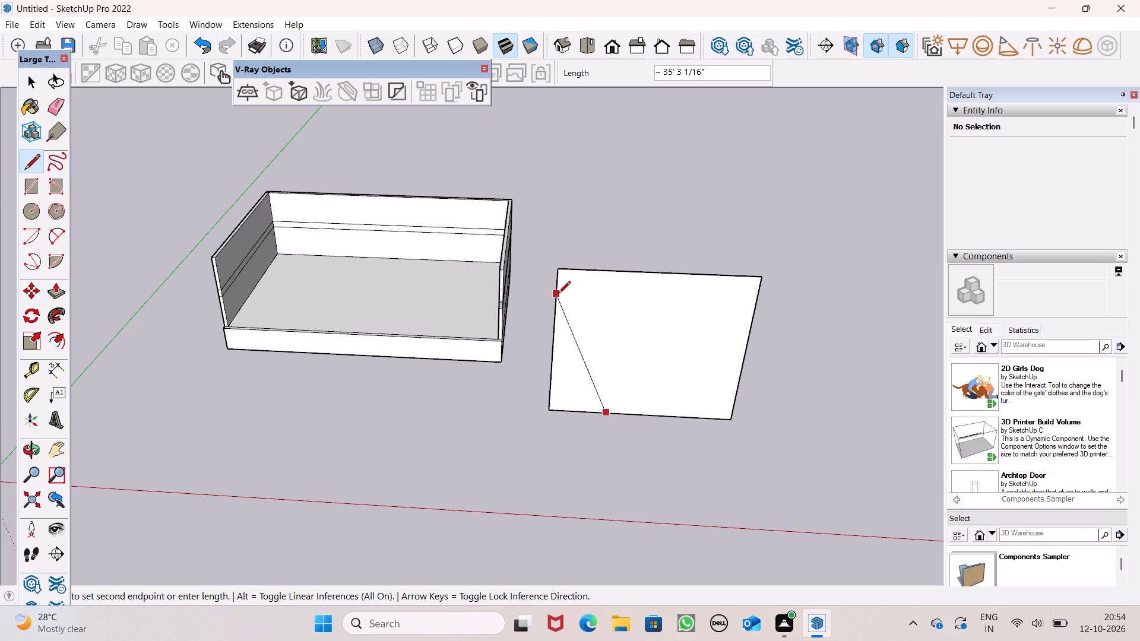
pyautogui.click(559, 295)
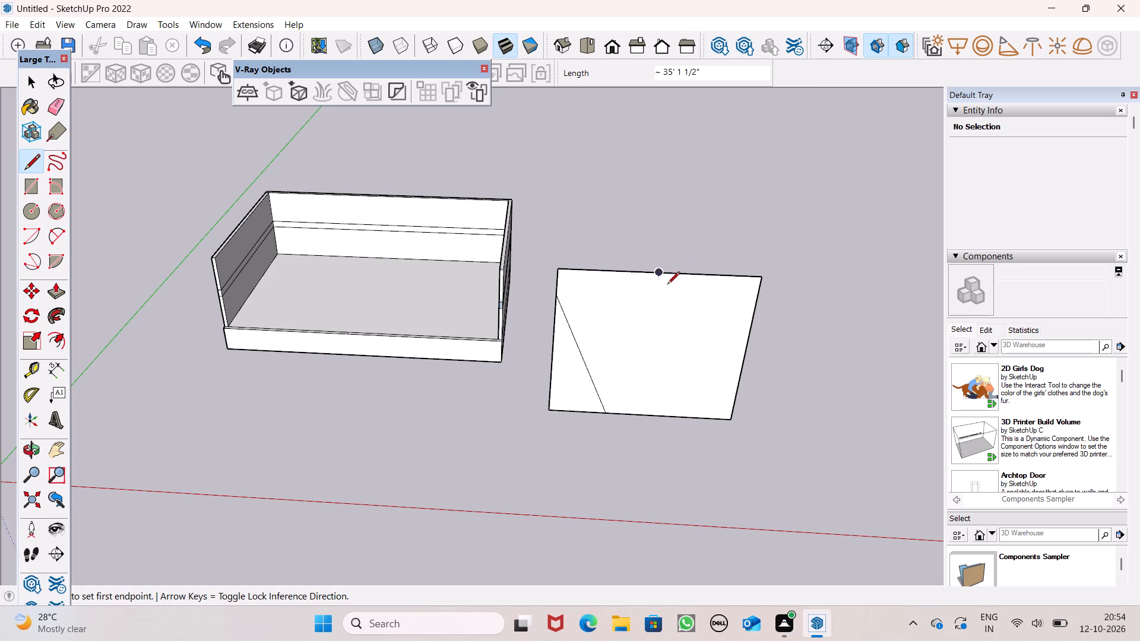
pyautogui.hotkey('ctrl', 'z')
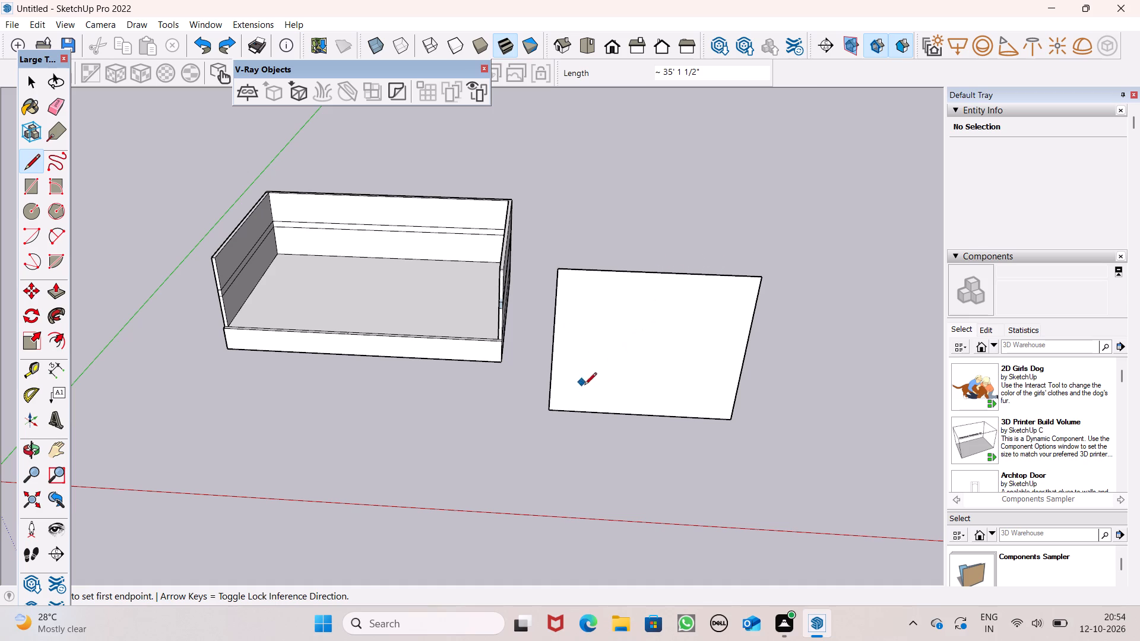
# Draw two diagonals on the copied panel: about 32' 8" from bottom edge to left edge, and about 27' 8" on to the top edge.
pyautogui.click(612, 413)
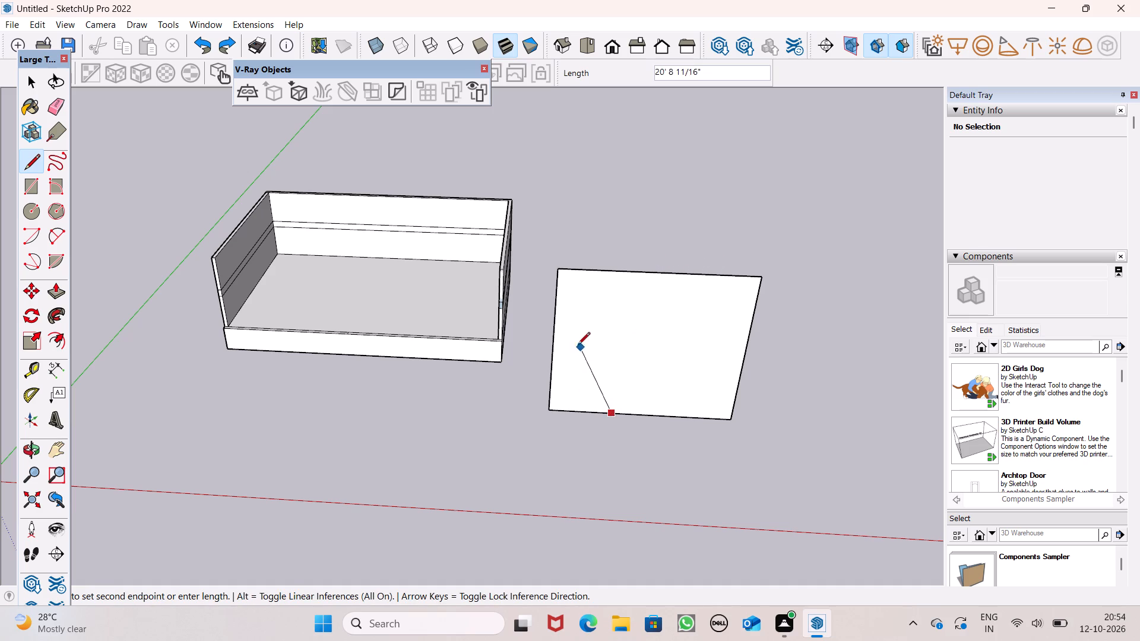
pyautogui.click(558, 308)
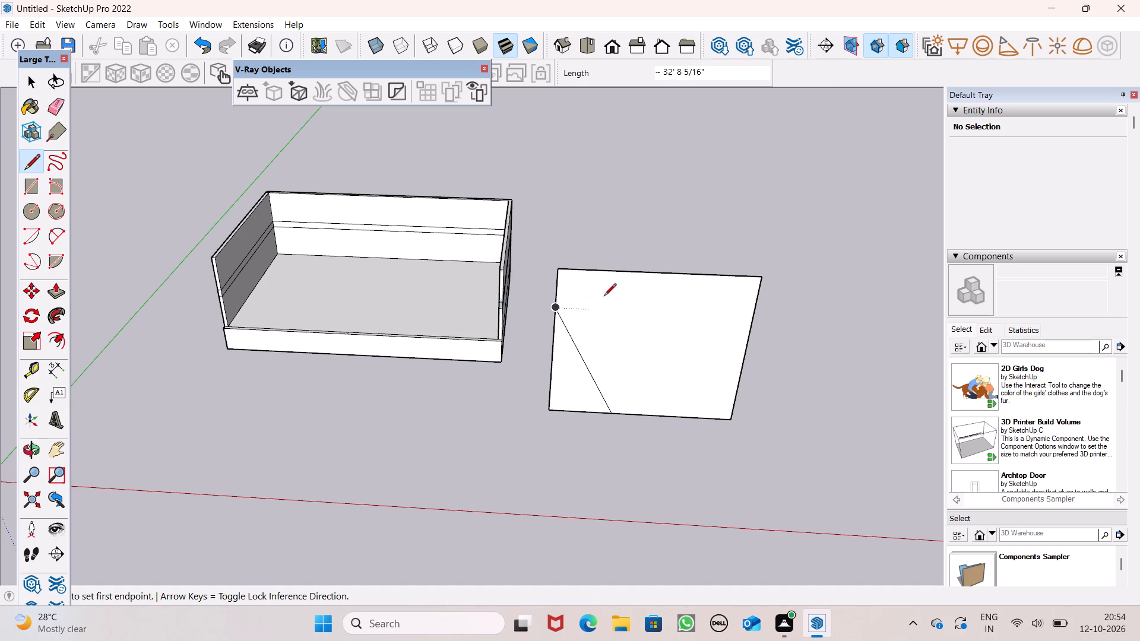
pyautogui.click(554, 309)
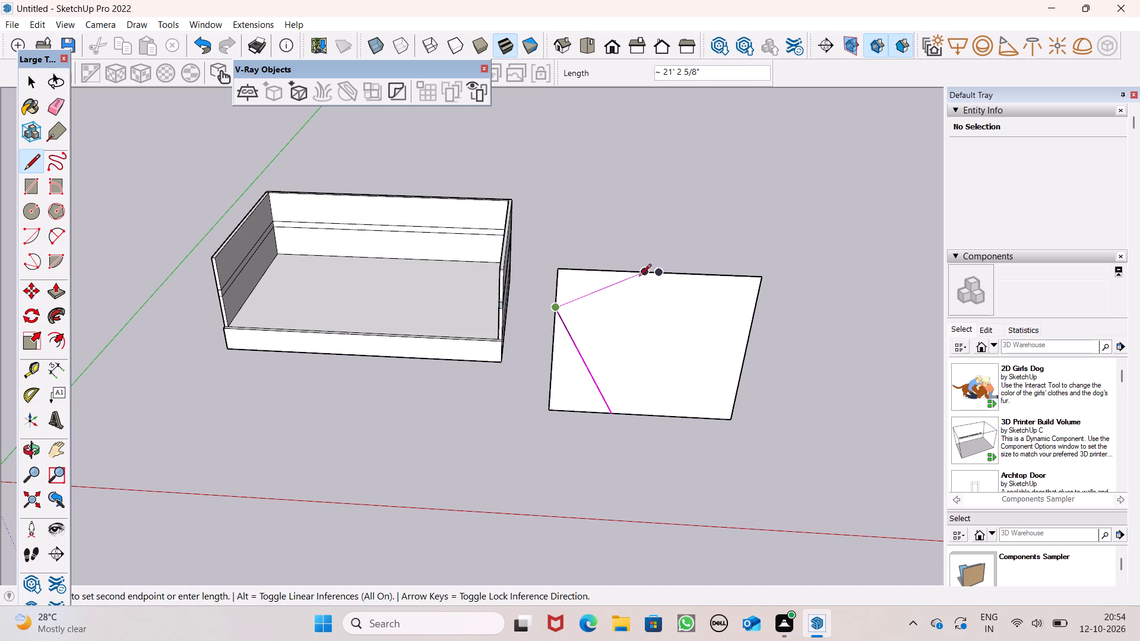
pyautogui.click(677, 274)
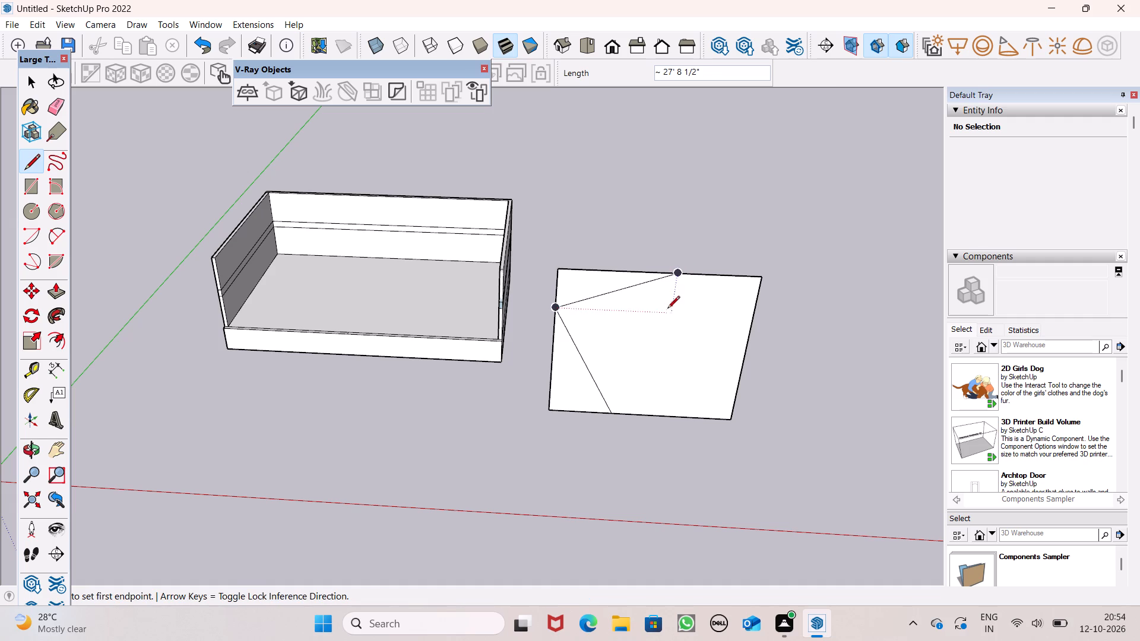
# Draw a vertical line about 38' 10" long from the upper diagonal's end on the panel's top edge to its bottom edge.
pyautogui.click(677, 272)
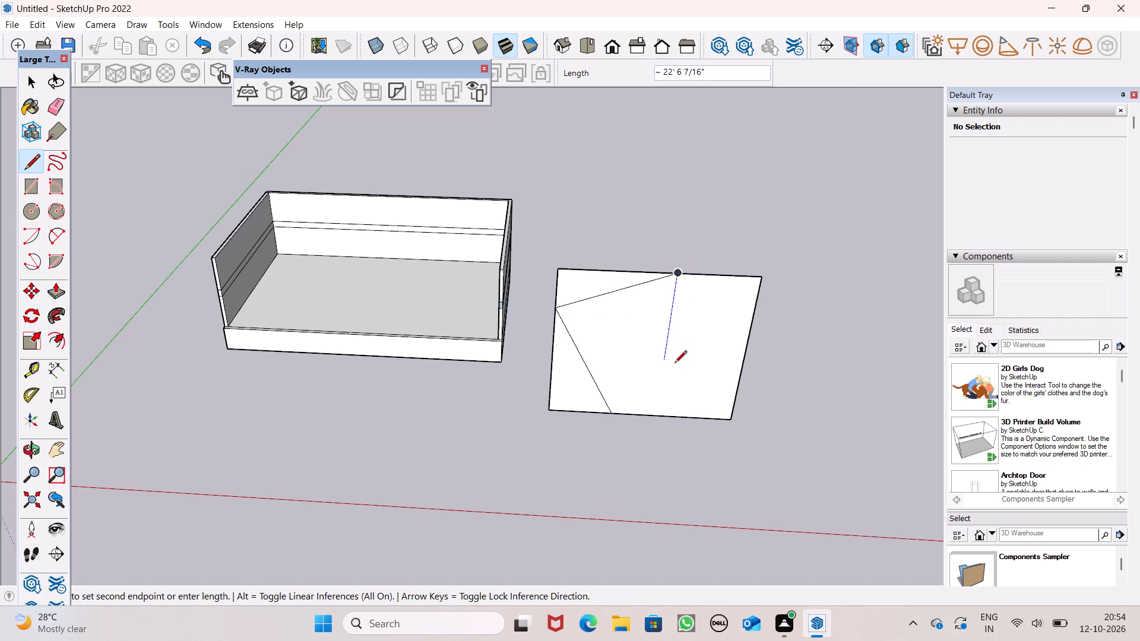
pyautogui.click(661, 415)
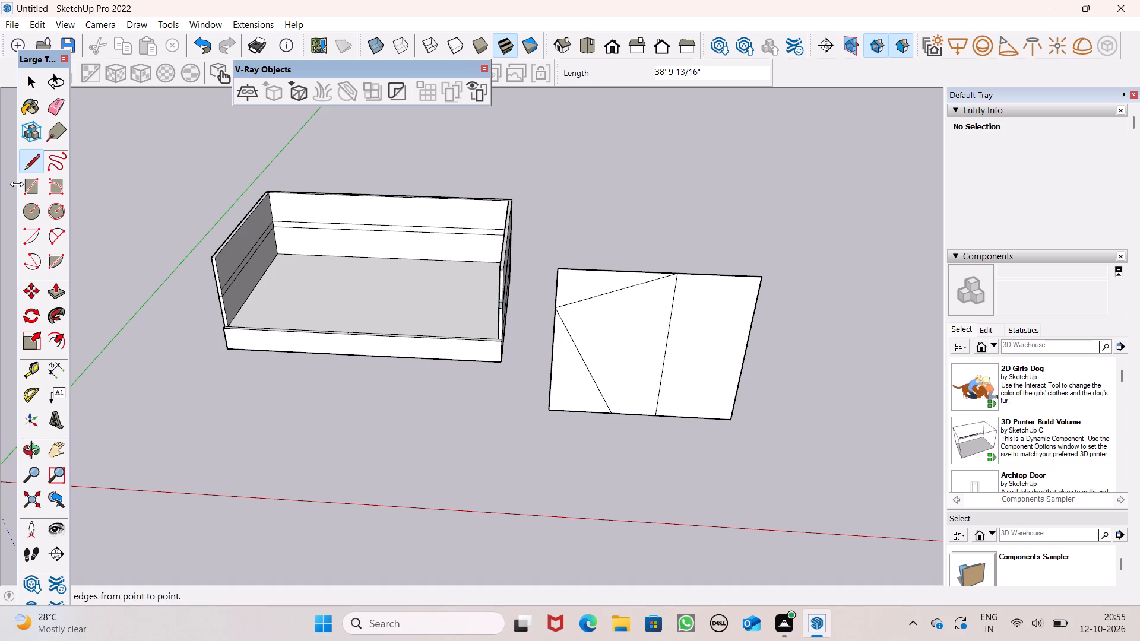
# Draw a narrow full-height rectangle on the panel, right of the vertical line, from top edge to bottom edge.
pyautogui.click(37, 187)
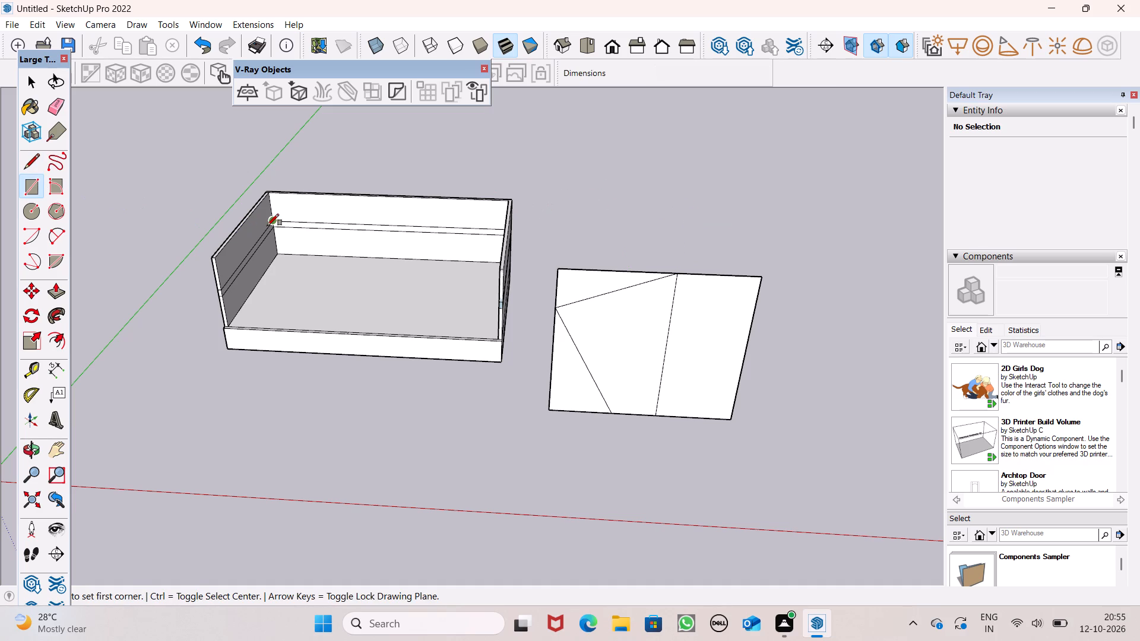
pyautogui.scroll(1, 872, 342)
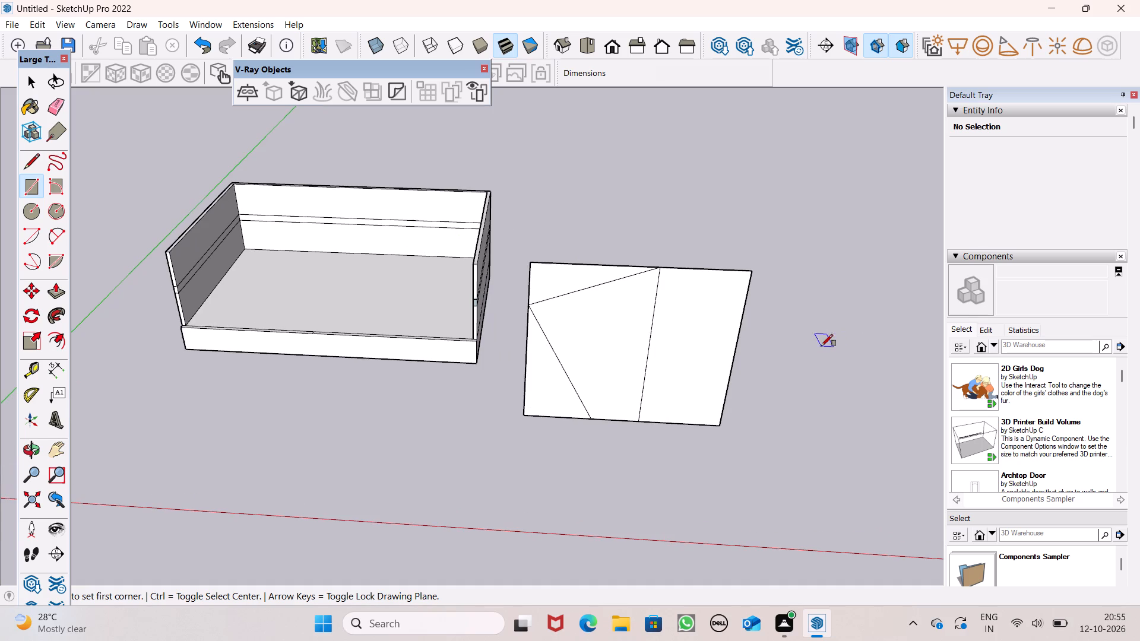
pyautogui.scroll(2, 735, 326)
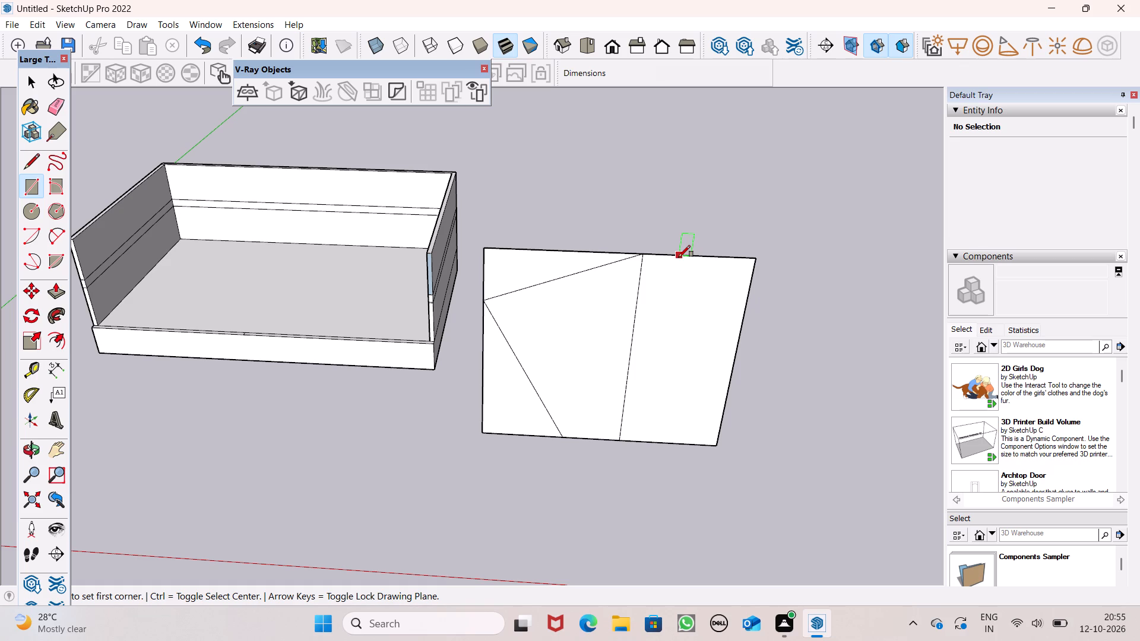
pyautogui.click(682, 257)
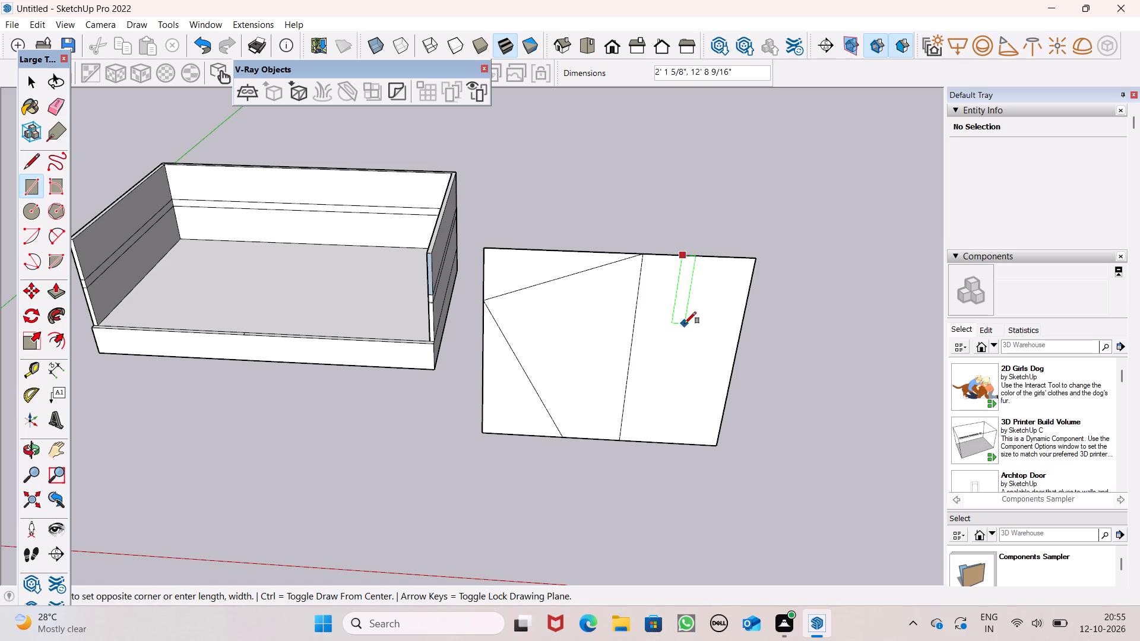
pyautogui.click(674, 440)
pyautogui.press('space')
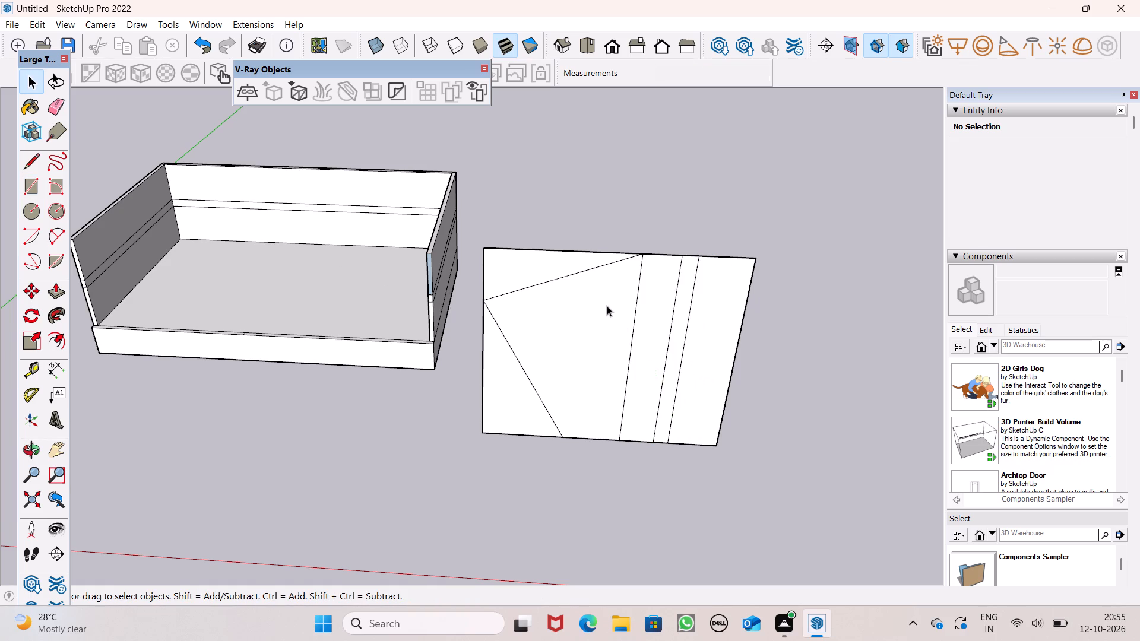
# Copy the narrow full-height strip about 5' 1" across the panel toward its right edge.
pyautogui.scroll(-3, 598, 312)
pyautogui.scroll(7, 699, 361)
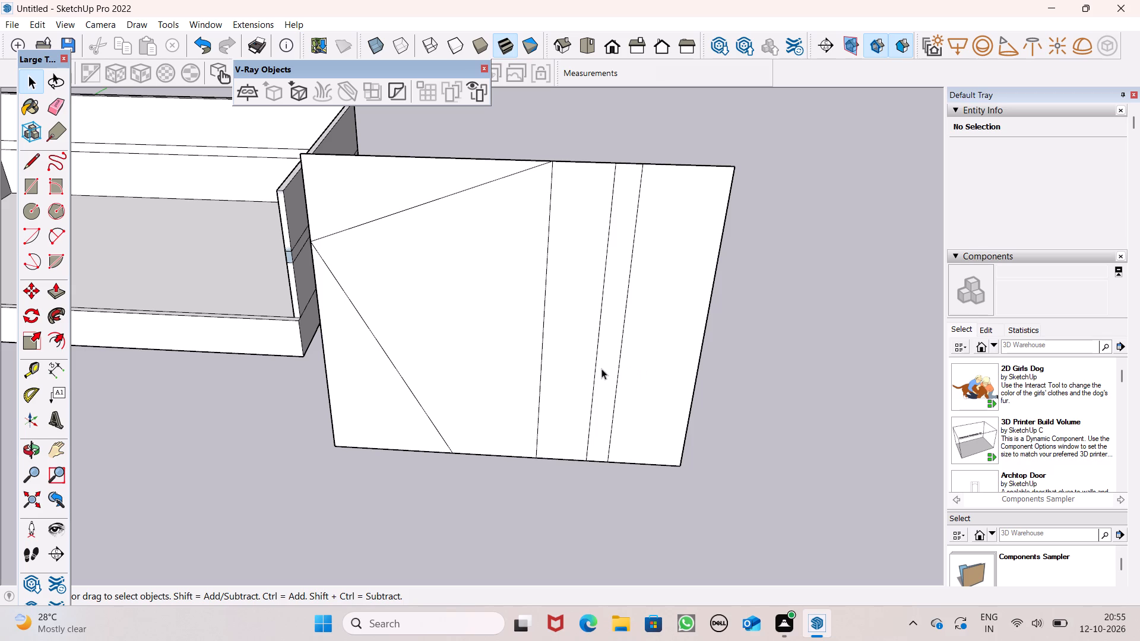
pyautogui.doubleClick(609, 363)
pyautogui.press('m')
pyautogui.press('Return')
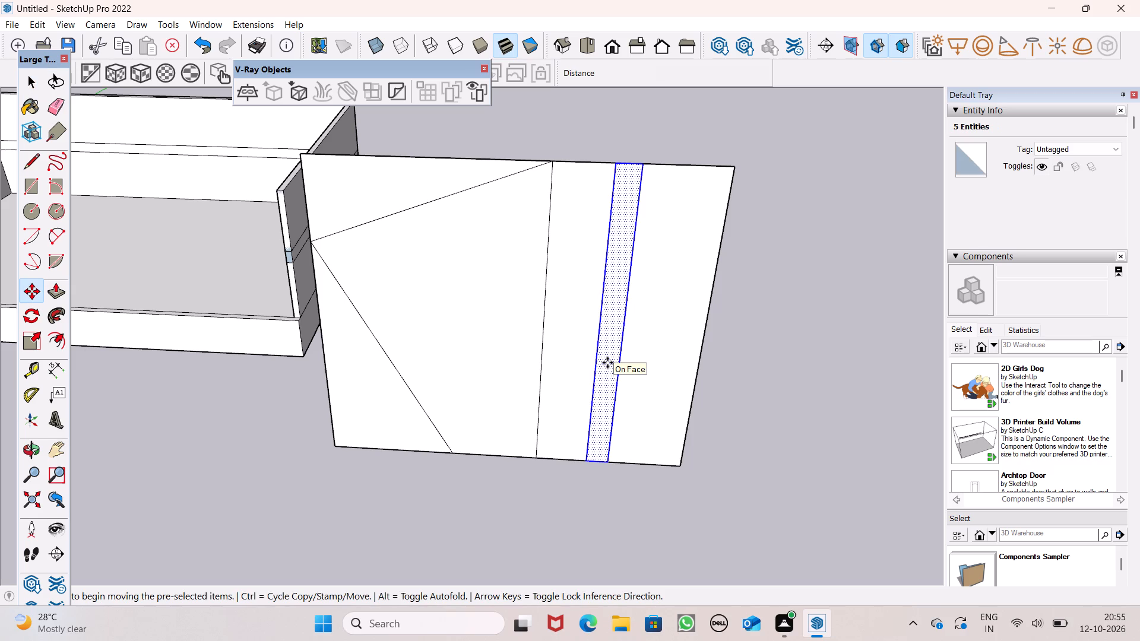
pyautogui.click(607, 363)
pyautogui.keyDown('ctrl'); pyautogui.moveTo(607, 363); pyautogui.dragTo(647, 364); pyautogui.keyUp('ctrl')
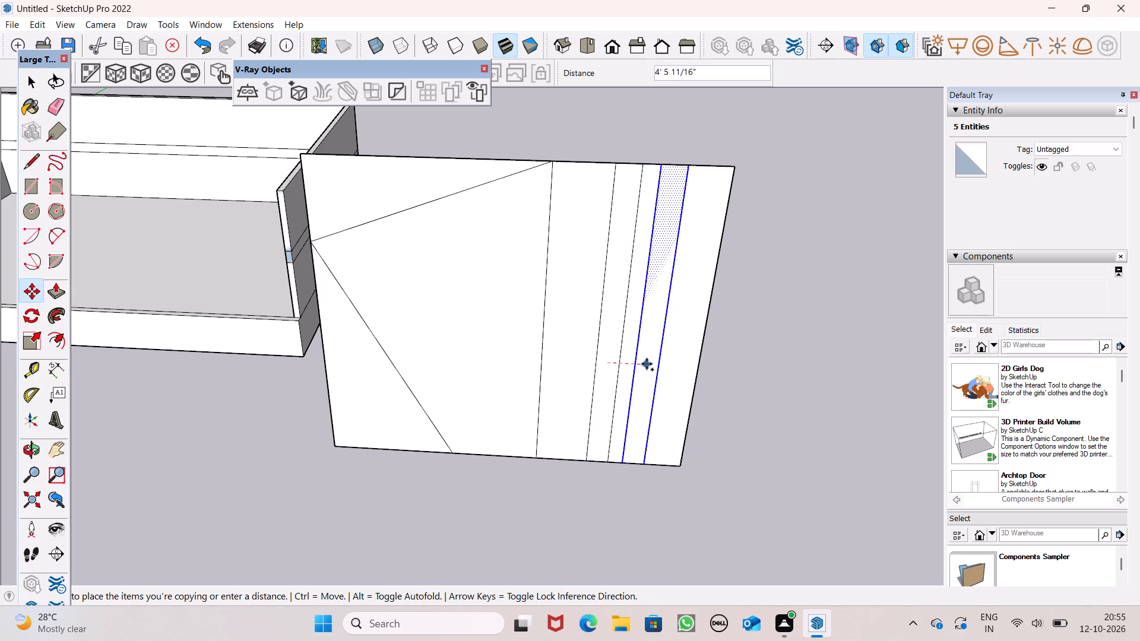
pyautogui.keyDown('ctrl'); pyautogui.moveTo(647, 364); pyautogui.dragTo(651, 364); pyautogui.keyUp('ctrl')
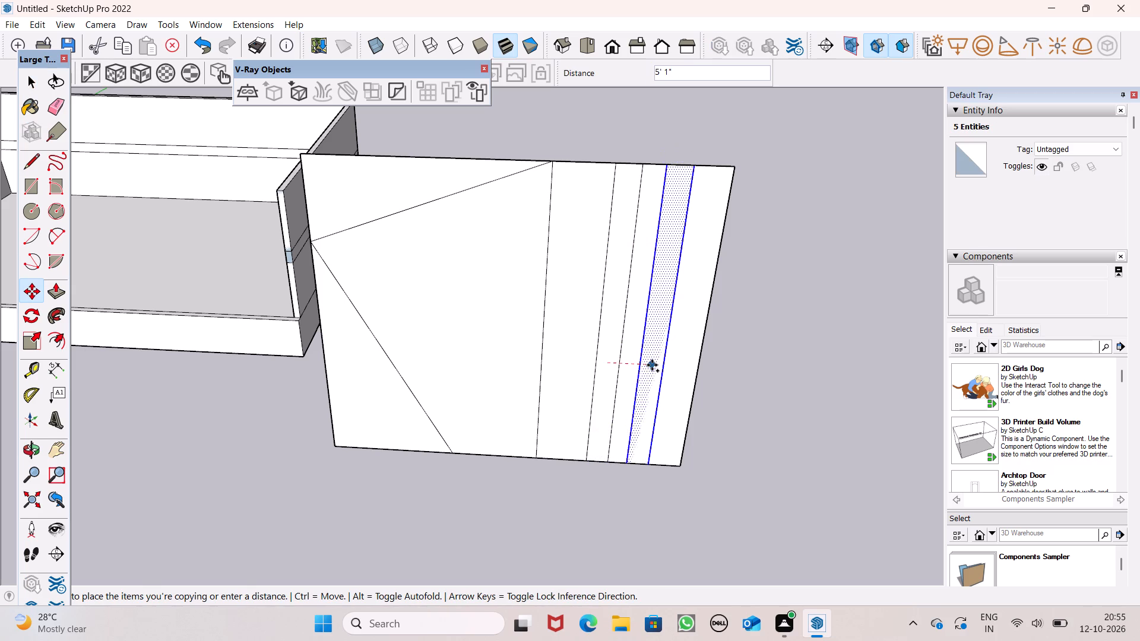
pyautogui.click(652, 365)
pyautogui.press('space')
# Draw a line extending the panel's top edge about 5' 10" beyond its right side, and a new side edge down from its end.
pyautogui.scroll(-5, 725, 296)
pyautogui.moveTo(700, 335); pyautogui.dragTo(687, 341, button='middle')
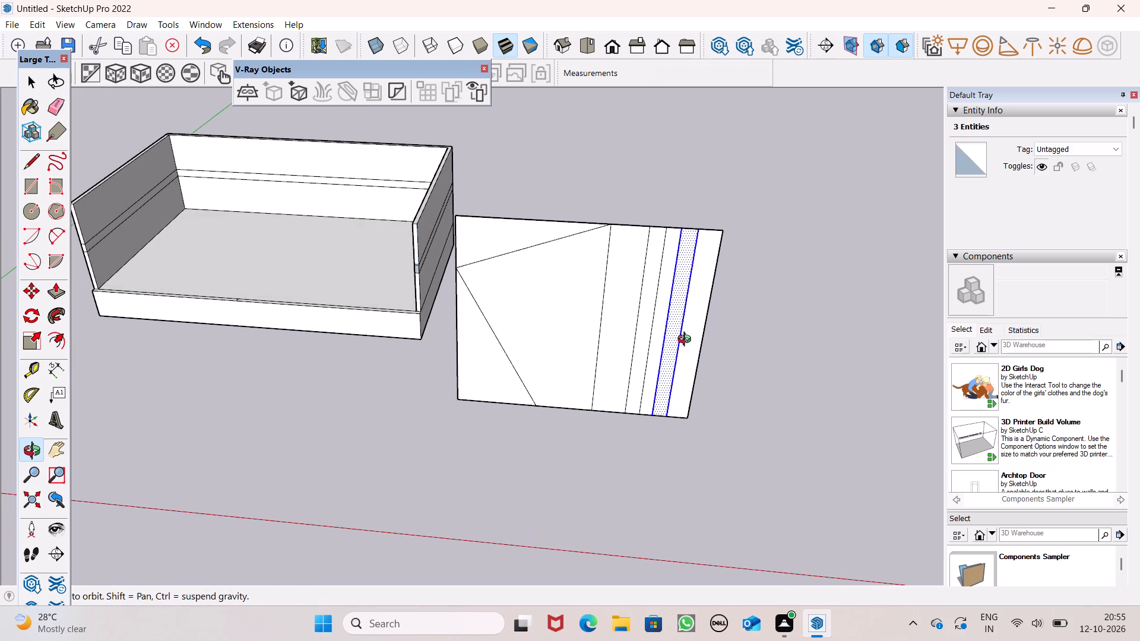
pyautogui.moveTo(687, 341); pyautogui.dragTo(689, 339, button='middle')
pyautogui.click(31, 156)
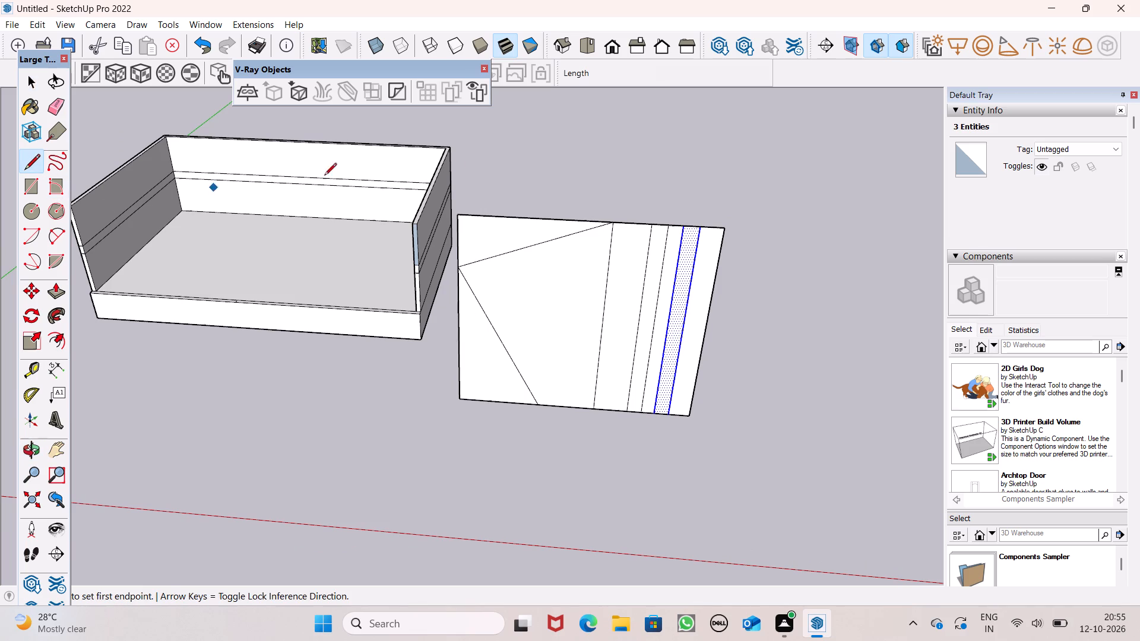
pyautogui.click(721, 227)
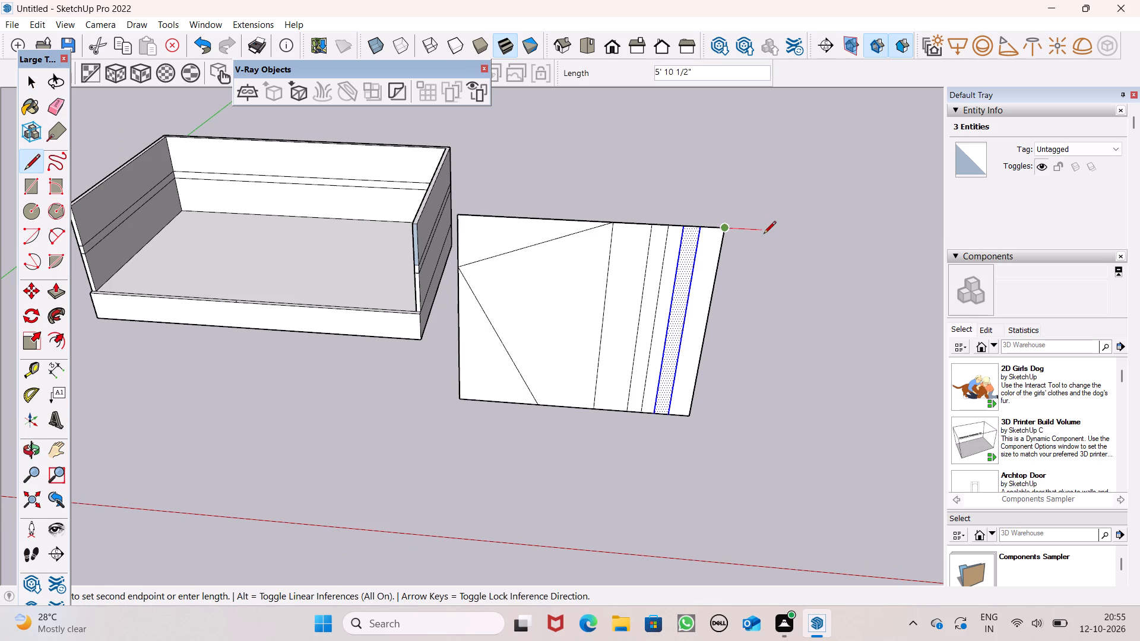
pyautogui.click(764, 234)
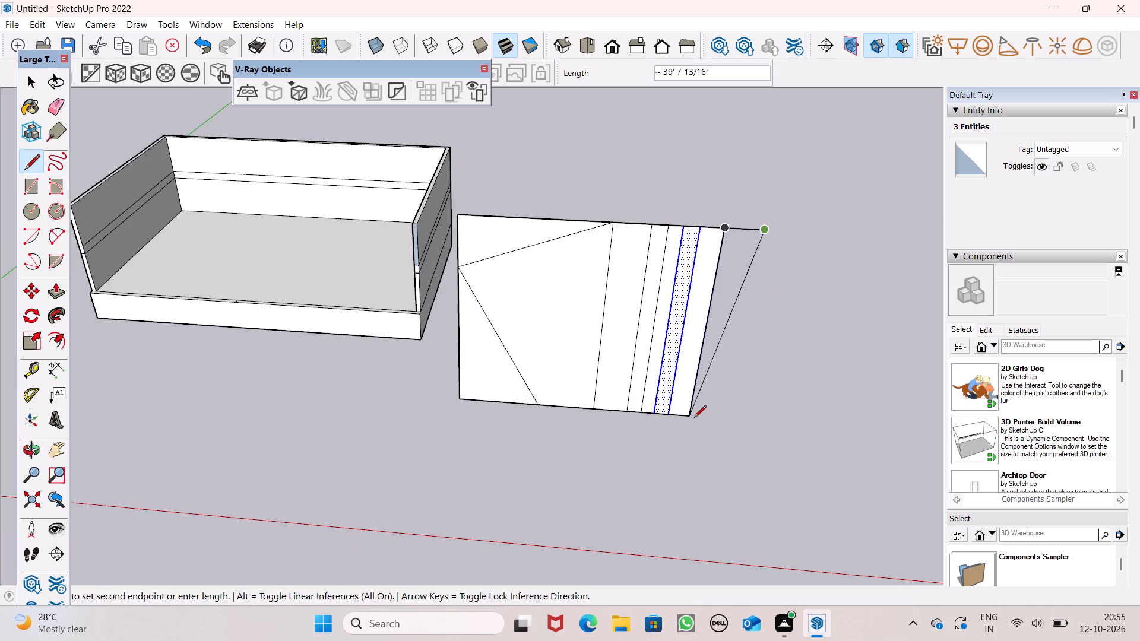
pyautogui.click(721, 420)
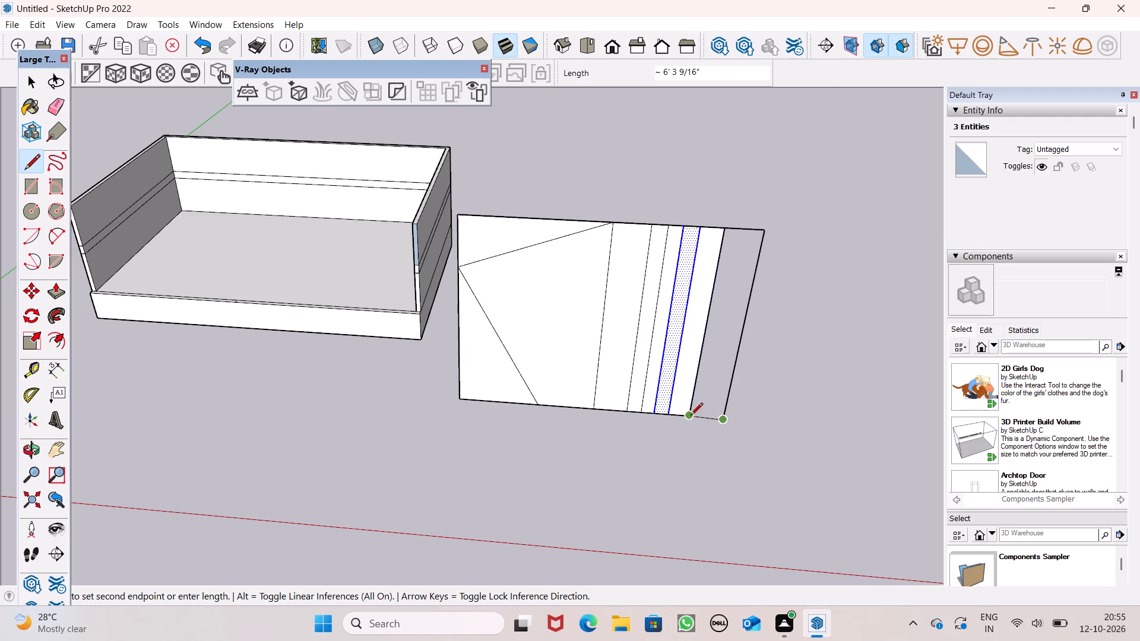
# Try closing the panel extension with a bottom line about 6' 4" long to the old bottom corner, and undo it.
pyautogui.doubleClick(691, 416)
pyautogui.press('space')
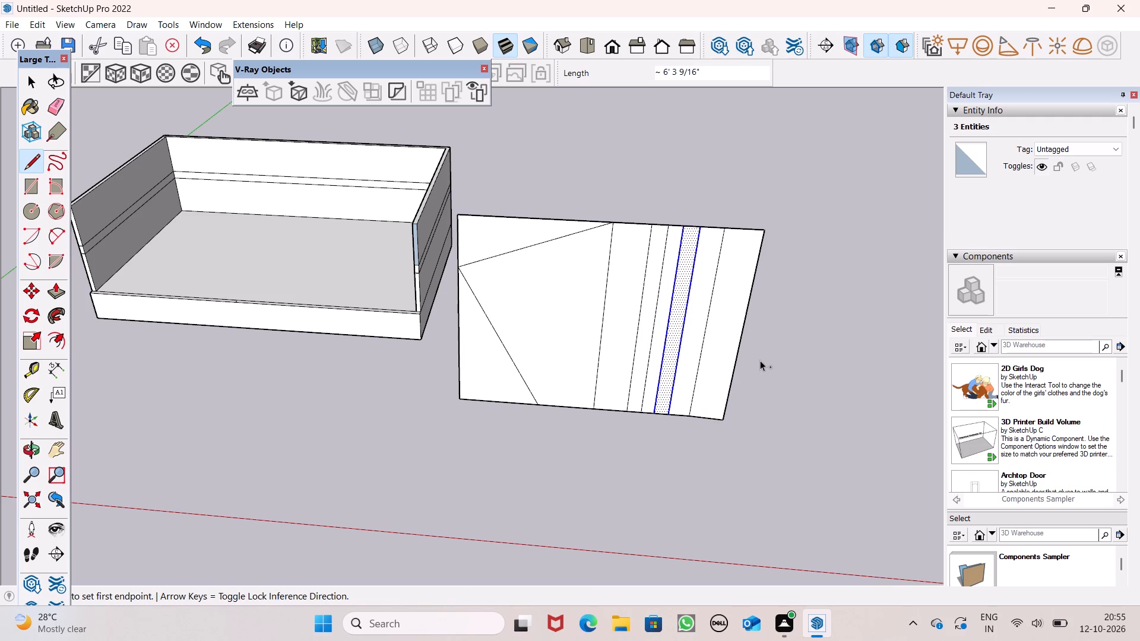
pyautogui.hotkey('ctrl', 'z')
# Draw the extension's bottom edge from the panel's old bottom-right corner out past the new side edge to close the face.
pyautogui.moveTo(716, 418); pyautogui.dragTo(718, 380, button='middle')
pyautogui.scroll(1, 716, 418)
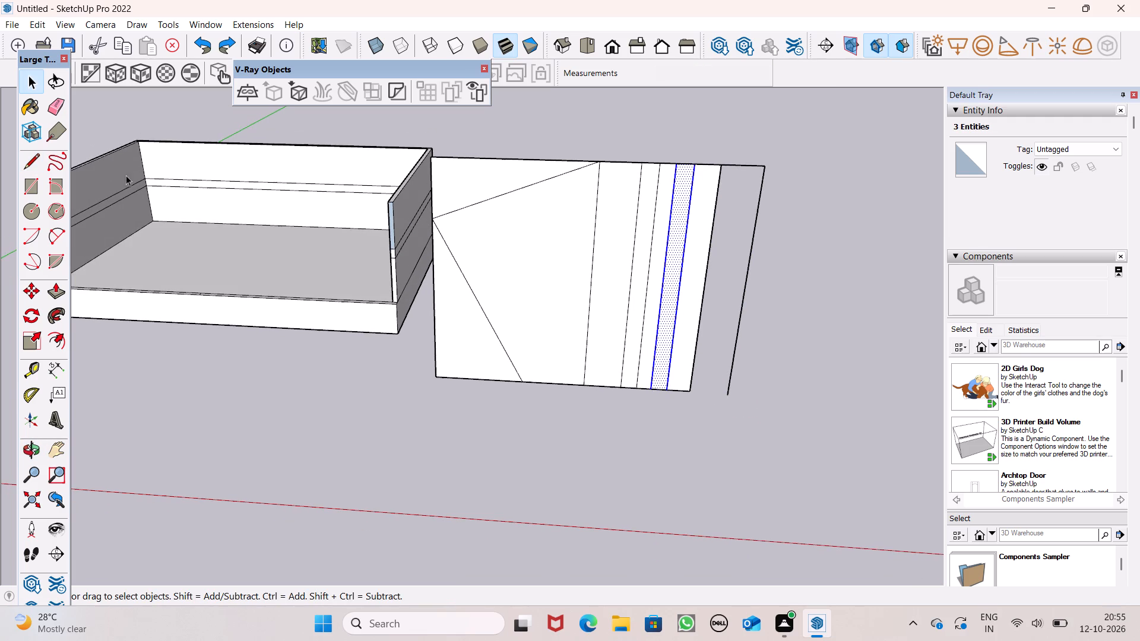
pyautogui.click(38, 166)
pyautogui.scroll(5, 872, 453)
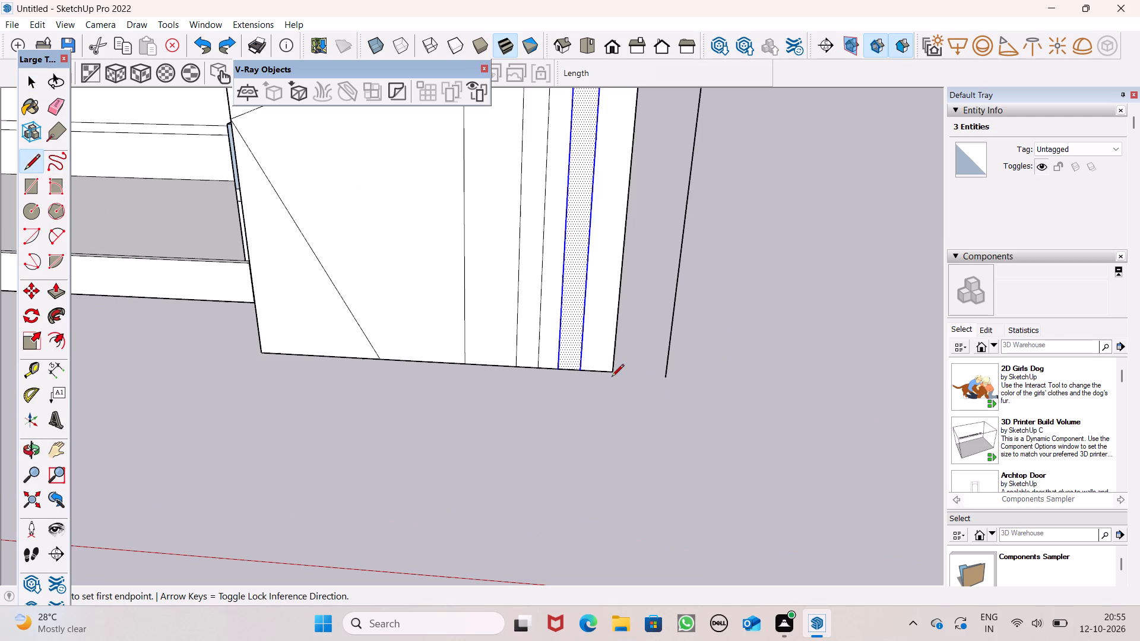
pyautogui.click(610, 373)
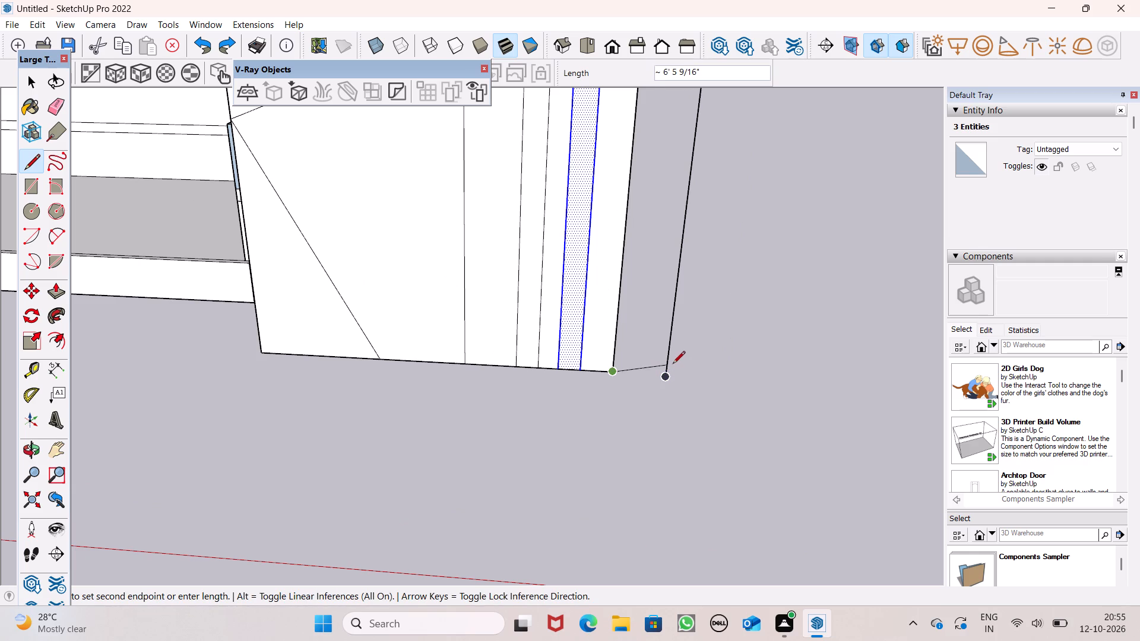
pyautogui.click(676, 370)
pyautogui.press('space')
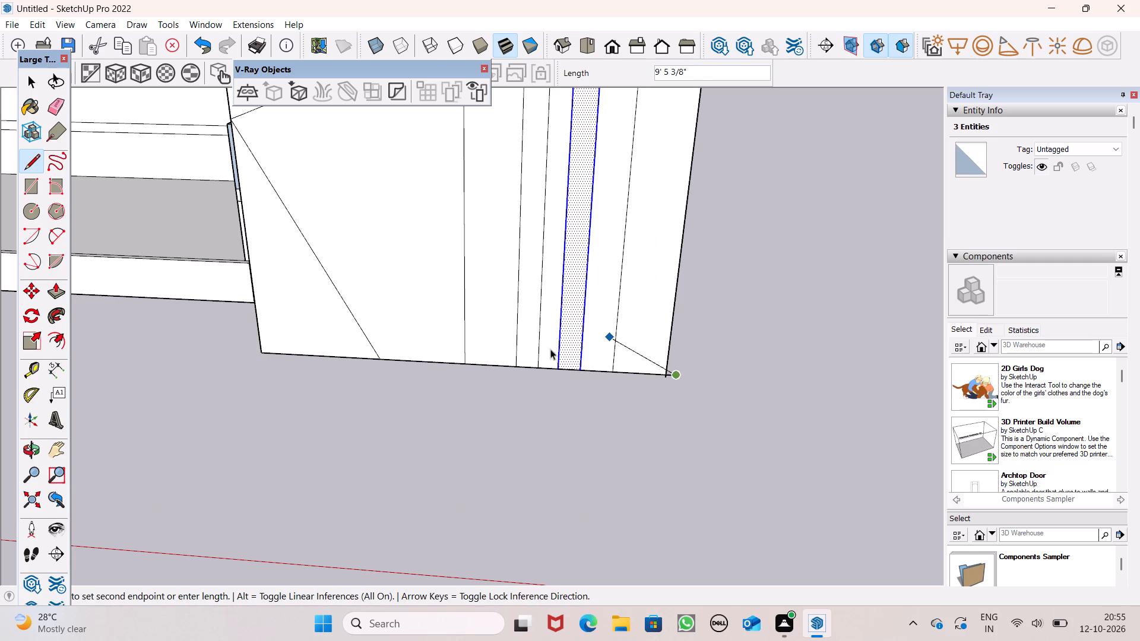
pyautogui.press('space')
# Erase the two line stubs overhanging the extended panel's new bottom-right corner.
pyautogui.click(59, 96)
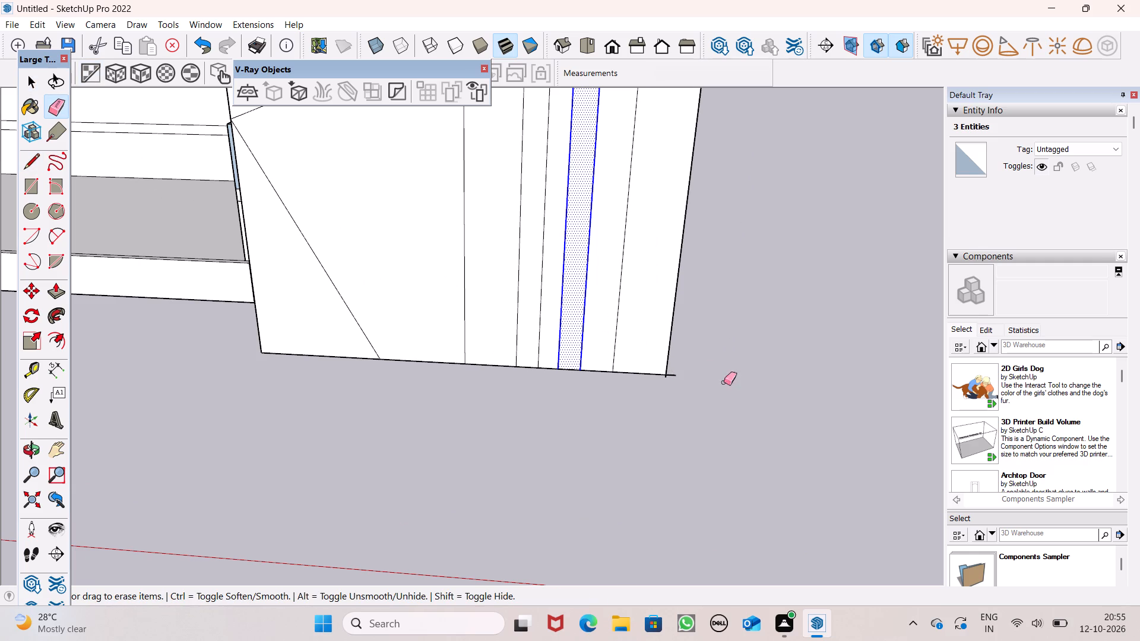
pyautogui.scroll(5, 731, 383)
pyautogui.scroll(15, 626, 369)
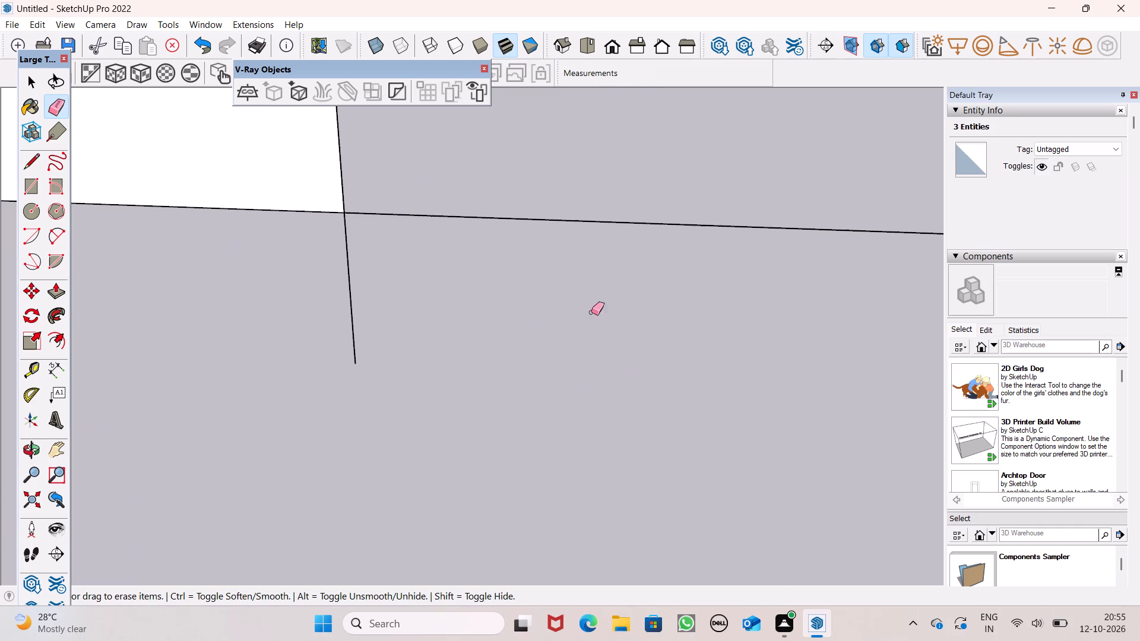
pyautogui.click(541, 226)
pyautogui.moveTo(563, 208); pyautogui.dragTo(560, 231)
pyautogui.moveTo(347, 281); pyautogui.dragTo(378, 281)
pyautogui.press('space')
# Delete the old right-edge line that separates the extension from the rest of the panel.
pyautogui.scroll(-11, 897, 367)
pyautogui.scroll(-7, 689, 339)
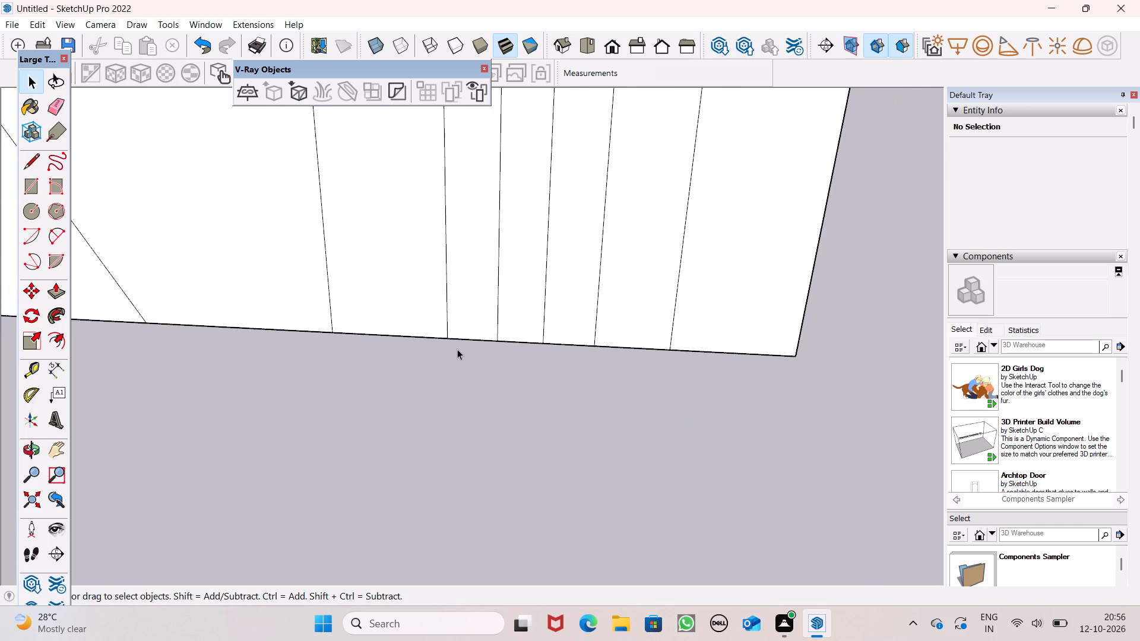
pyautogui.scroll(-5, 456, 350)
pyautogui.scroll(-6, 517, 367)
pyautogui.scroll(1, 555, 272)
pyautogui.scroll(4, 561, 125)
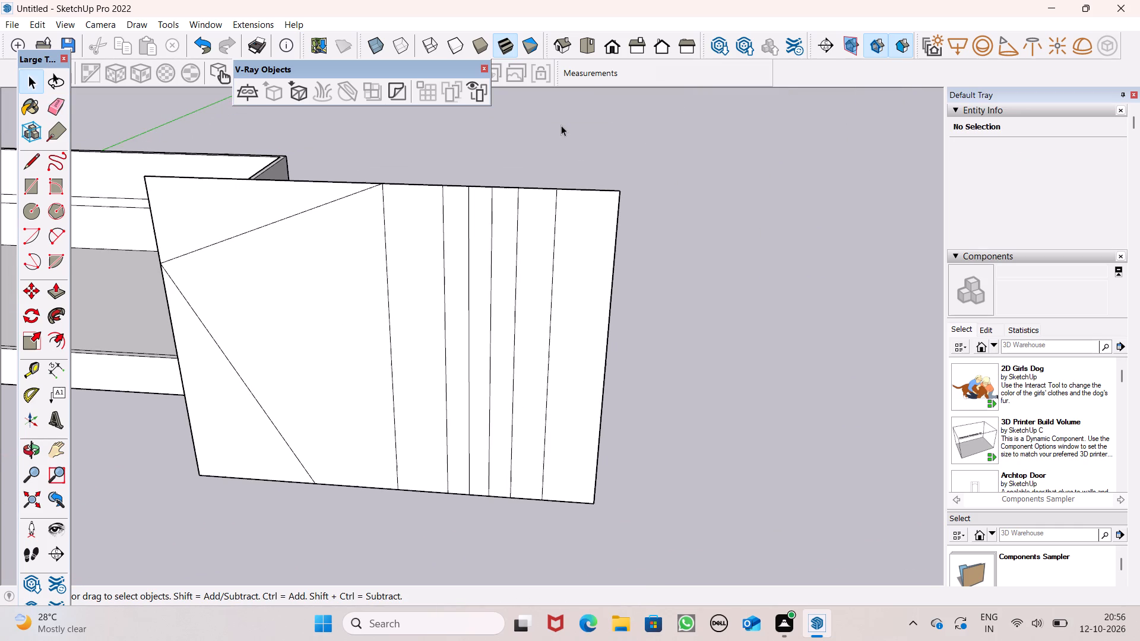
pyautogui.click(552, 313)
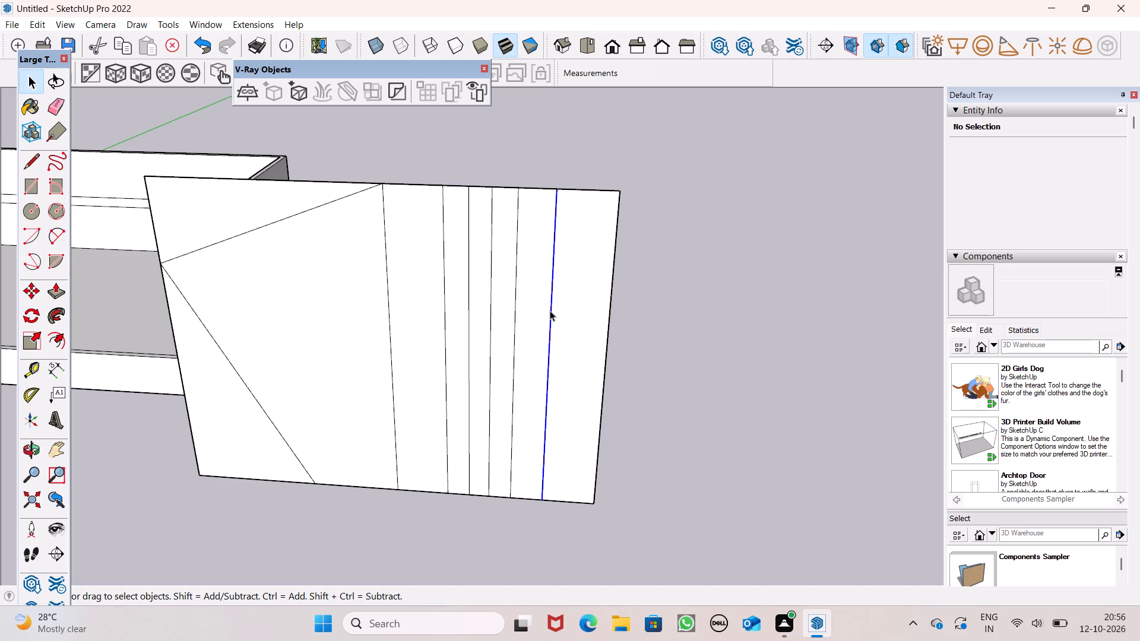
pyautogui.press('Delete')
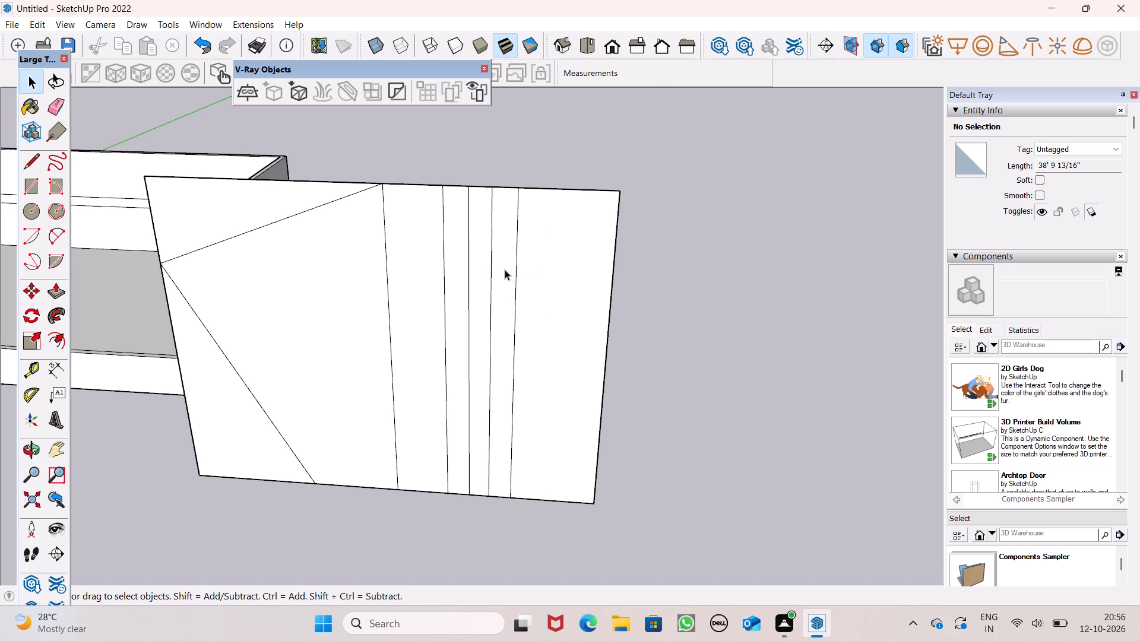
# Copy the outer narrow strip once more toward the panel's right edge, making a third evenly spaced strip.
pyautogui.doubleClick(505, 269)
pyautogui.press('m')
pyautogui.press('Return')
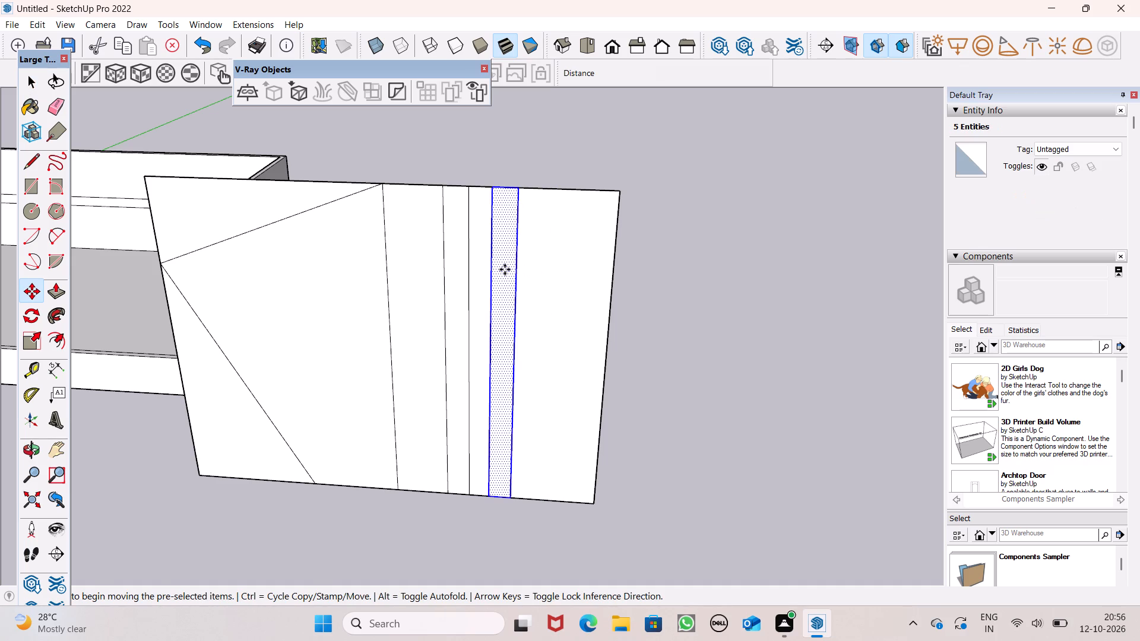
pyautogui.moveTo(505, 269); pyautogui.dragTo(549, 272)
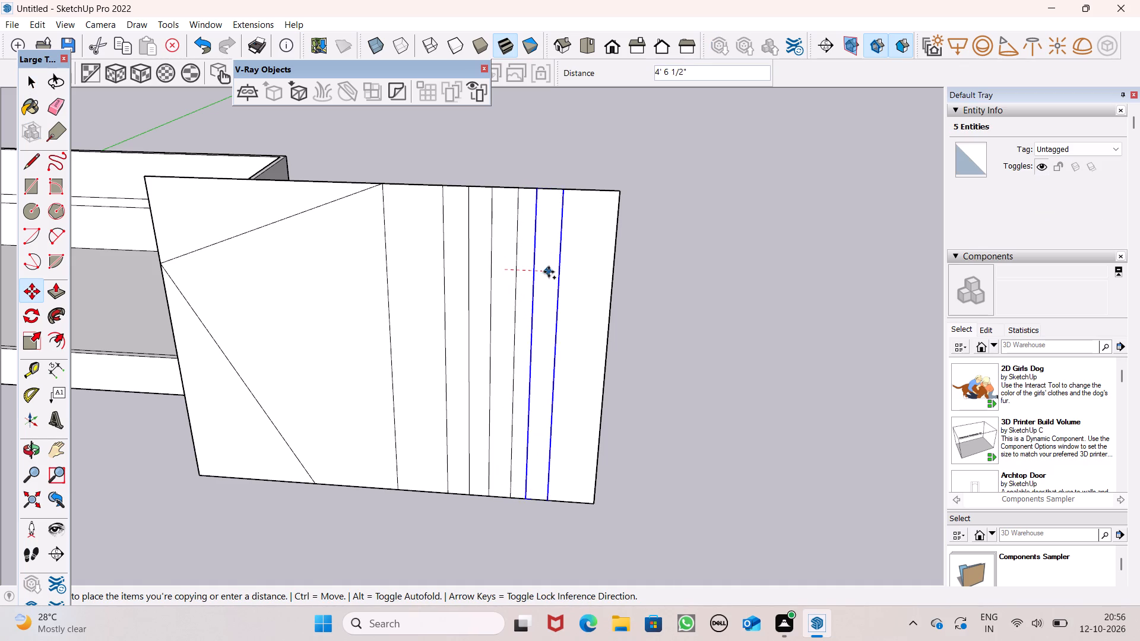
pyautogui.moveTo(549, 272); pyautogui.dragTo(546, 272)
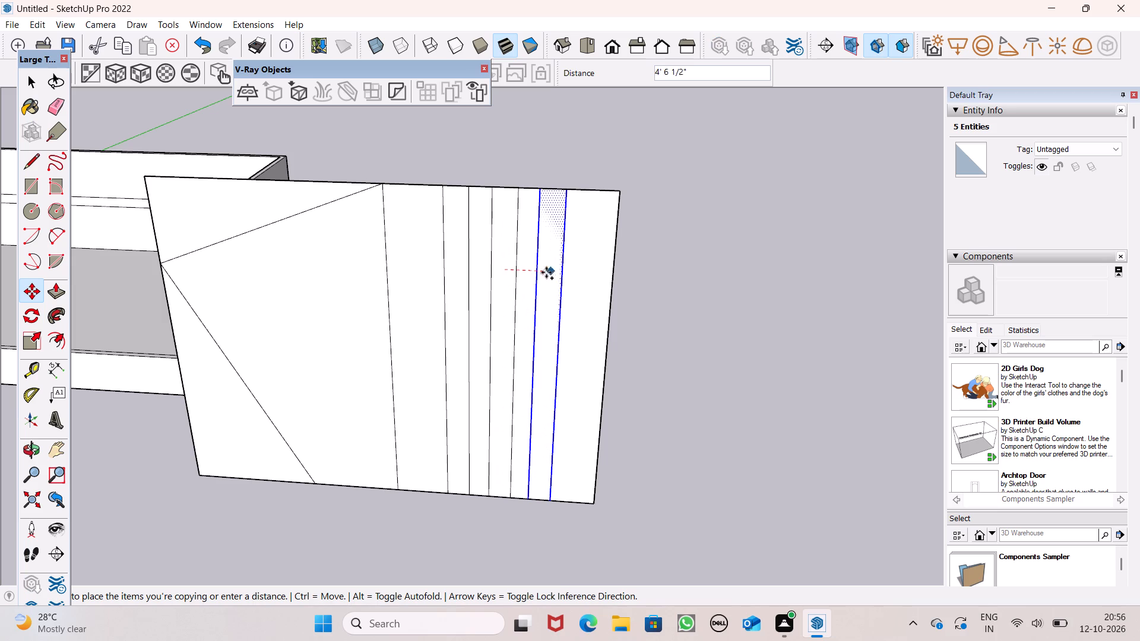
pyautogui.moveTo(546, 272); pyautogui.dragTo(551, 274)
pyautogui.press('space')
pyautogui.click(783, 289)
# Push/Pull the large angled face between the diagonals and the vertical line outward about 1' 11".
pyautogui.scroll(-4, 785, 280)
pyautogui.moveTo(815, 330); pyautogui.dragTo(921, 324, button='middle')
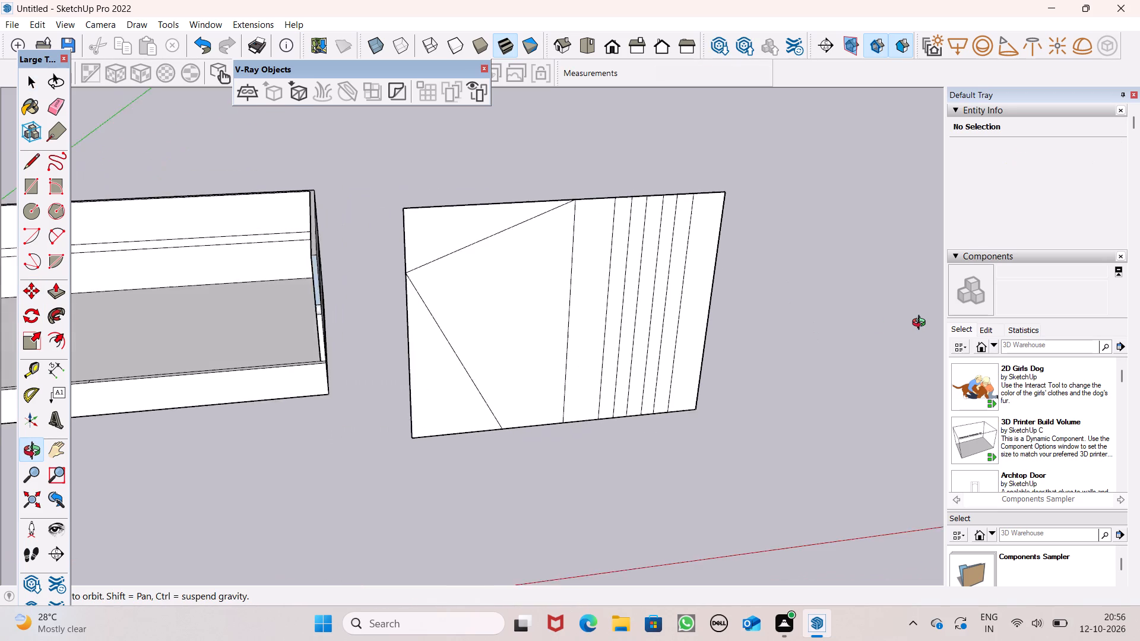
pyautogui.moveTo(921, 324); pyautogui.dragTo(923, 355, button='middle')
pyautogui.scroll(1, 927, 350)
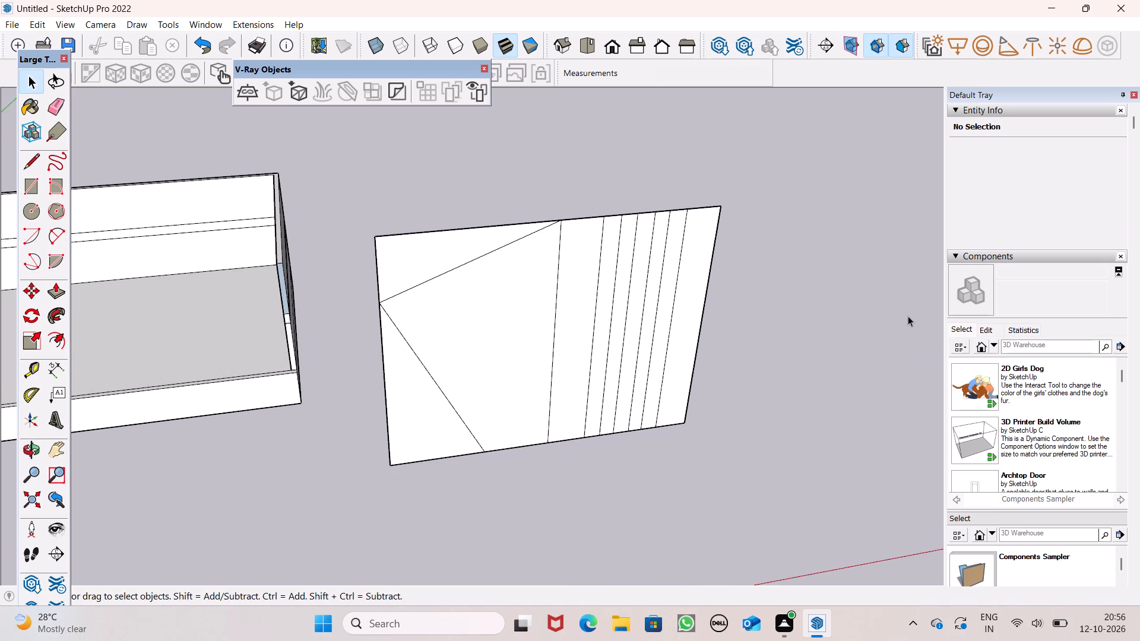
pyautogui.moveTo(886, 350); pyautogui.dragTo(817, 265, button='middle')
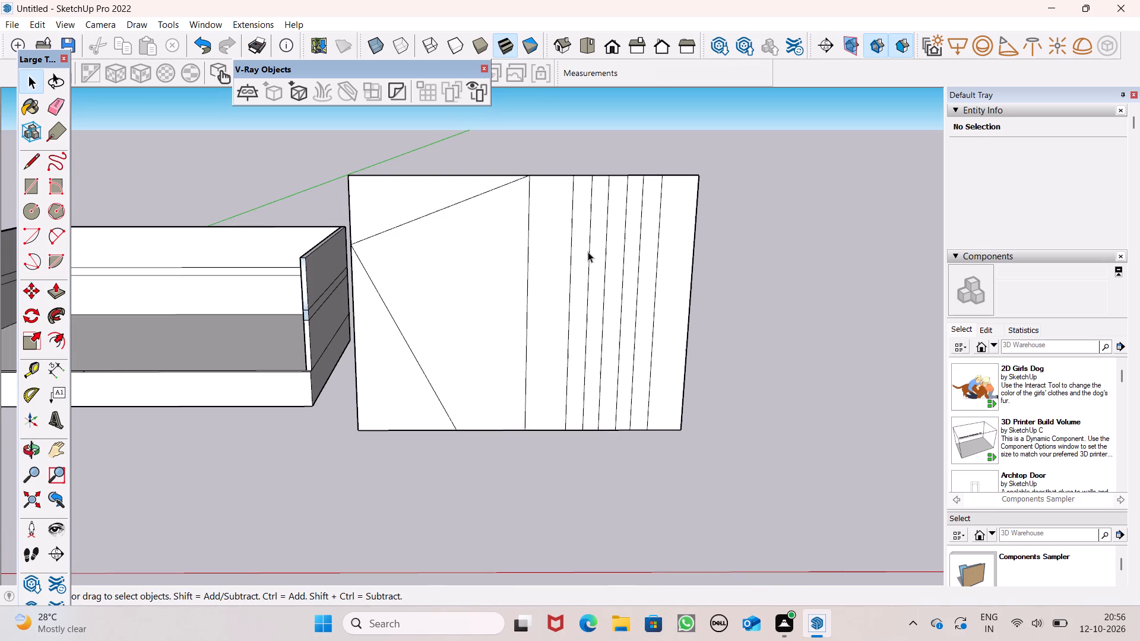
pyautogui.scroll(-1, 591, 268)
pyautogui.moveTo(599, 286); pyautogui.dragTo(601, 326, button='middle')
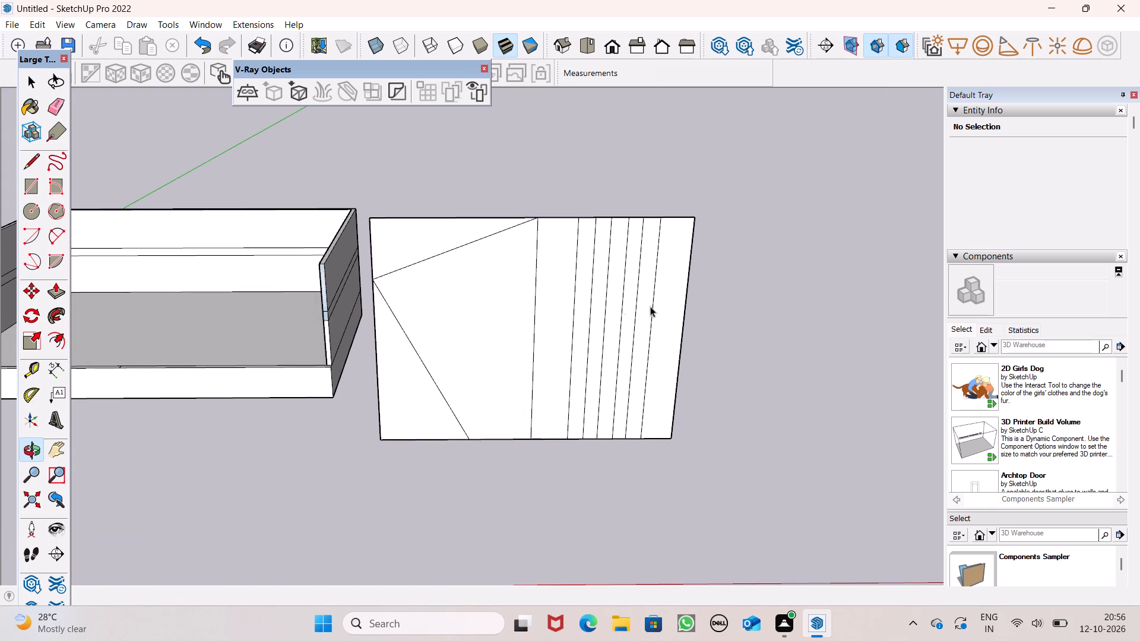
pyautogui.click(52, 291)
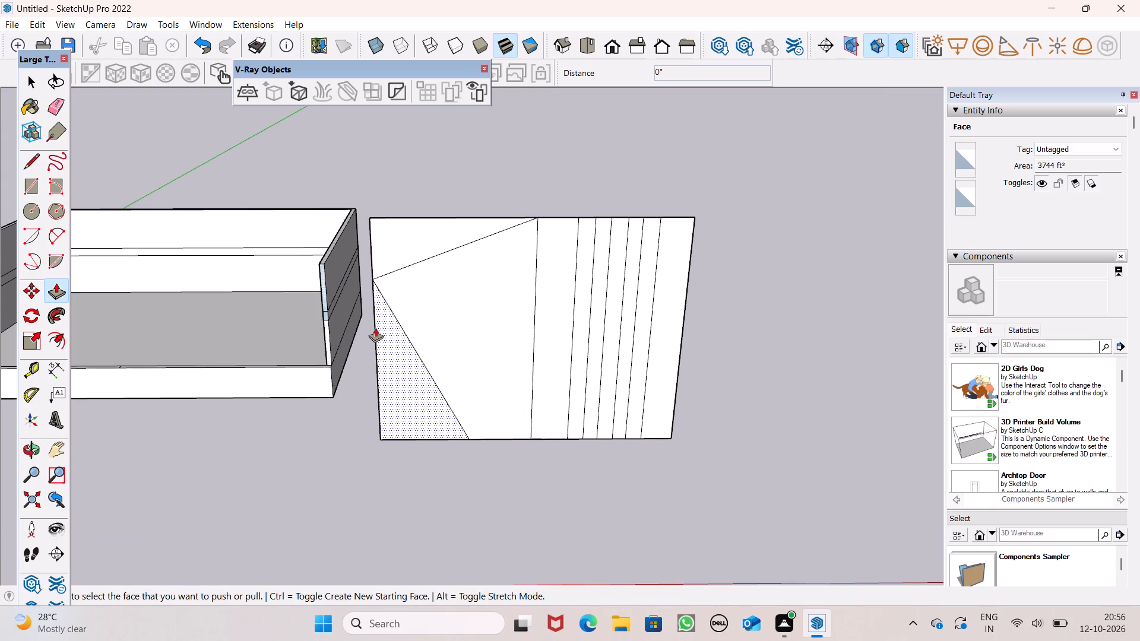
pyautogui.moveTo(439, 358); pyautogui.dragTo(449, 431, button='middle')
pyautogui.scroll(1, 458, 398)
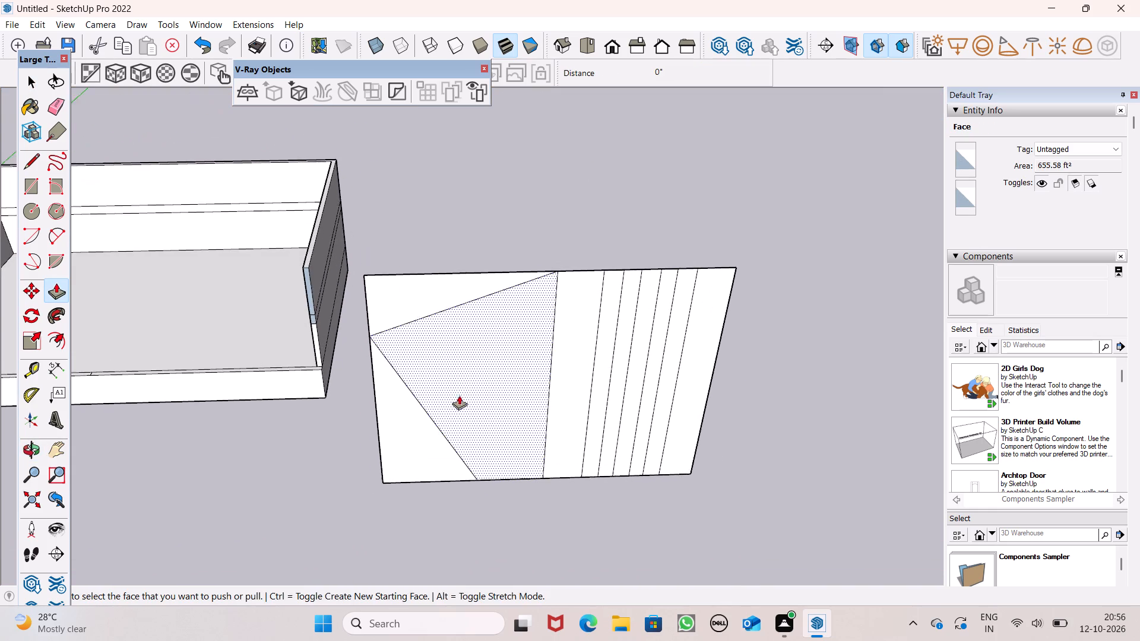
pyautogui.scroll(2, 459, 395)
pyautogui.moveTo(461, 392); pyautogui.dragTo(465, 402)
# Push/Pull the three narrow vertical strips outward 1' 11 1/8", level with the raised angled face.
pyautogui.scroll(-3, 501, 377)
pyautogui.moveTo(501, 427); pyautogui.dragTo(515, 495, button='middle')
pyautogui.middleClick(515, 495)
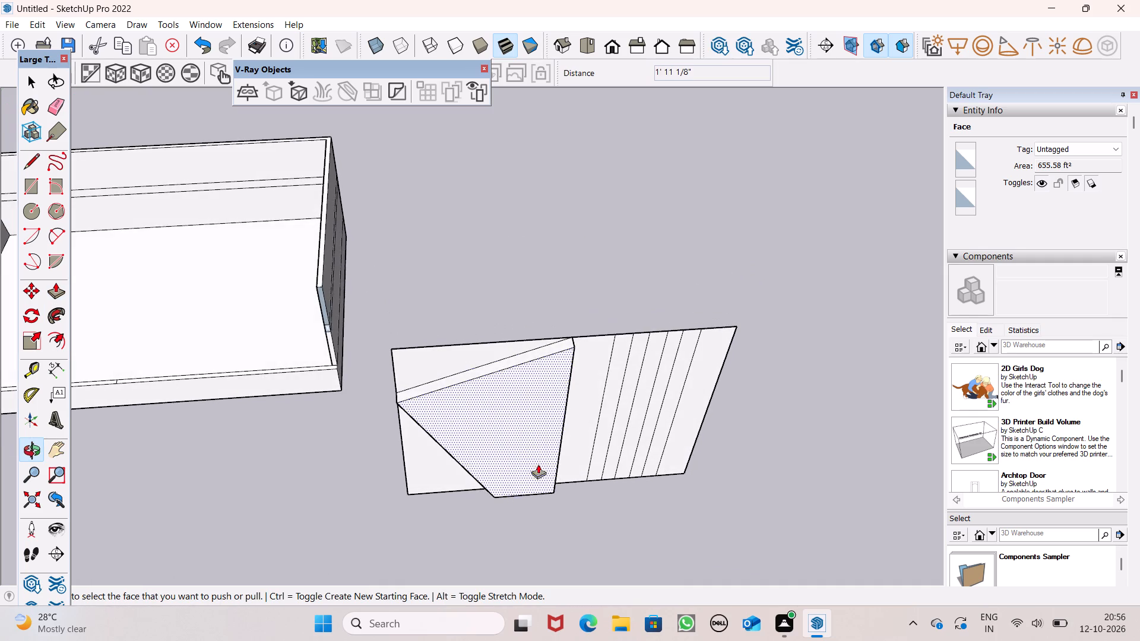
pyautogui.scroll(2, 615, 439)
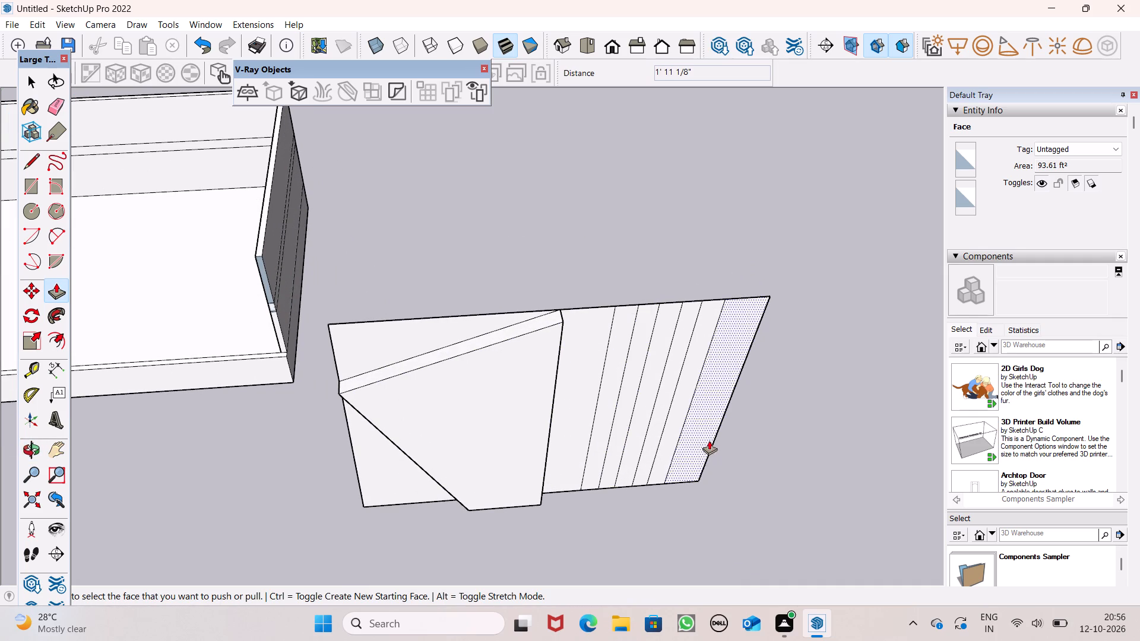
pyautogui.moveTo(604, 428); pyautogui.dragTo(547, 434)
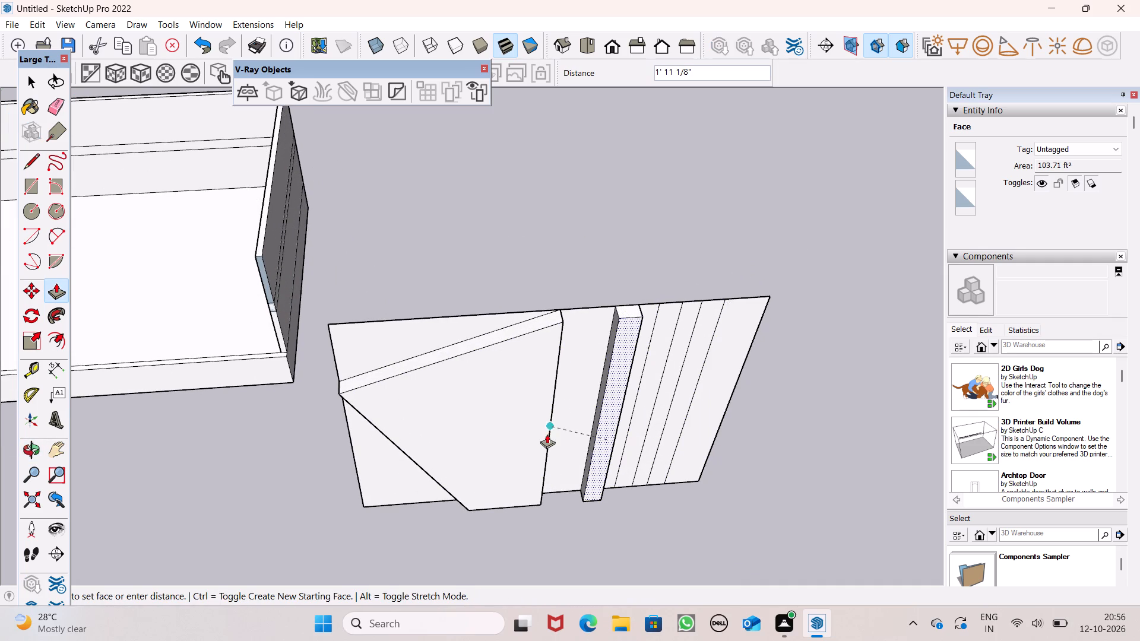
pyautogui.moveTo(547, 434); pyautogui.dragTo(539, 432)
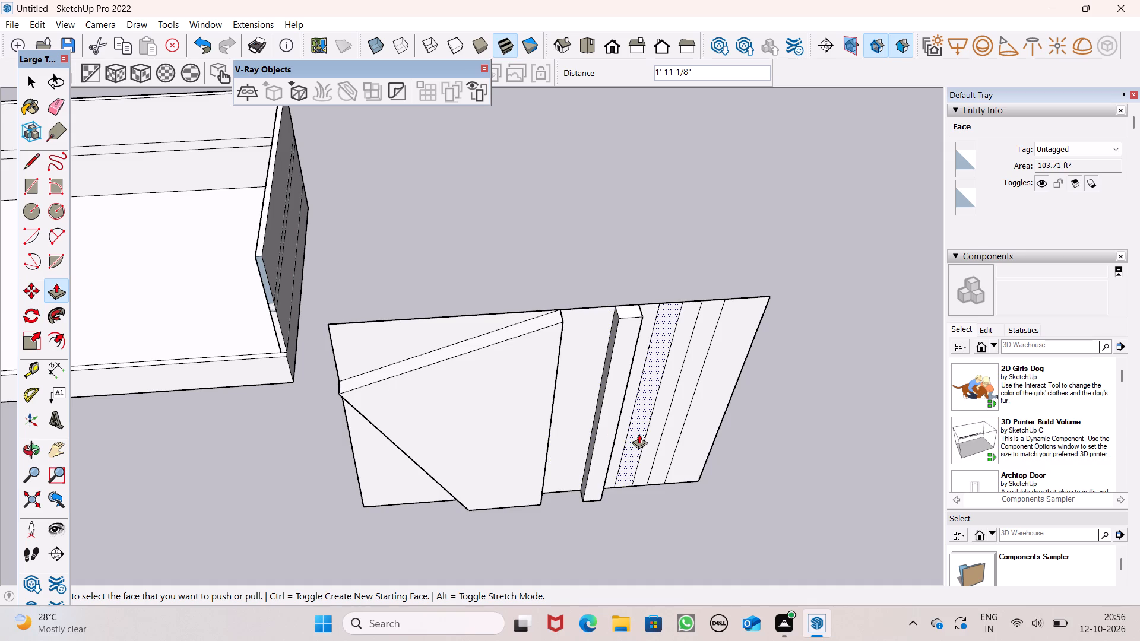
pyautogui.moveTo(639, 434); pyautogui.dragTo(610, 458)
pyautogui.moveTo(670, 455); pyautogui.dragTo(640, 473)
pyautogui.scroll(-4, 702, 307)
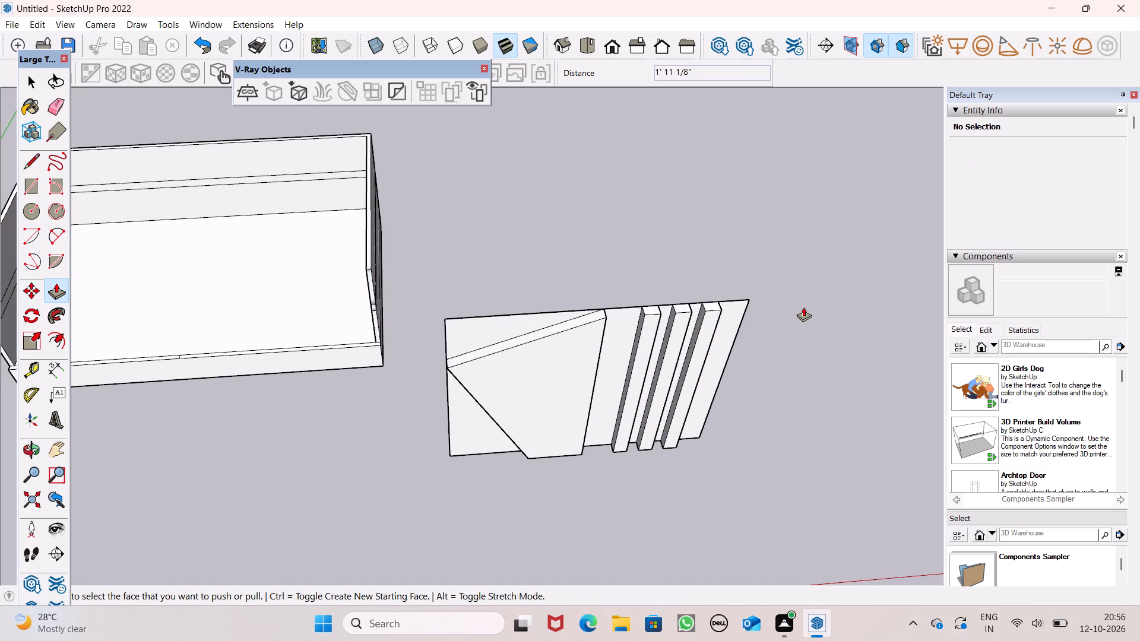
pyautogui.scroll(-2, 806, 312)
pyautogui.press('space')
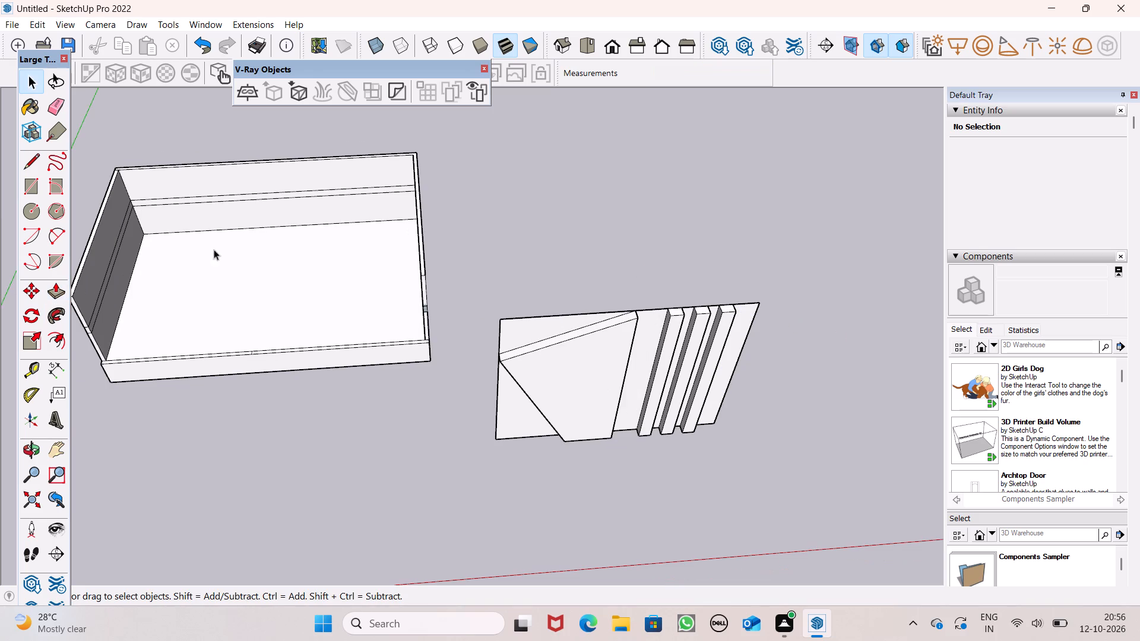
# Erase the leftover edges of the triangular piece below the slanted side at the facade panel's lower corner.
pyautogui.click(60, 110)
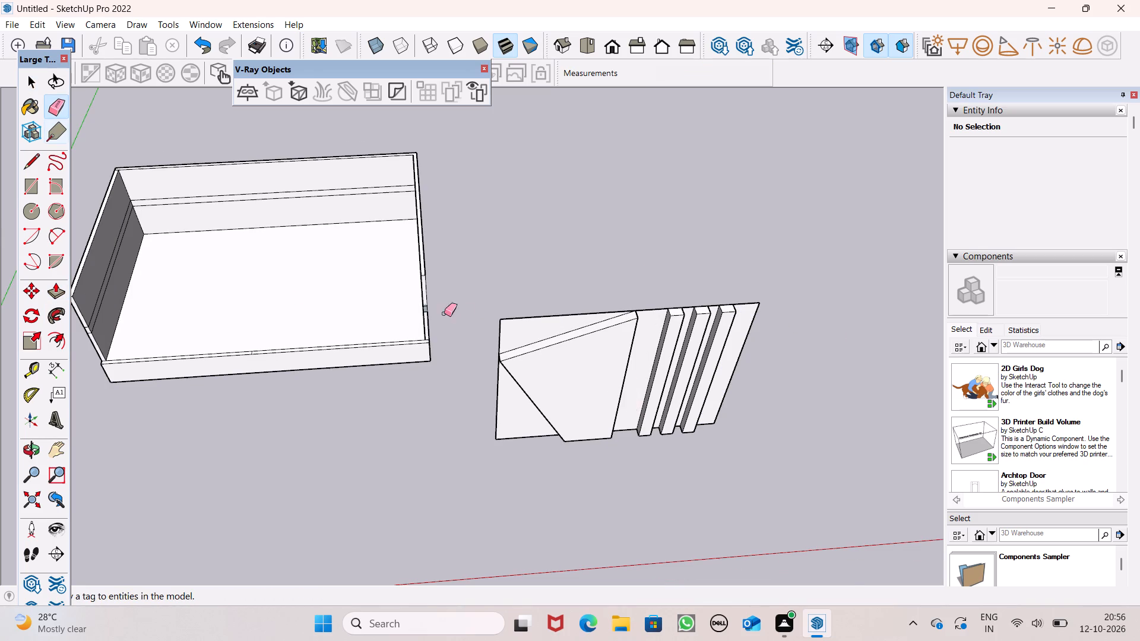
pyautogui.scroll(4, 443, 310)
pyautogui.moveTo(578, 333); pyautogui.dragTo(578, 322)
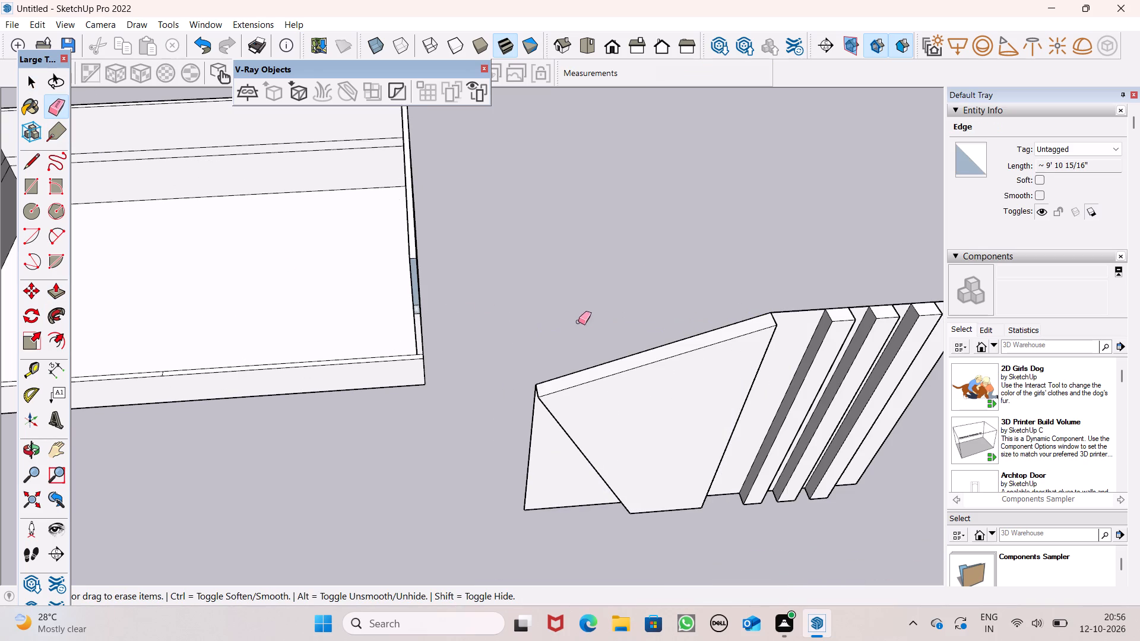
pyautogui.scroll(-2, 547, 322)
pyautogui.moveTo(556, 426); pyautogui.dragTo(543, 338, button='middle')
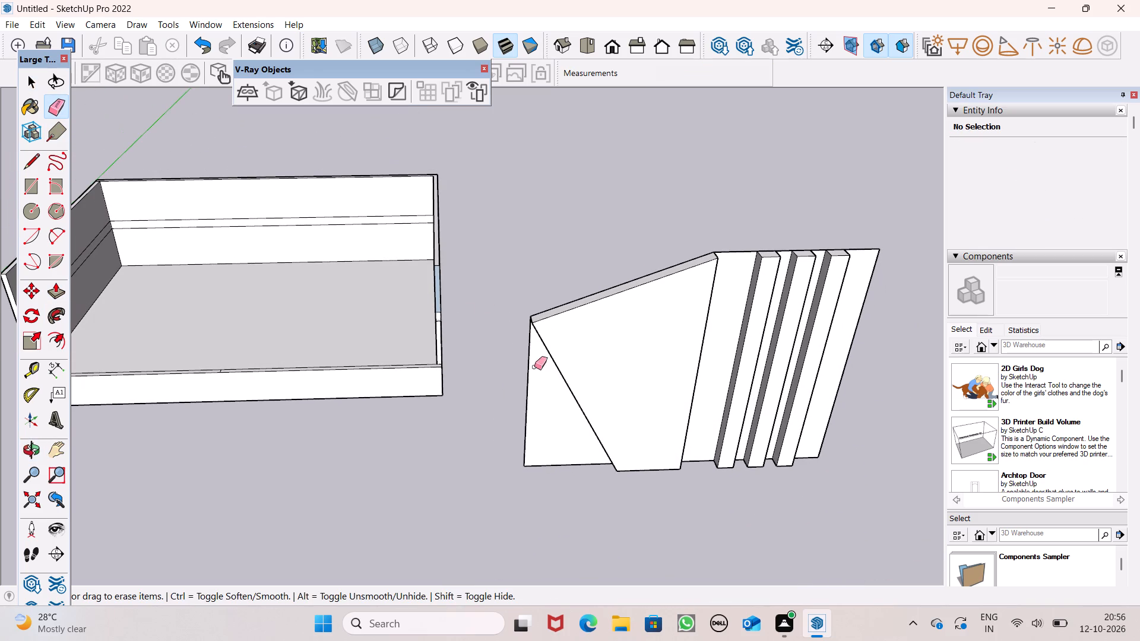
pyautogui.moveTo(521, 385); pyautogui.dragTo(564, 464)
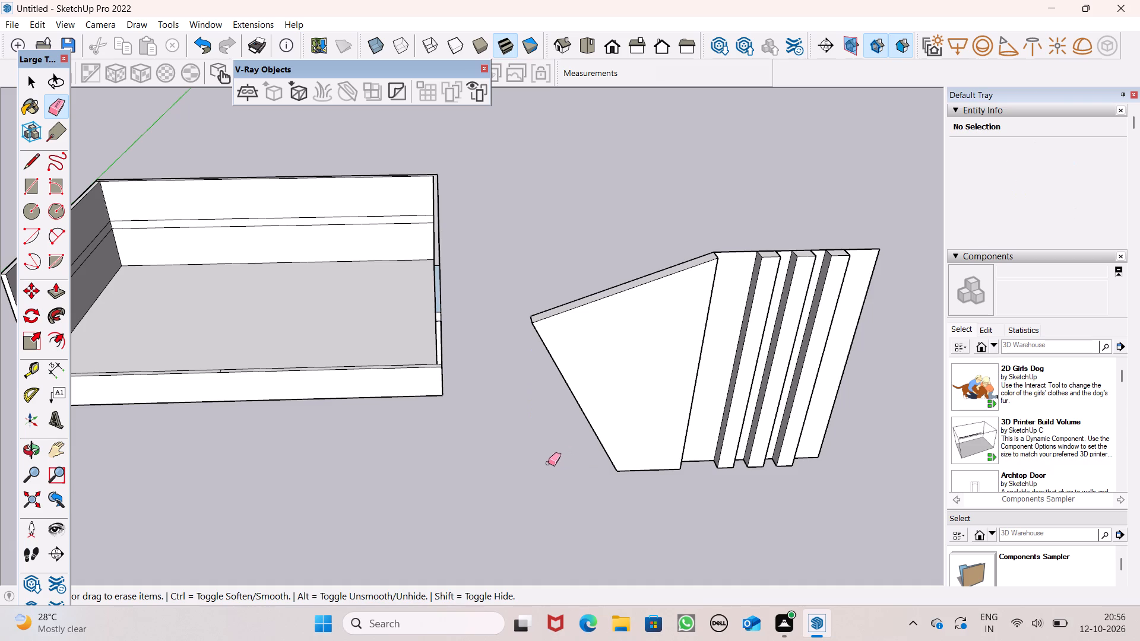
pyautogui.press('space')
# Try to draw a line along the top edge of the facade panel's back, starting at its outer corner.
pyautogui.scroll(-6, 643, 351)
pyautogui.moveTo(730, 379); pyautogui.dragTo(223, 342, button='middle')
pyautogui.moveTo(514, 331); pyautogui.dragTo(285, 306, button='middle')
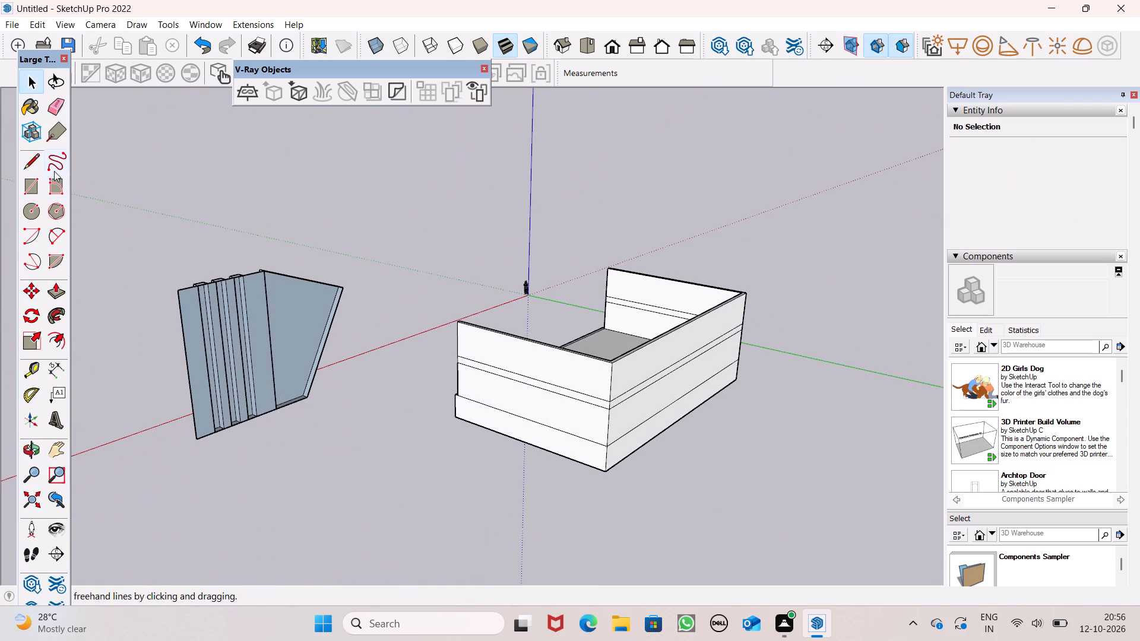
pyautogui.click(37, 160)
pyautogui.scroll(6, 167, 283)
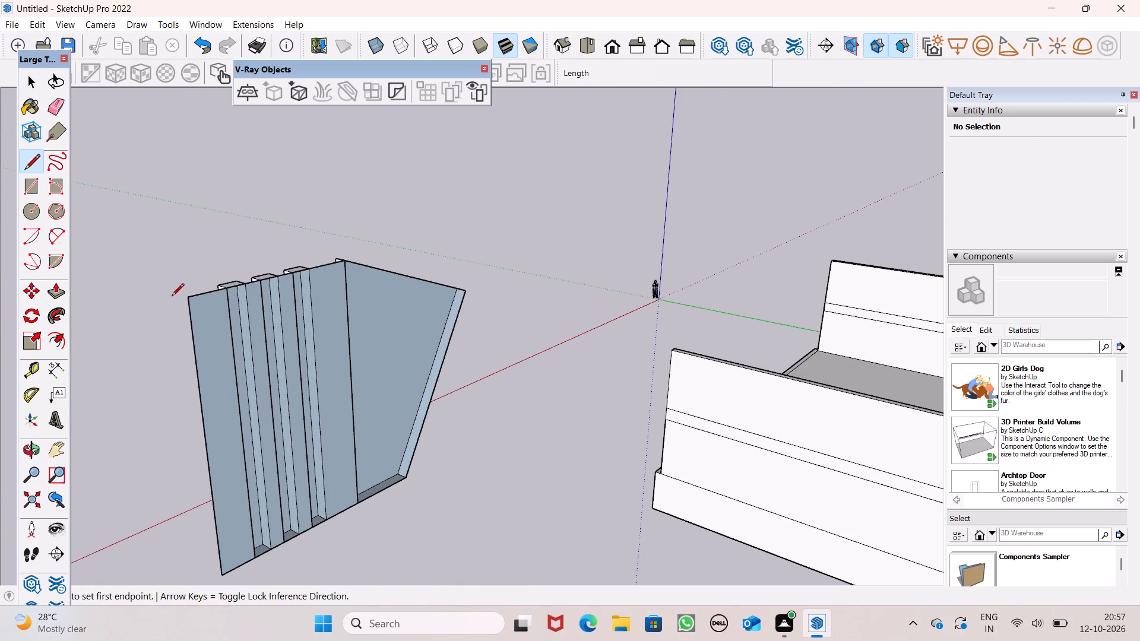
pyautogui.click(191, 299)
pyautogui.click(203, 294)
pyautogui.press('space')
# Draw a rectangle across the panel's back, from the outer top corner to the foot of the vertical dividing line, over the hollow fins.
pyautogui.scroll(4, 274, 250)
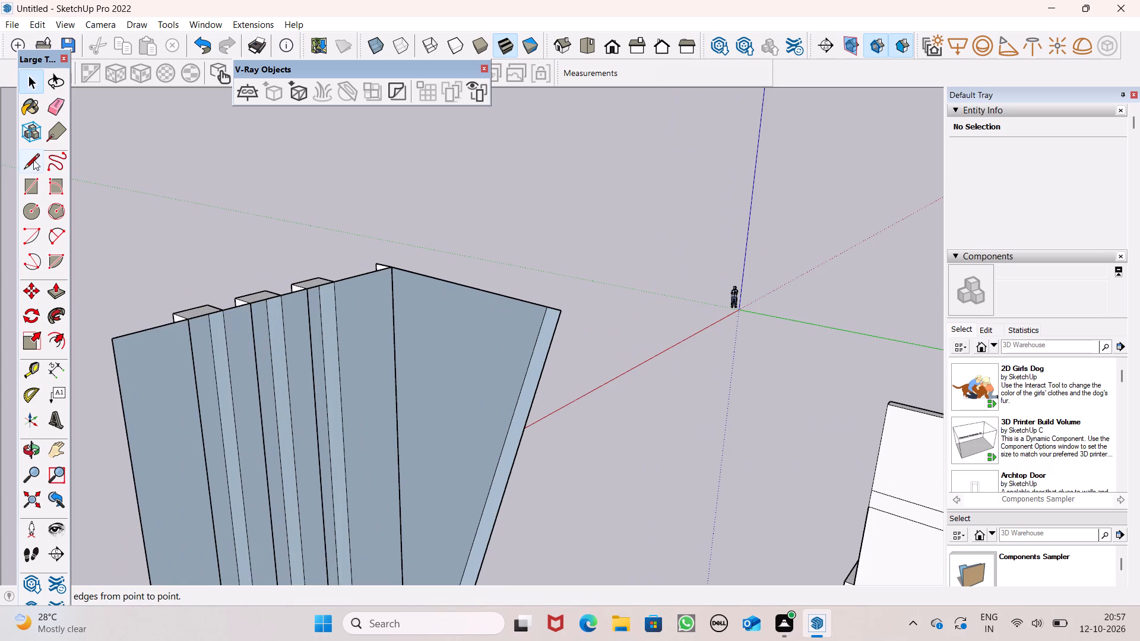
pyautogui.click(33, 160)
pyautogui.click(34, 189)
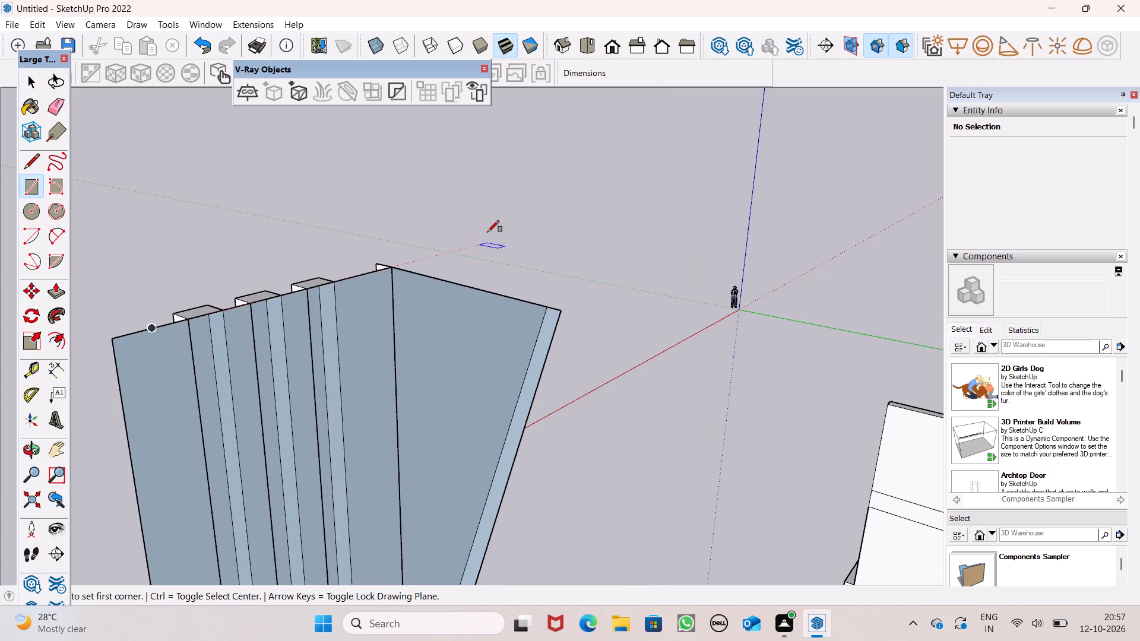
pyautogui.scroll(-5, 487, 232)
pyautogui.moveTo(438, 345); pyautogui.dragTo(297, 337, button='middle')
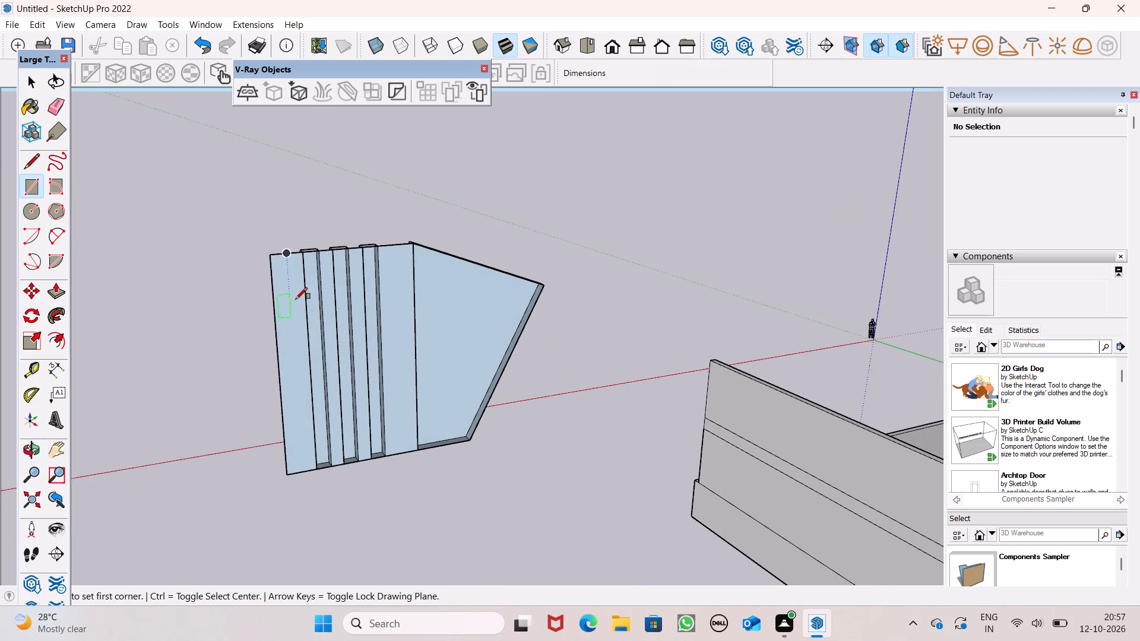
pyautogui.scroll(3, 299, 292)
pyautogui.click(262, 247)
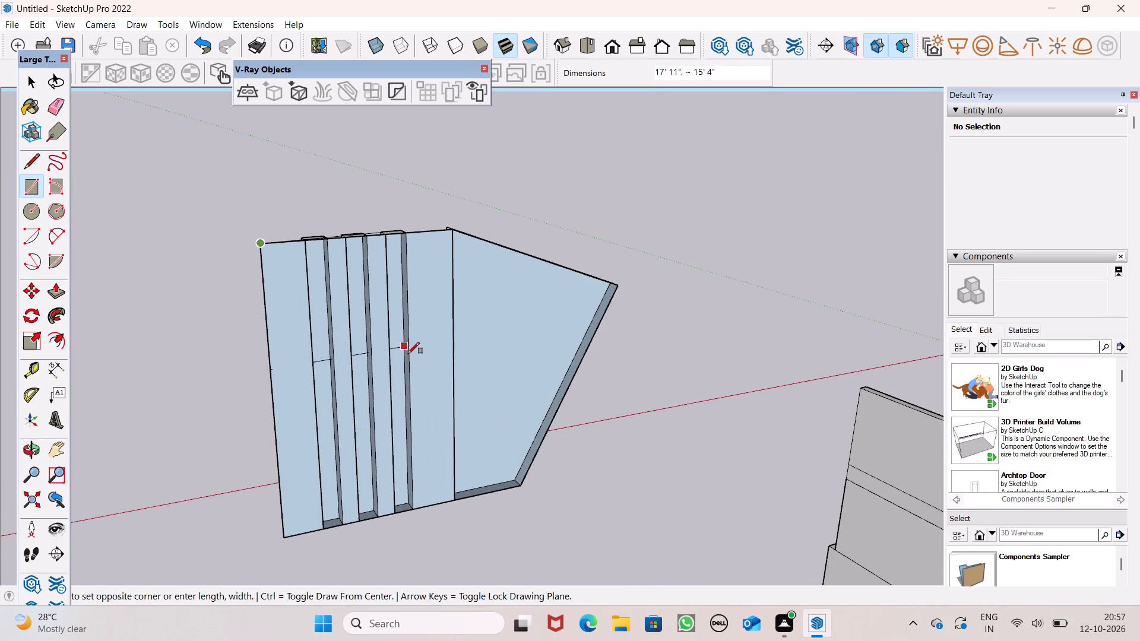
pyautogui.click(457, 499)
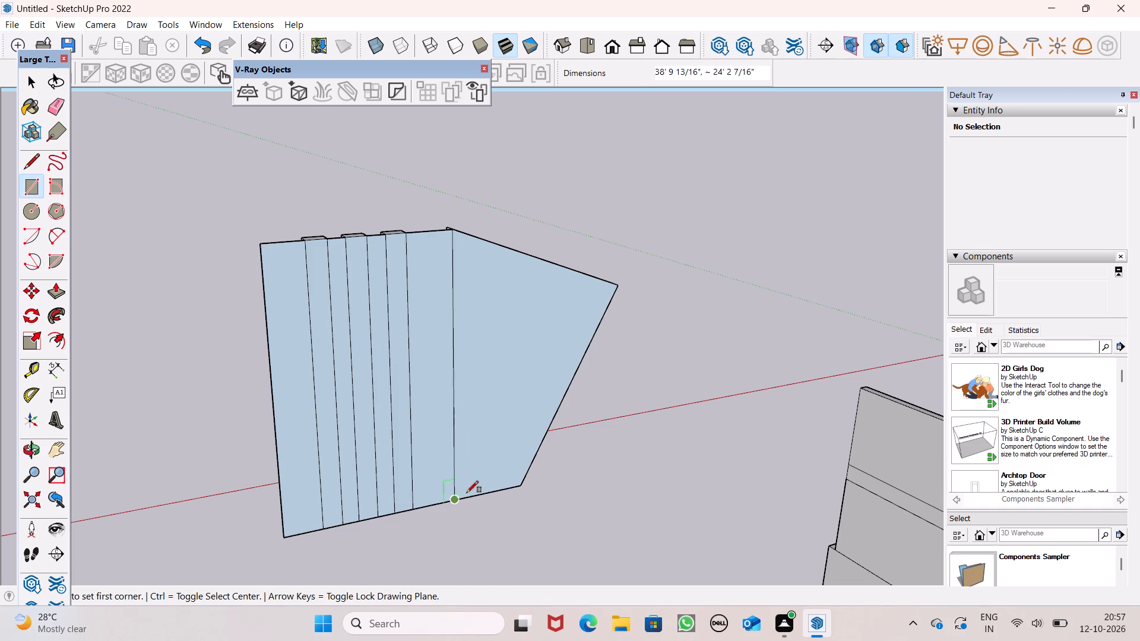
pyautogui.scroll(-1, 476, 353)
pyautogui.moveTo(475, 366); pyautogui.dragTo(598, 489, button='middle')
pyautogui.press('space')
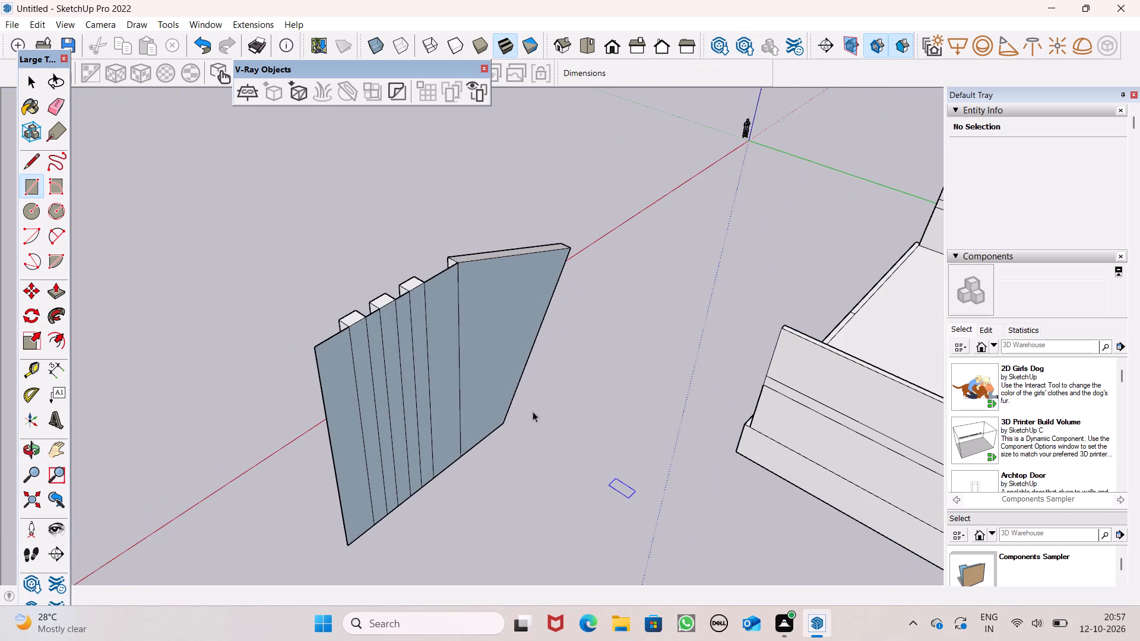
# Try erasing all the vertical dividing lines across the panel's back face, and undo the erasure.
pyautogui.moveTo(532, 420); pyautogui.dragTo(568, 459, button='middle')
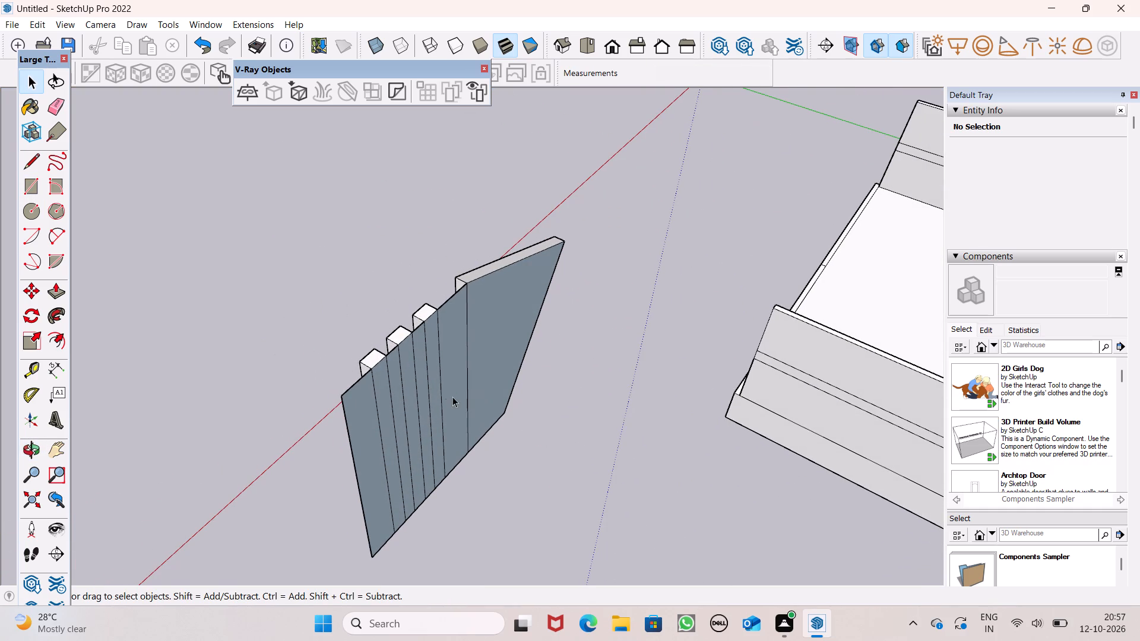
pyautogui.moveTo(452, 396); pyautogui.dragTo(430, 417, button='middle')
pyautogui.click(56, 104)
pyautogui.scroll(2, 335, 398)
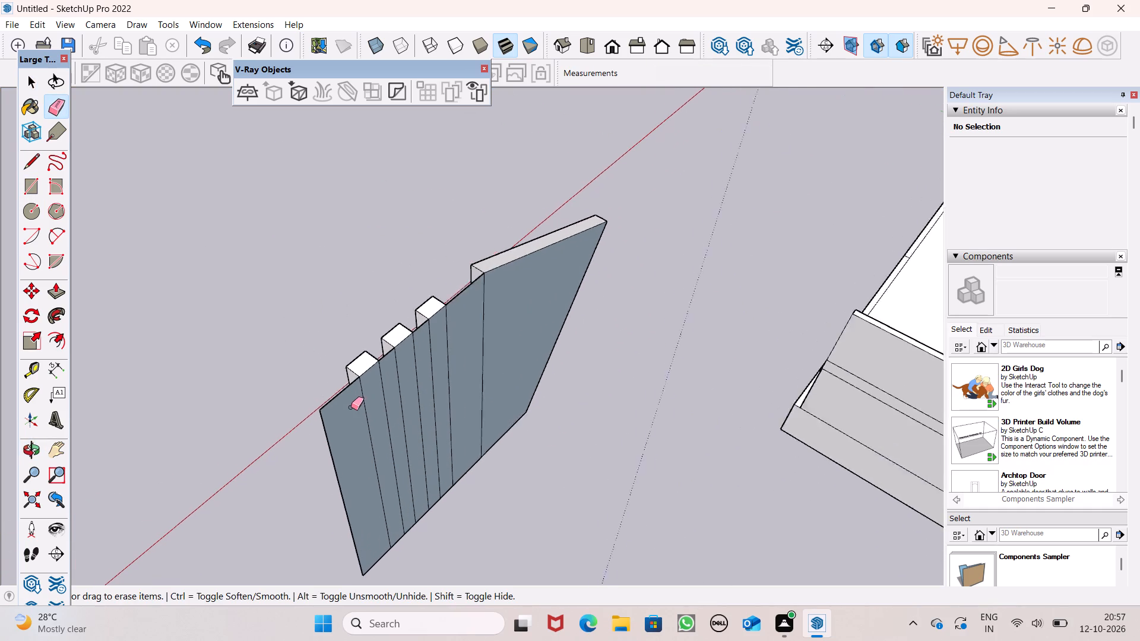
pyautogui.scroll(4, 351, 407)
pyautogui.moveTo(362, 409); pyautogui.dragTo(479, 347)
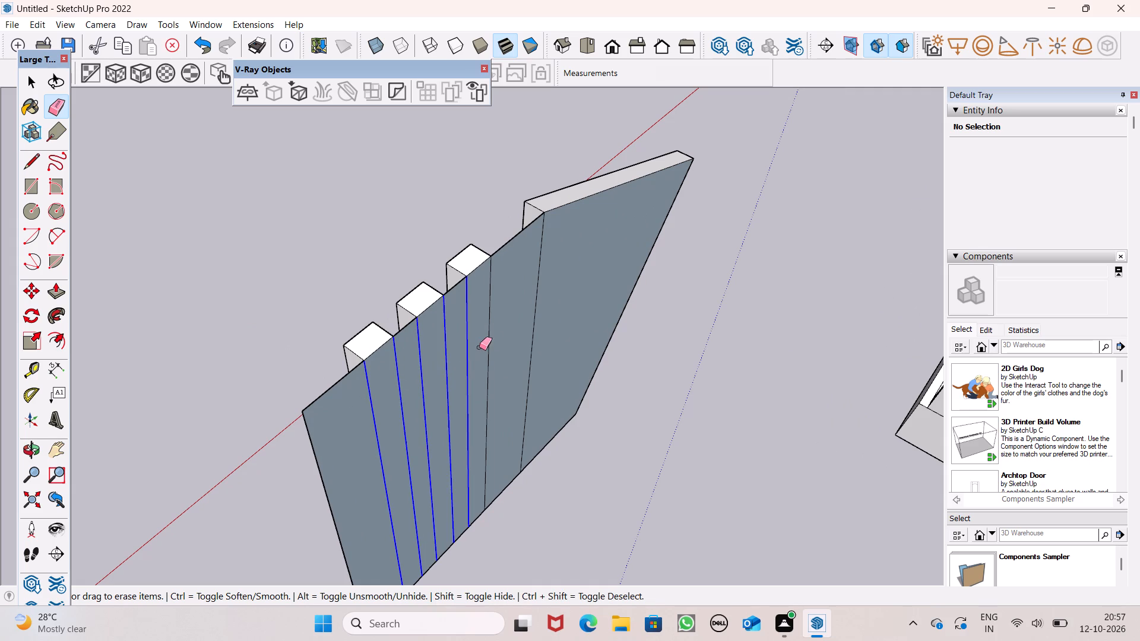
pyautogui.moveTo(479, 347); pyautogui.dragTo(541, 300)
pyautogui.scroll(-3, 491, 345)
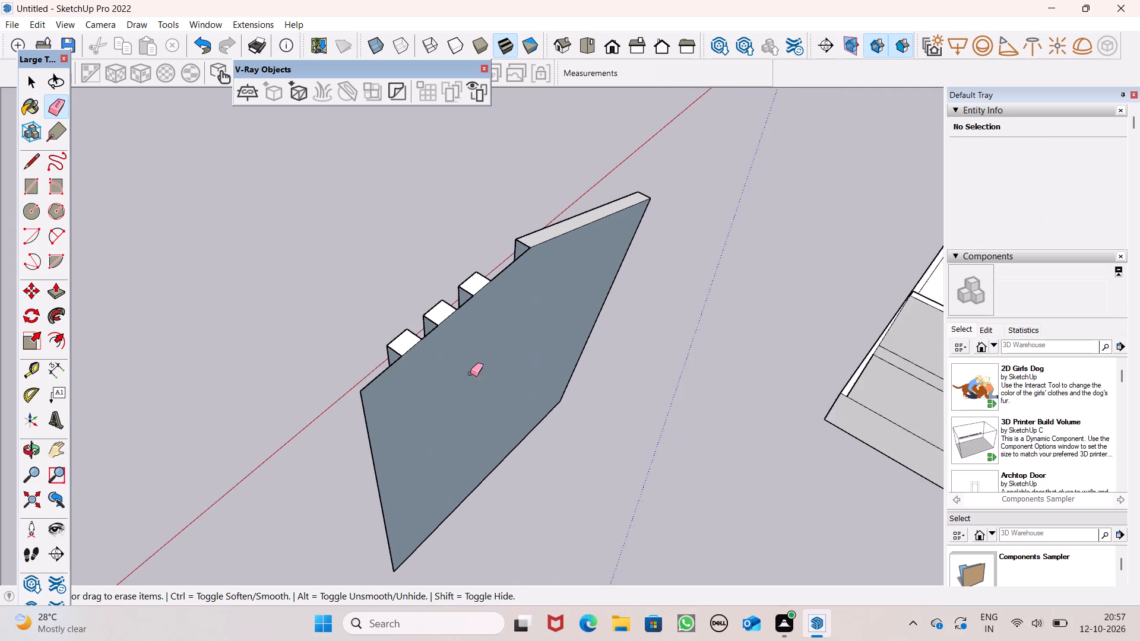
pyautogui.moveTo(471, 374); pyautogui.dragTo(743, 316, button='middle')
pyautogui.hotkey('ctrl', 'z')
# Push/Pull the outermost strip of the panel's back face outward 9".
pyautogui.scroll(1, 696, 352)
pyautogui.moveTo(696, 352); pyautogui.dragTo(520, 382, button='middle')
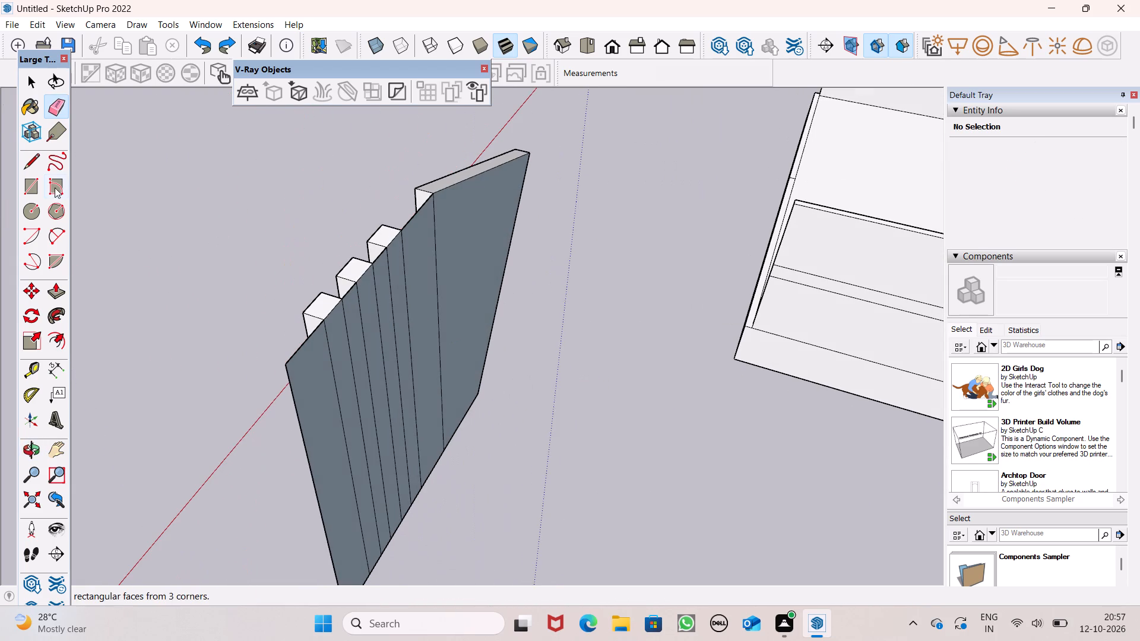
pyautogui.click(56, 296)
pyautogui.scroll(3, 301, 397)
pyautogui.moveTo(312, 394); pyautogui.dragTo(321, 404)
pyautogui.write('9"')
pyautogui.press('Return')
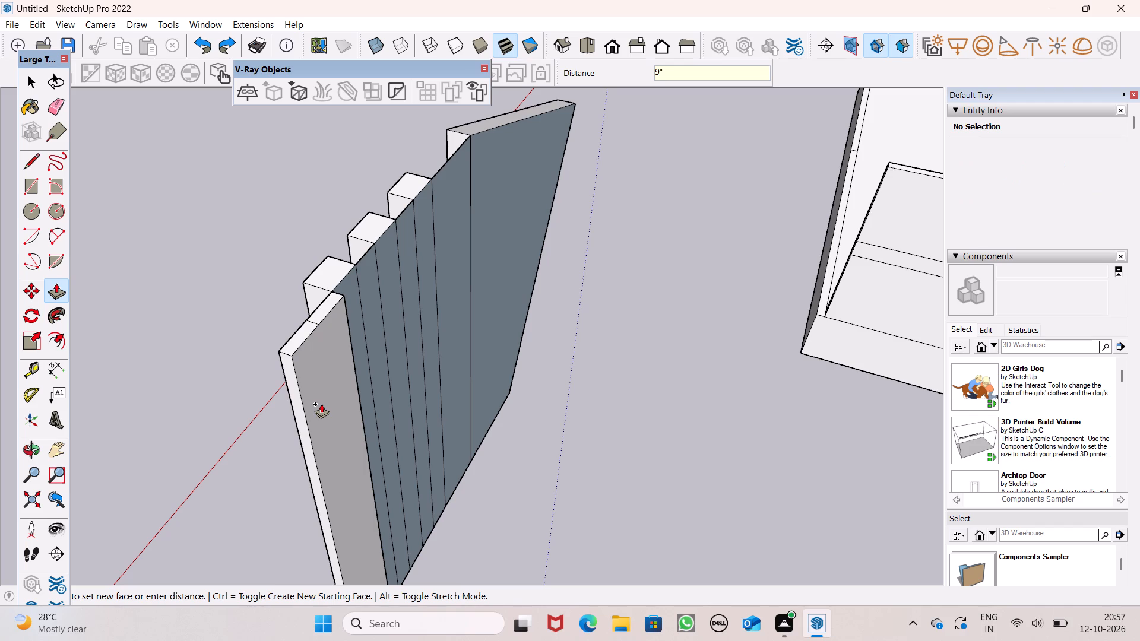
pyautogui.moveTo(321, 404); pyautogui.dragTo(330, 400)
# Push/Pull the next three strips of the panel's back outward 9", level with the raised outermost strip.
pyautogui.moveTo(397, 351); pyautogui.dragTo(375, 373, button='middle')
pyautogui.scroll(1, 397, 351)
pyautogui.moveTo(344, 361); pyautogui.dragTo(329, 393)
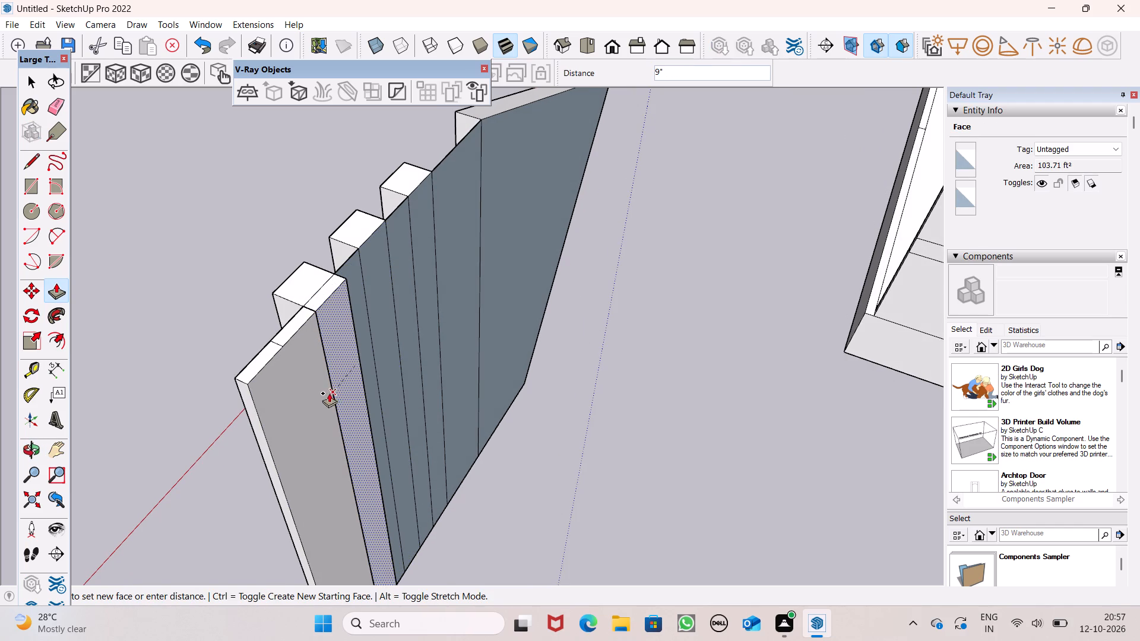
pyautogui.moveTo(329, 393); pyautogui.dragTo(328, 393)
pyautogui.moveTo(366, 341); pyautogui.dragTo(354, 365)
pyautogui.moveTo(394, 322); pyautogui.dragTo(384, 350)
# Push/Pull the remaining back strips and the large angled back face outward 9", level with the raised strips.
pyautogui.scroll(-4, 381, 350)
pyautogui.moveTo(396, 372); pyautogui.dragTo(173, 418, button='middle')
pyautogui.scroll(1, 173, 418)
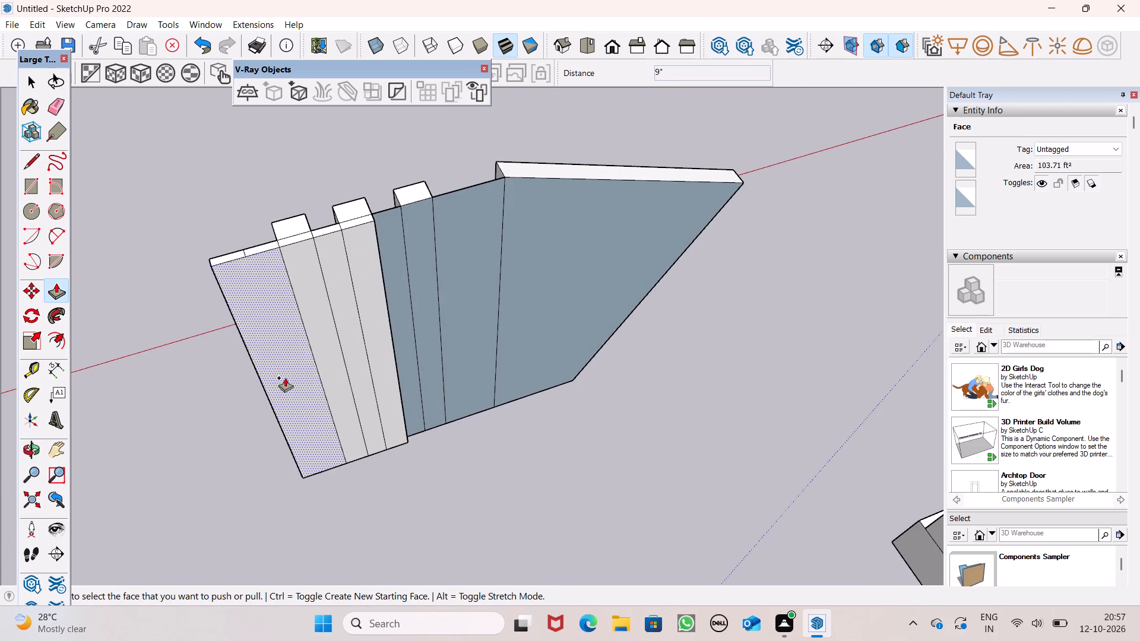
pyautogui.scroll(6, 565, 269)
pyautogui.scroll(-4, 335, 332)
pyautogui.moveTo(269, 318); pyautogui.dragTo(227, 335)
pyautogui.moveTo(286, 315); pyautogui.dragTo(281, 328)
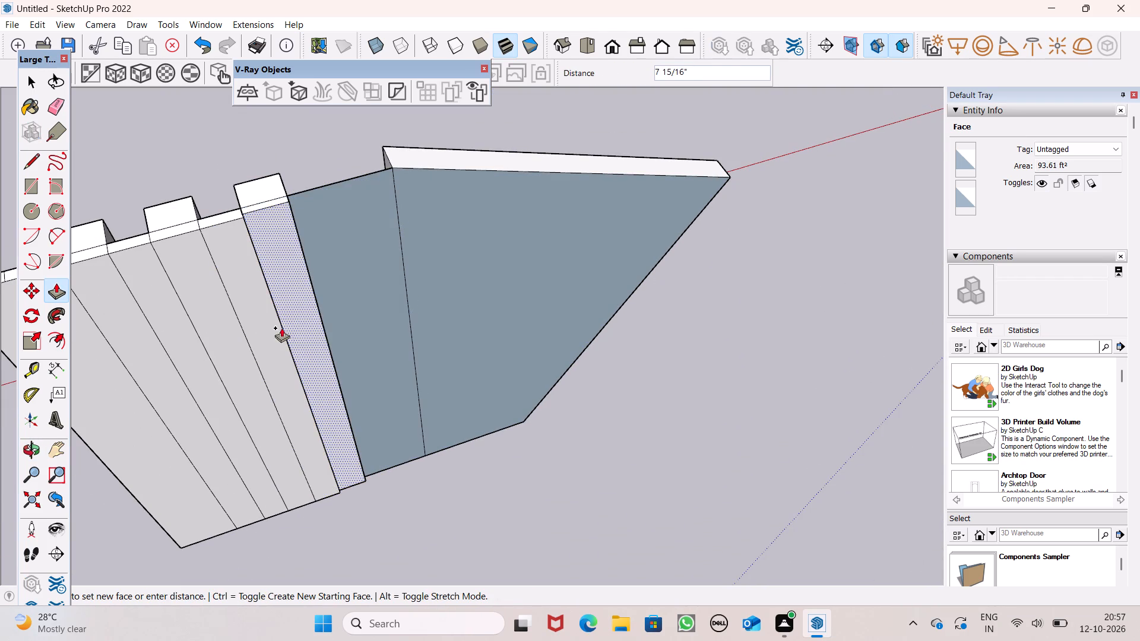
pyautogui.moveTo(281, 328); pyautogui.dragTo(260, 334)
pyautogui.moveTo(331, 307); pyautogui.dragTo(308, 322)
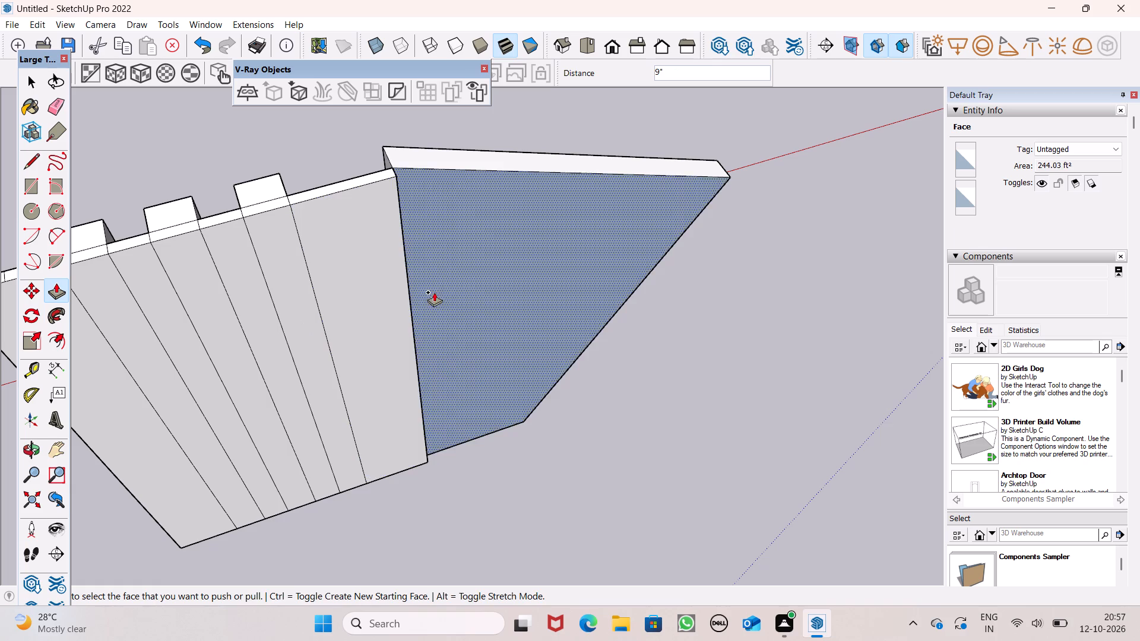
pyautogui.moveTo(435, 290); pyautogui.dragTo(395, 319)
# Select the entire connected facade panel with its fins and make it a group.
pyautogui.scroll(-5, 391, 323)
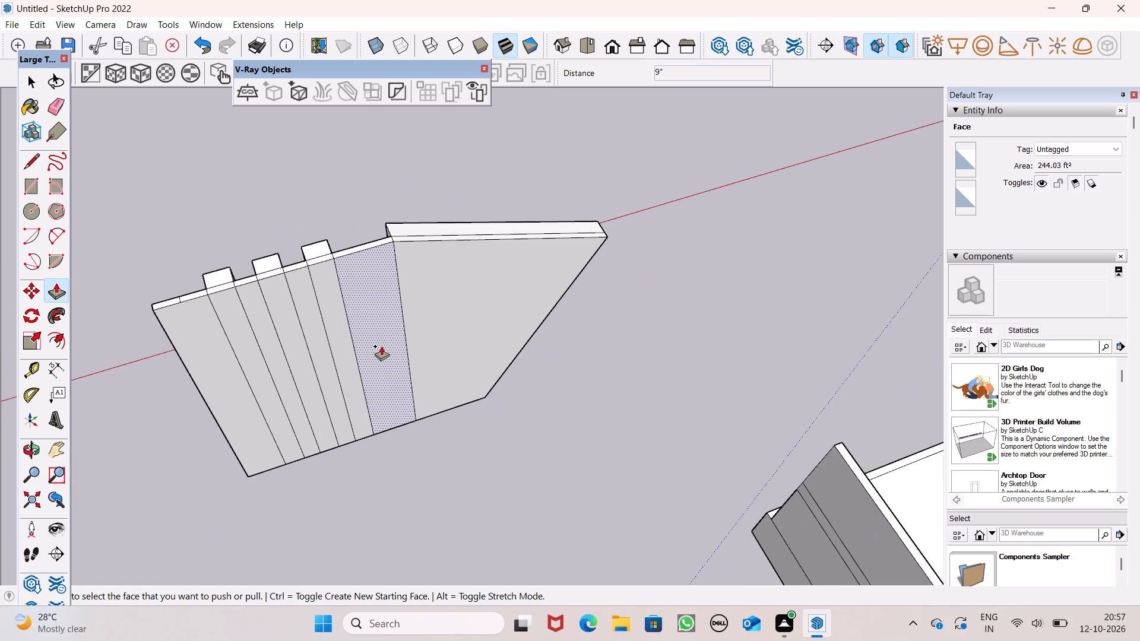
pyautogui.scroll(-3, 384, 358)
pyautogui.moveTo(353, 421); pyautogui.dragTo(744, 396, button='middle')
pyautogui.moveTo(632, 442); pyautogui.dragTo(962, 366, button='middle')
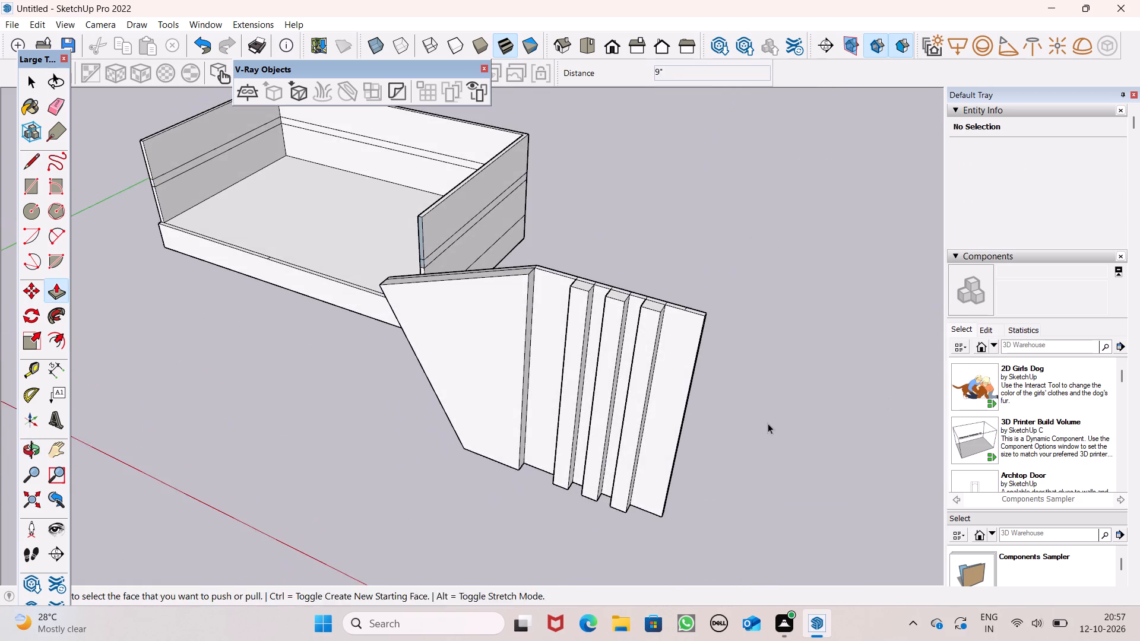
pyautogui.press('space')
pyautogui.moveTo(762, 430); pyautogui.dragTo(823, 448, button='middle')
pyautogui.tripleClick(635, 424)
pyautogui.doubleClick(636, 426)
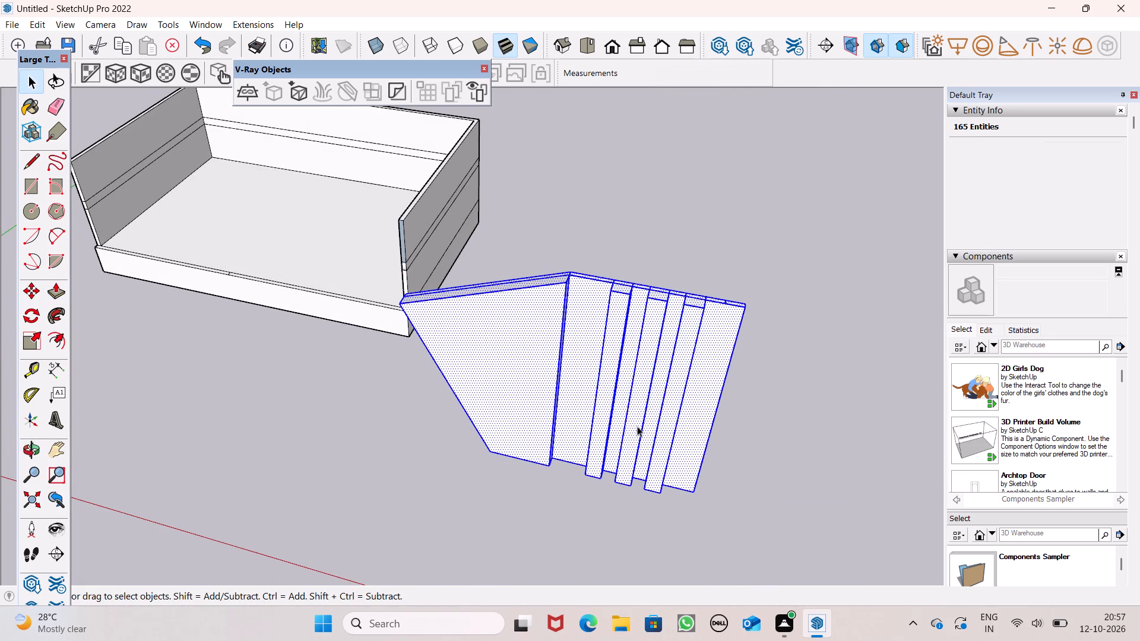
pyautogui.rightClick(637, 426)
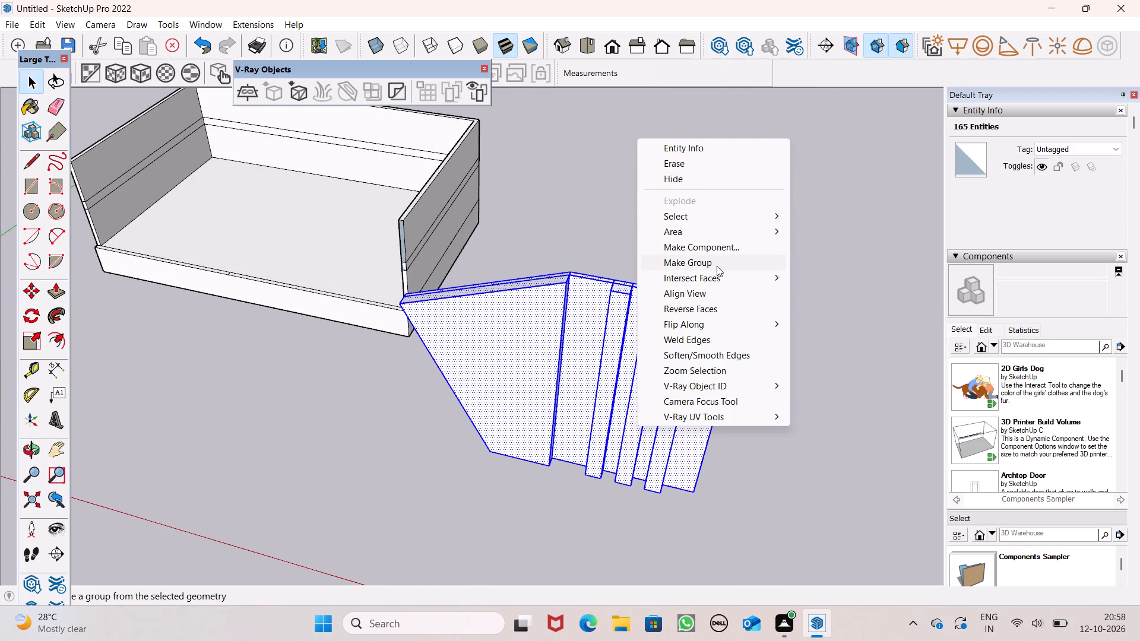
pyautogui.click(717, 264)
# Move the facade group by its lower outer corner onto the top of the base's front corner.
pyautogui.scroll(-2, 721, 308)
pyautogui.press('m')
pyautogui.press('Return')
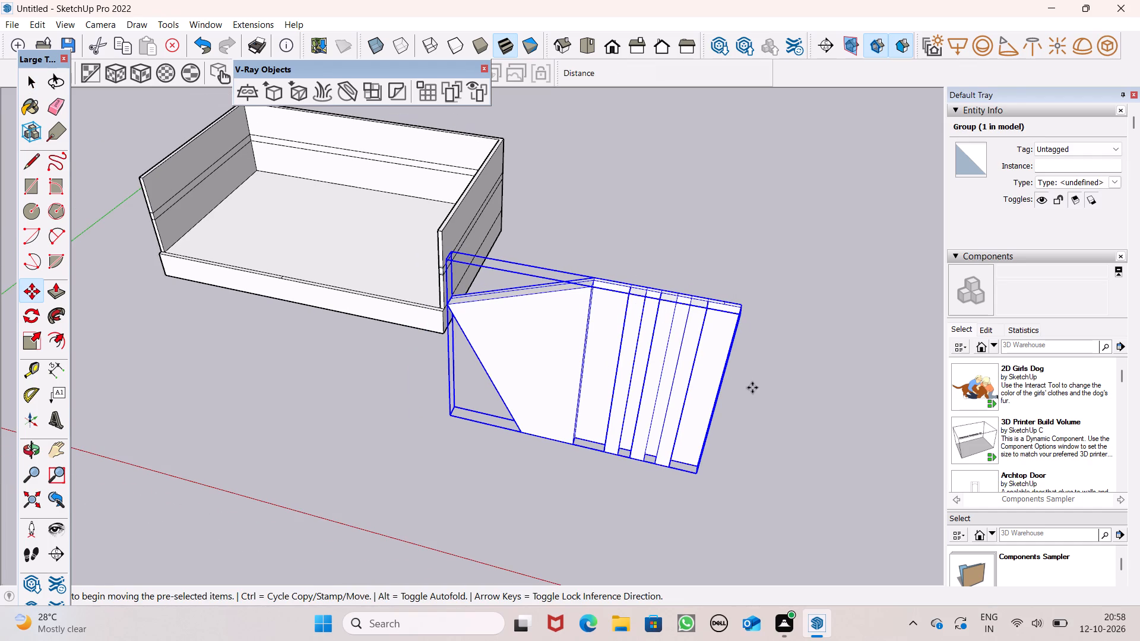
pyautogui.moveTo(695, 473); pyautogui.dragTo(540, 387)
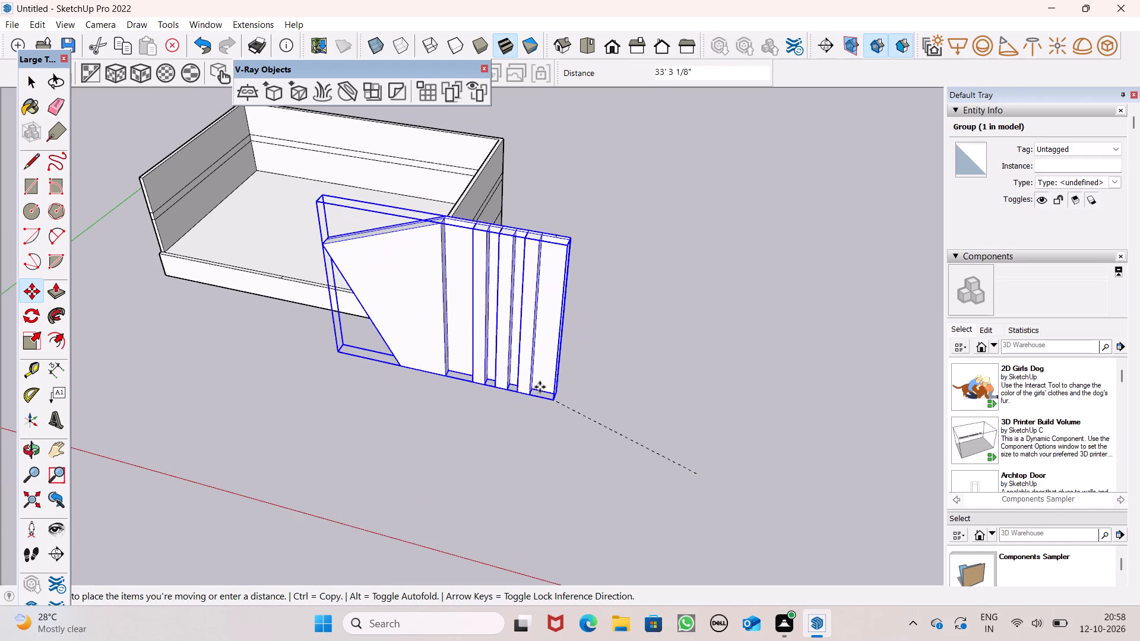
pyautogui.moveTo(540, 387); pyautogui.dragTo(437, 310)
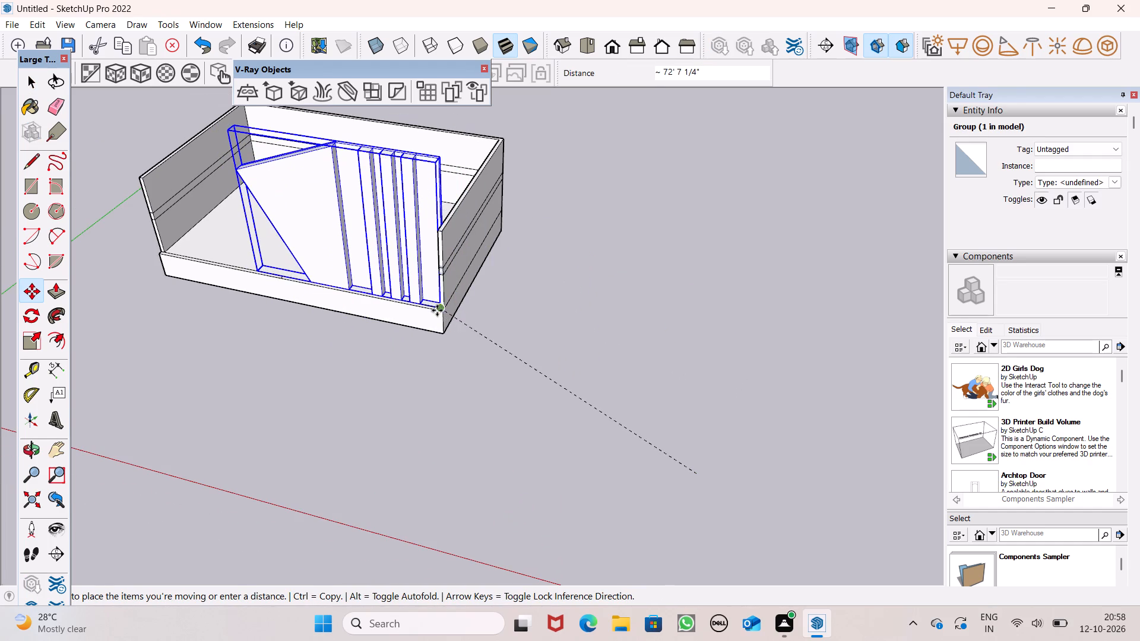
pyautogui.moveTo(437, 310); pyautogui.dragTo(440, 318)
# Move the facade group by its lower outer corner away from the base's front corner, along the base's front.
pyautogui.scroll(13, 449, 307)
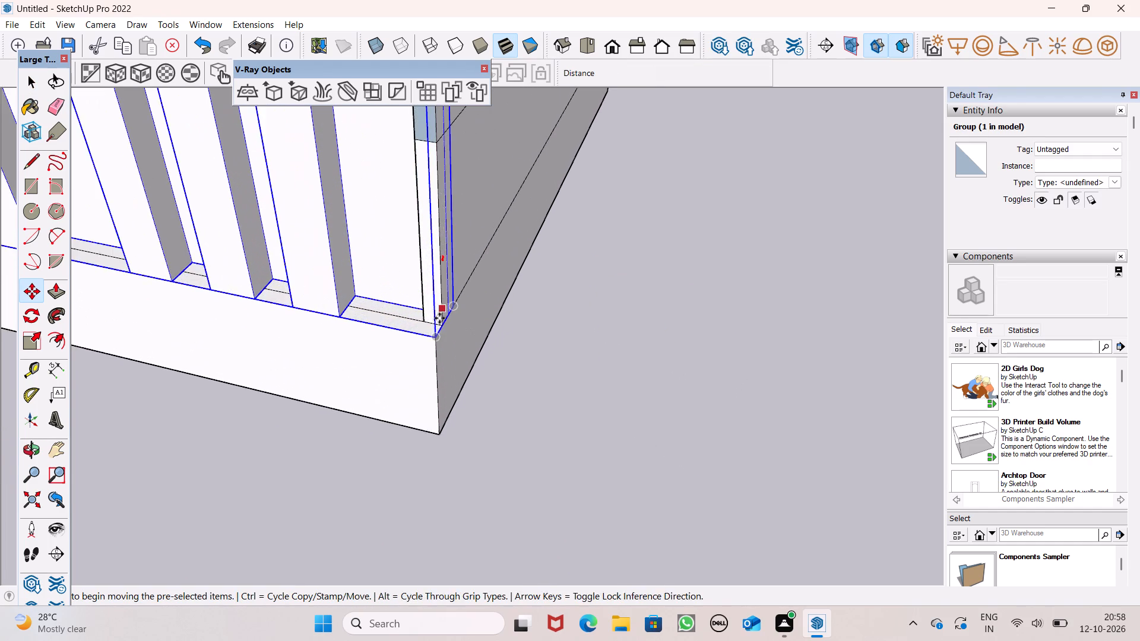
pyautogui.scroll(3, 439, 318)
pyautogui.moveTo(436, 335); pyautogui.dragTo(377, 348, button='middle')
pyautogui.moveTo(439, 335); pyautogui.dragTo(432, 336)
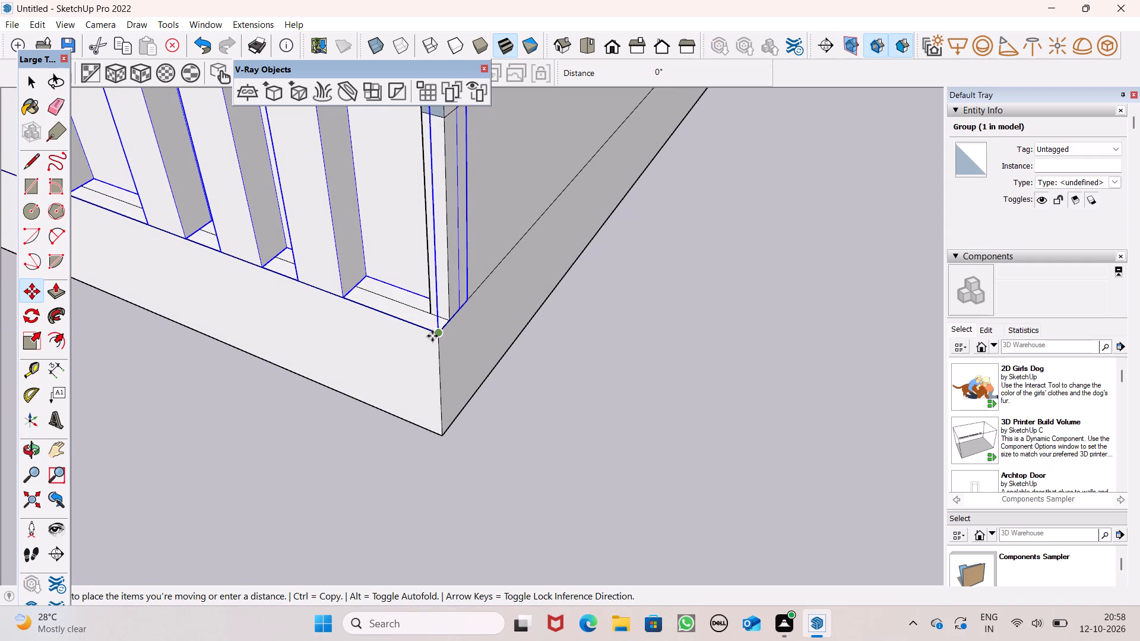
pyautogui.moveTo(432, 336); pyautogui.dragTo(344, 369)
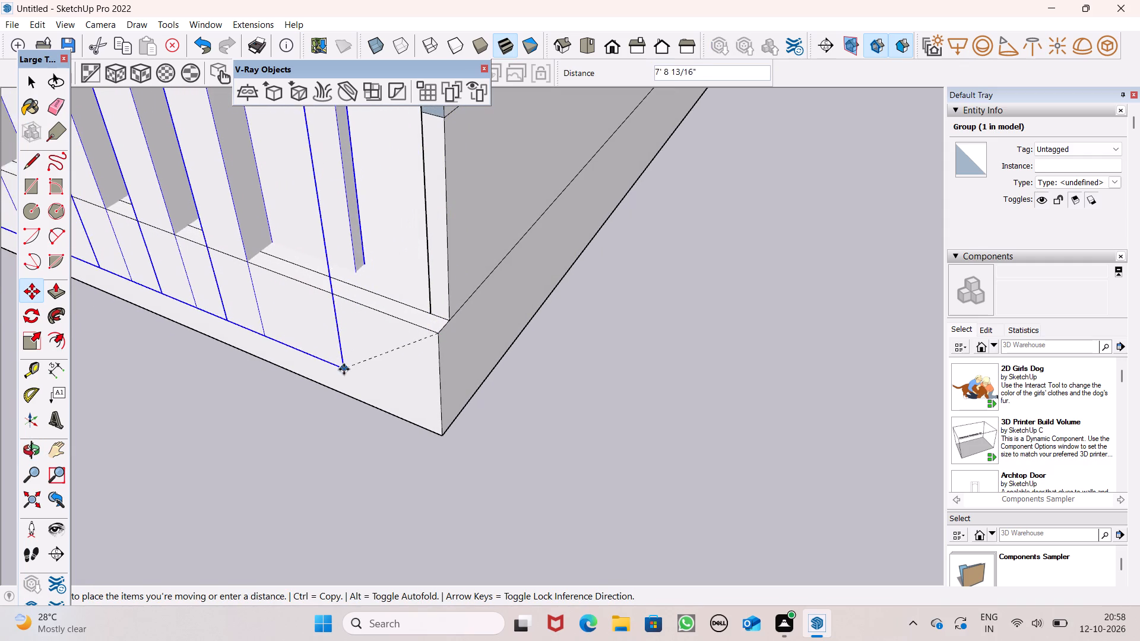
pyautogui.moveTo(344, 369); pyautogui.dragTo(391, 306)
# Move the facade group by its back lower corner onto the lower front corner of the side wall, then deselect it.
pyautogui.moveTo(465, 313); pyautogui.dragTo(445, 298, button='middle')
pyautogui.scroll(1, 465, 313)
pyautogui.moveTo(425, 275); pyautogui.dragTo(428, 313)
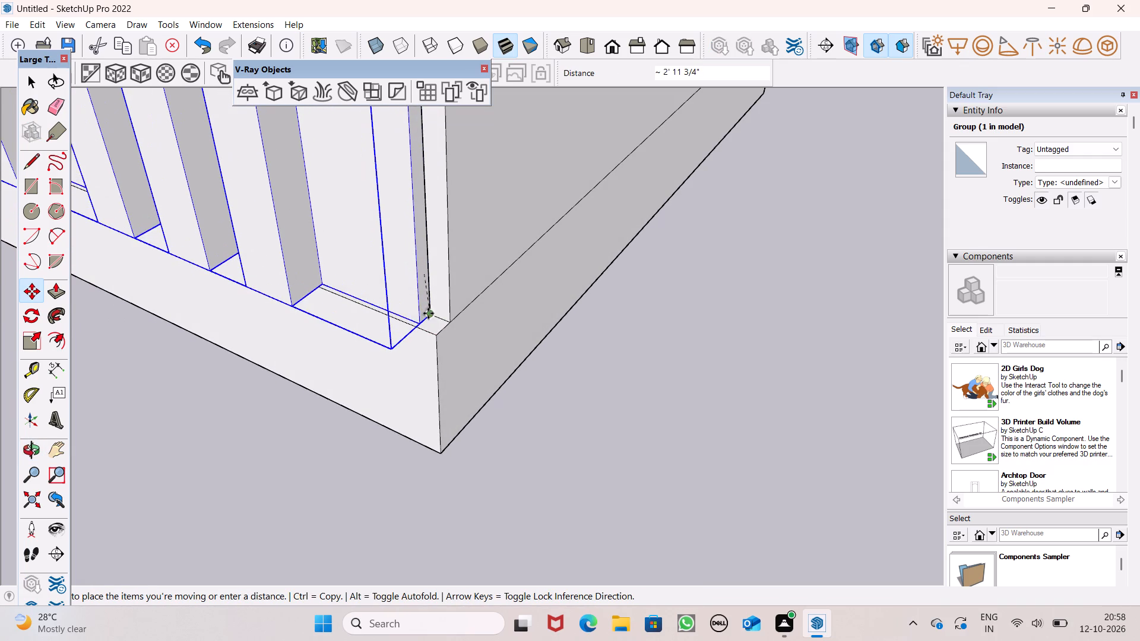
pyautogui.moveTo(428, 313); pyautogui.dragTo(439, 326)
pyautogui.moveTo(460, 336); pyautogui.dragTo(424, 337, button='middle')
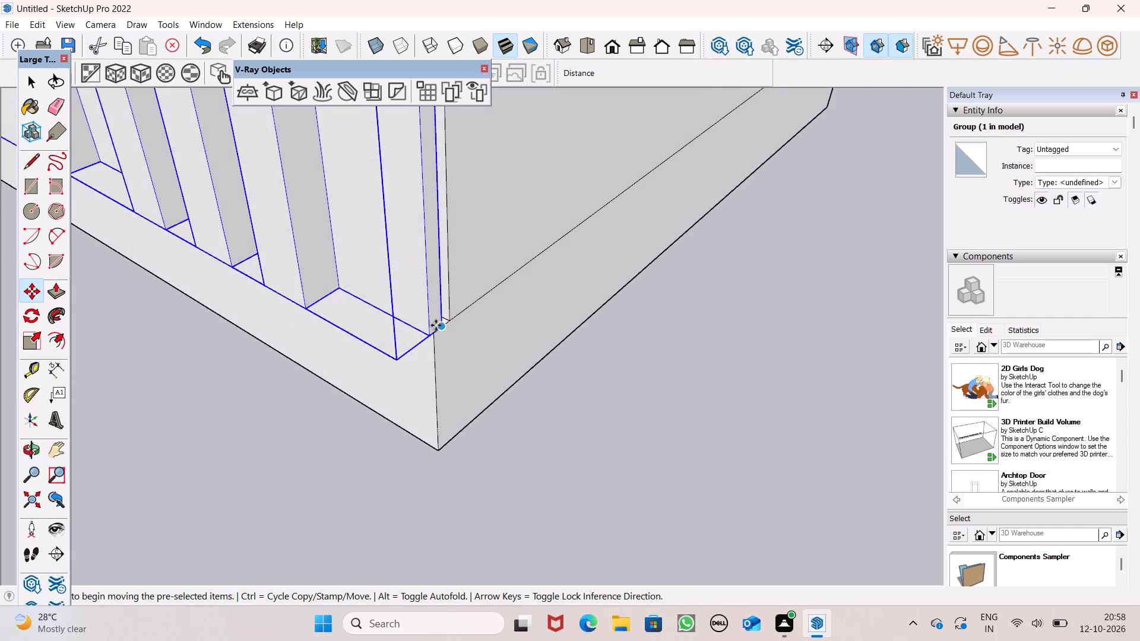
pyautogui.scroll(7, 436, 323)
pyautogui.moveTo(448, 332); pyautogui.dragTo(449, 330)
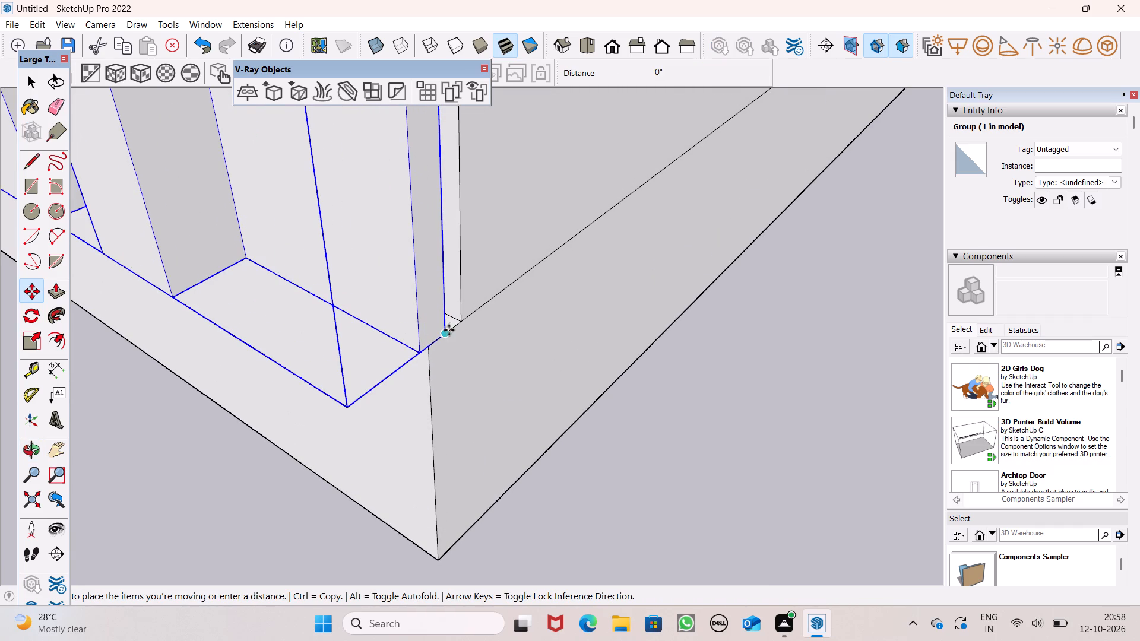
pyautogui.moveTo(449, 330); pyautogui.dragTo(454, 323)
pyautogui.press('space')
pyautogui.click(677, 381)
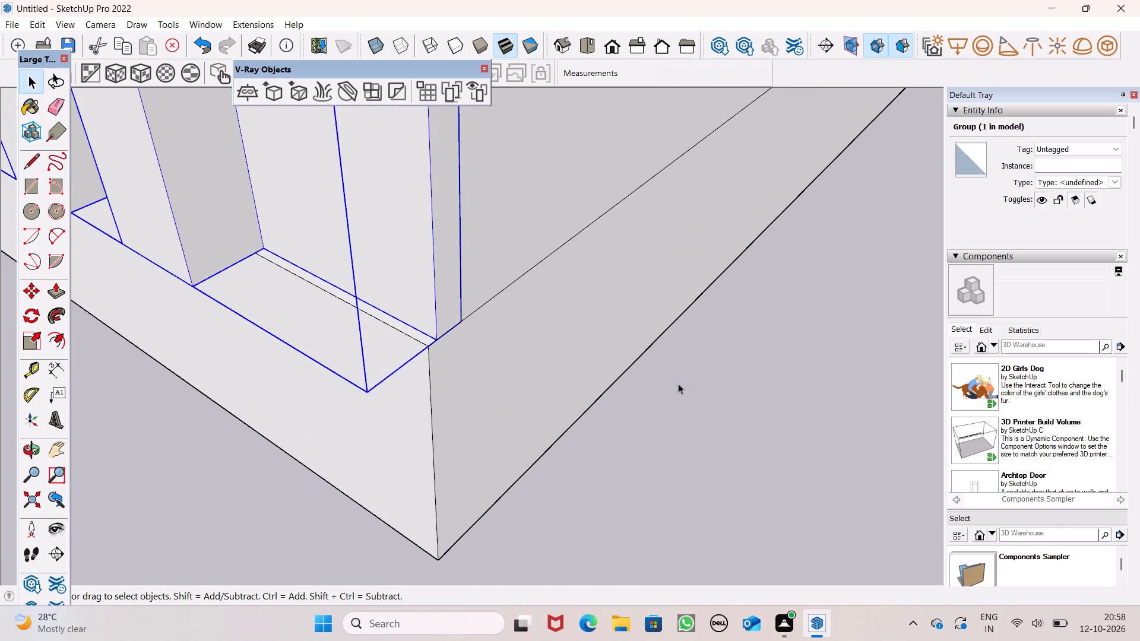
# Examine how the bottom of the finned facade lines up with the base's front corner and edge.
pyautogui.scroll(-16, 723, 345)
pyautogui.moveTo(668, 395); pyautogui.dragTo(734, 402, button='middle')
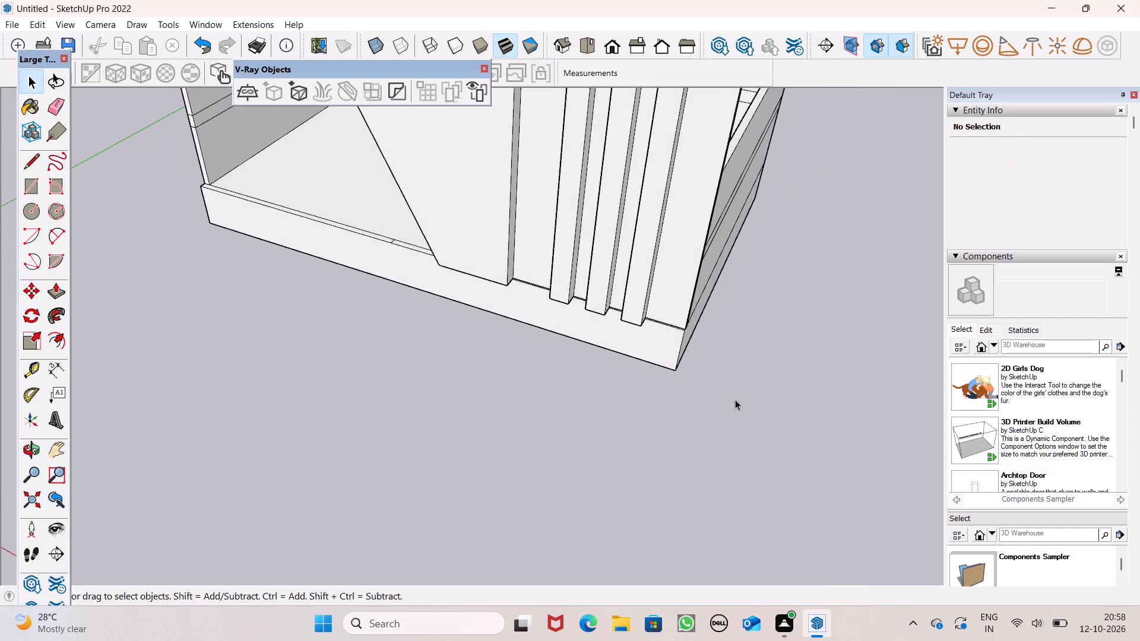
pyautogui.scroll(-7, 735, 399)
pyautogui.moveTo(733, 385); pyautogui.dragTo(788, 310, button='middle')
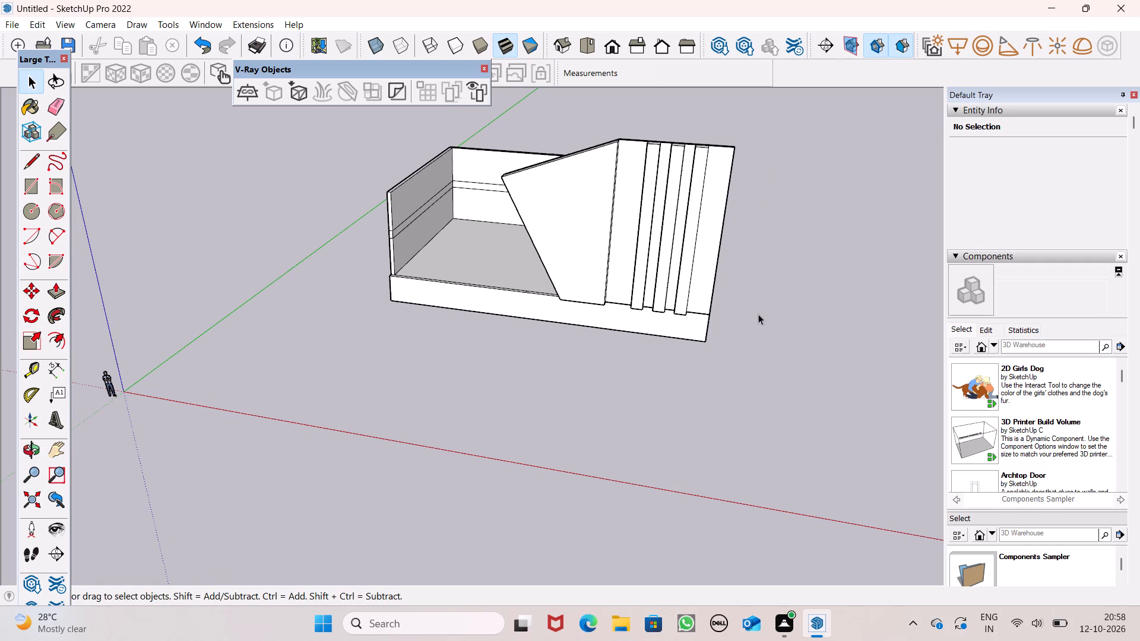
pyautogui.scroll(-1, 774, 334)
pyautogui.scroll(1, 690, 263)
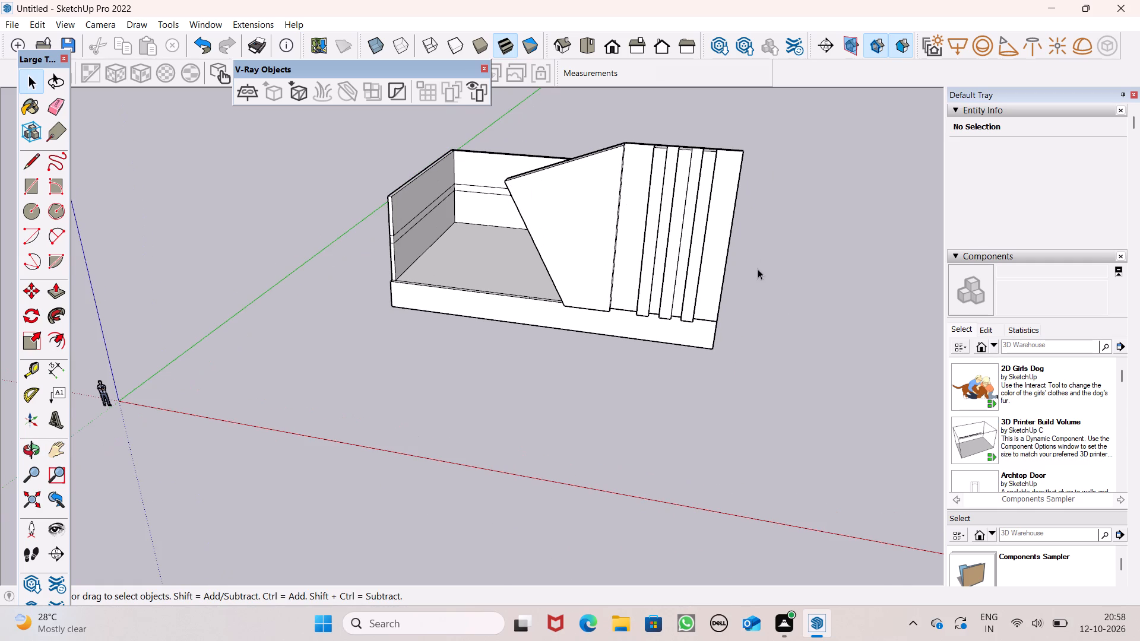
pyautogui.scroll(6, 746, 281)
pyautogui.moveTo(745, 282); pyautogui.dragTo(728, 305, button='middle')
pyautogui.scroll(1, 715, 334)
pyautogui.moveTo(714, 334); pyautogui.dragTo(647, 365, button='middle')
pyautogui.scroll(6, 666, 423)
pyautogui.scroll(4, 607, 405)
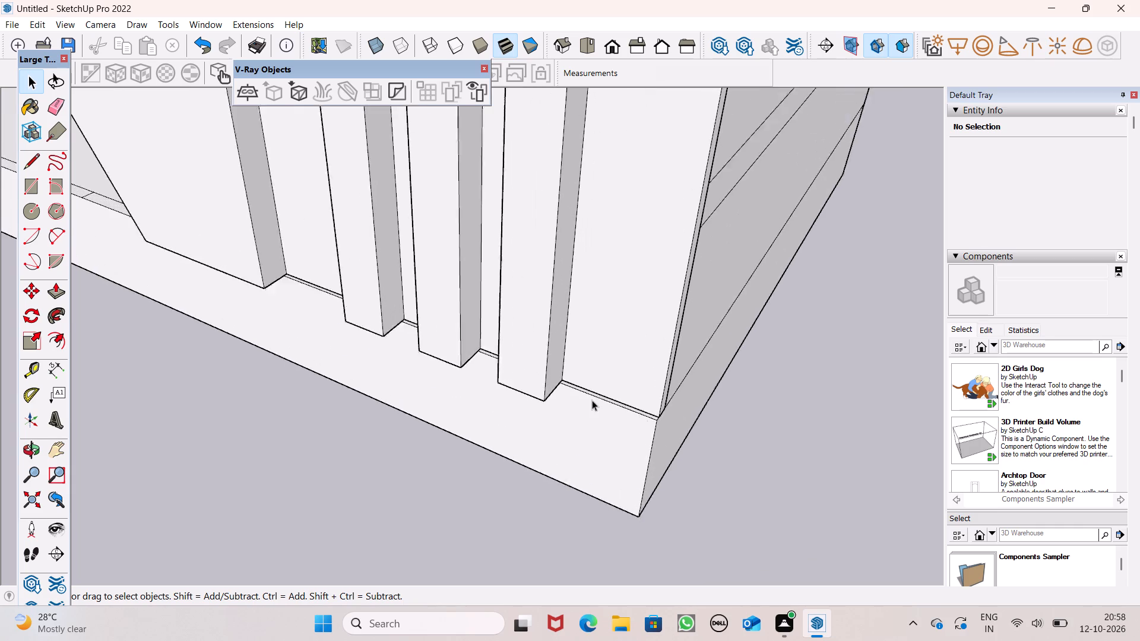
pyautogui.scroll(5, 592, 400)
pyautogui.scroll(1, 702, 431)
pyautogui.moveTo(702, 431); pyautogui.dragTo(524, 306, button='middle')
pyautogui.scroll(1, 638, 297)
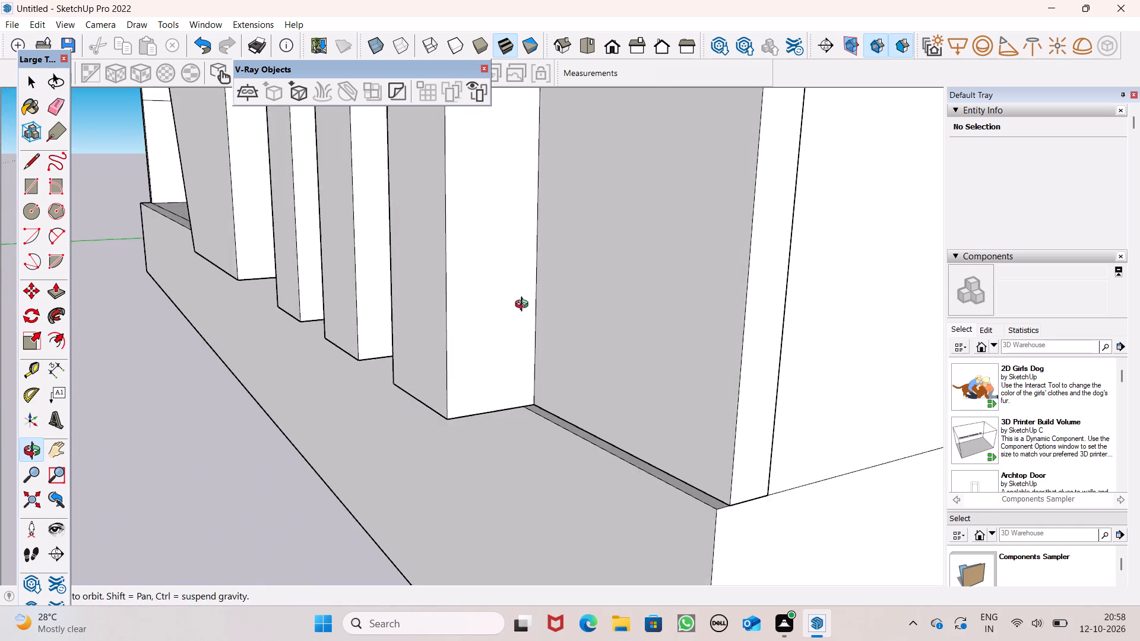
pyautogui.moveTo(524, 306); pyautogui.dragTo(683, 398, button='middle')
# Move the facade group 3" by the recessed face's lower outer corner onto the base's top front corner, then deselect it.
pyautogui.click(712, 419)
pyautogui.scroll(1, 818, 484)
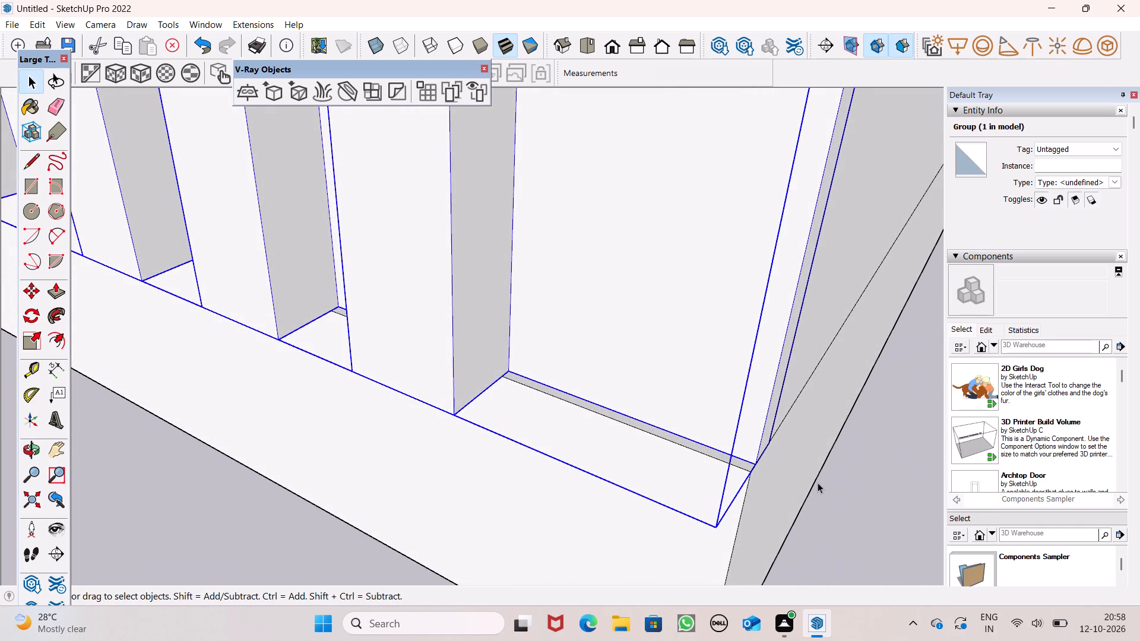
pyautogui.press('m')
pyautogui.press('Return')
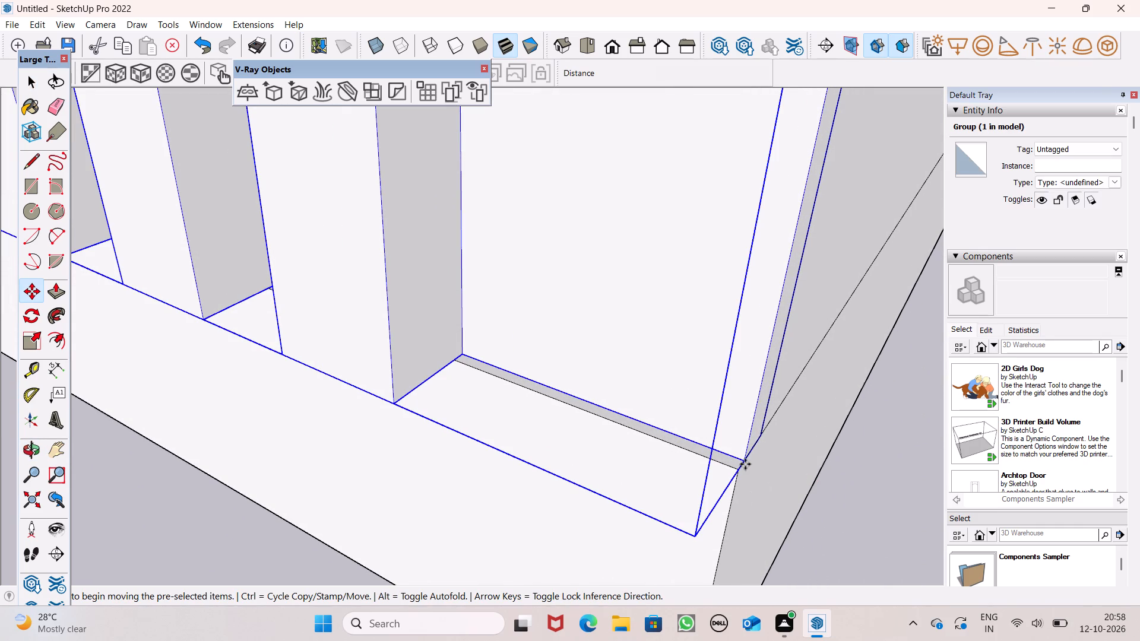
pyautogui.moveTo(745, 463); pyautogui.dragTo(737, 465)
pyautogui.press('space')
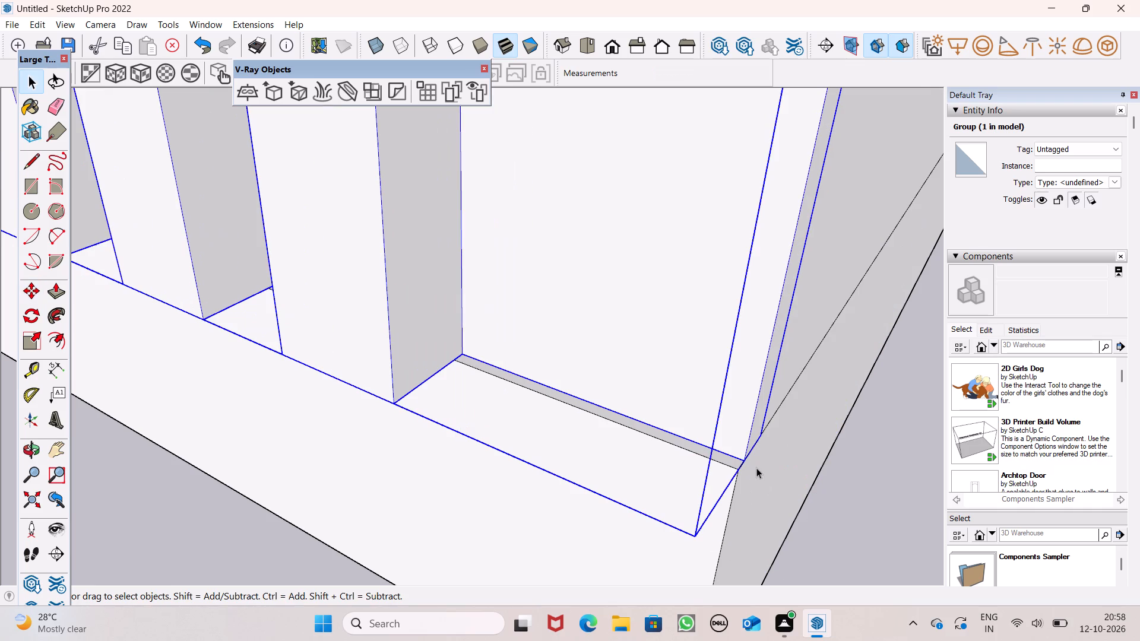
pyautogui.press('m')
pyautogui.press('Return')
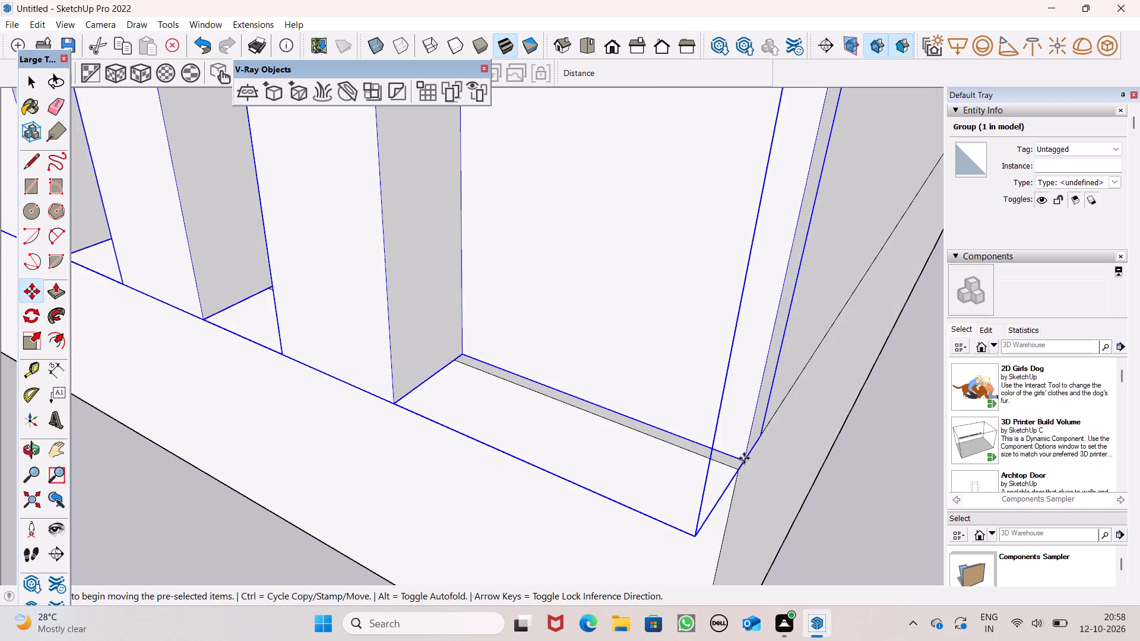
pyautogui.moveTo(746, 461); pyautogui.dragTo(734, 470)
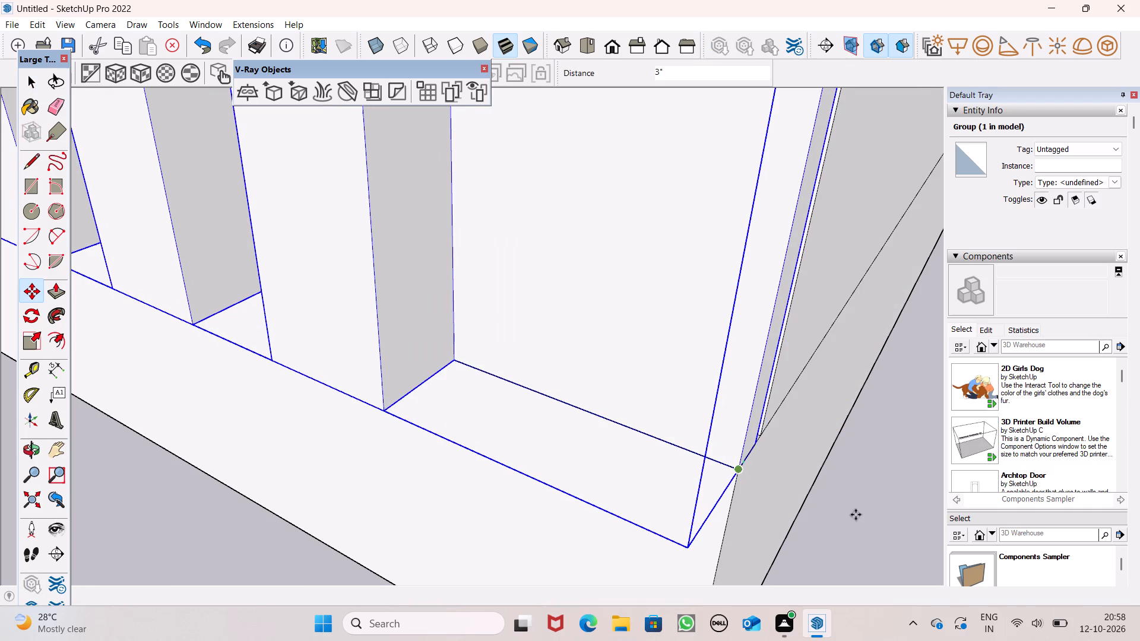
pyautogui.click(856, 515)
pyautogui.press('space')
pyautogui.click(856, 514)
# Examine the facade's alignment with the base's front edge, from the finned corner to the slanted end.
pyautogui.scroll(-5, 853, 506)
pyautogui.scroll(1, 853, 506)
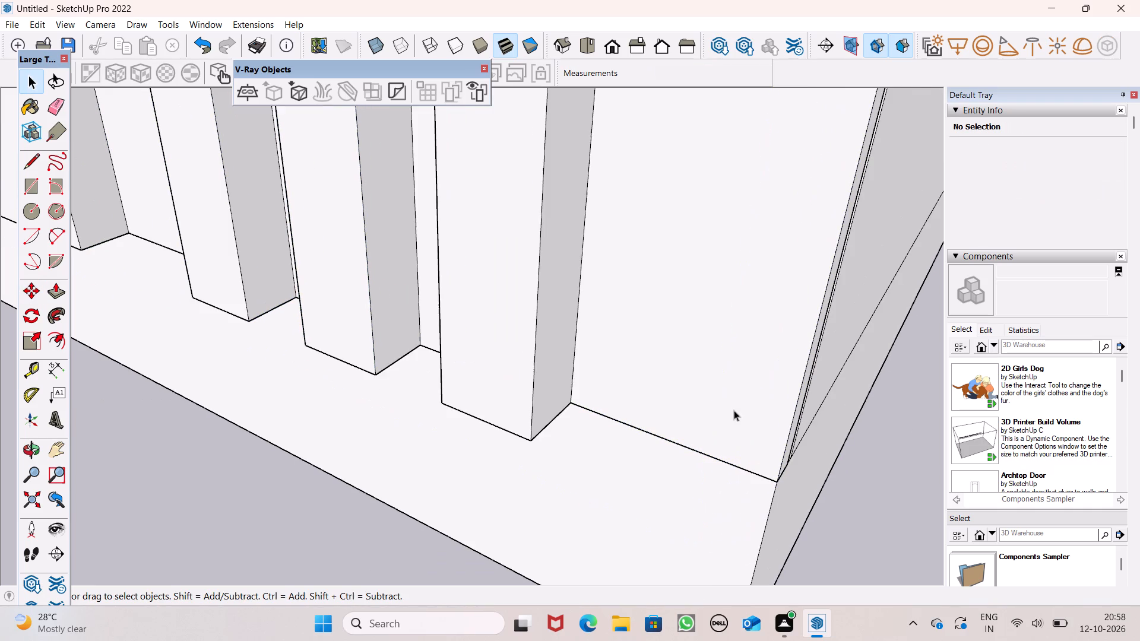
pyautogui.scroll(-13, 734, 410)
pyautogui.moveTo(729, 455); pyautogui.dragTo(1054, 280, button='middle')
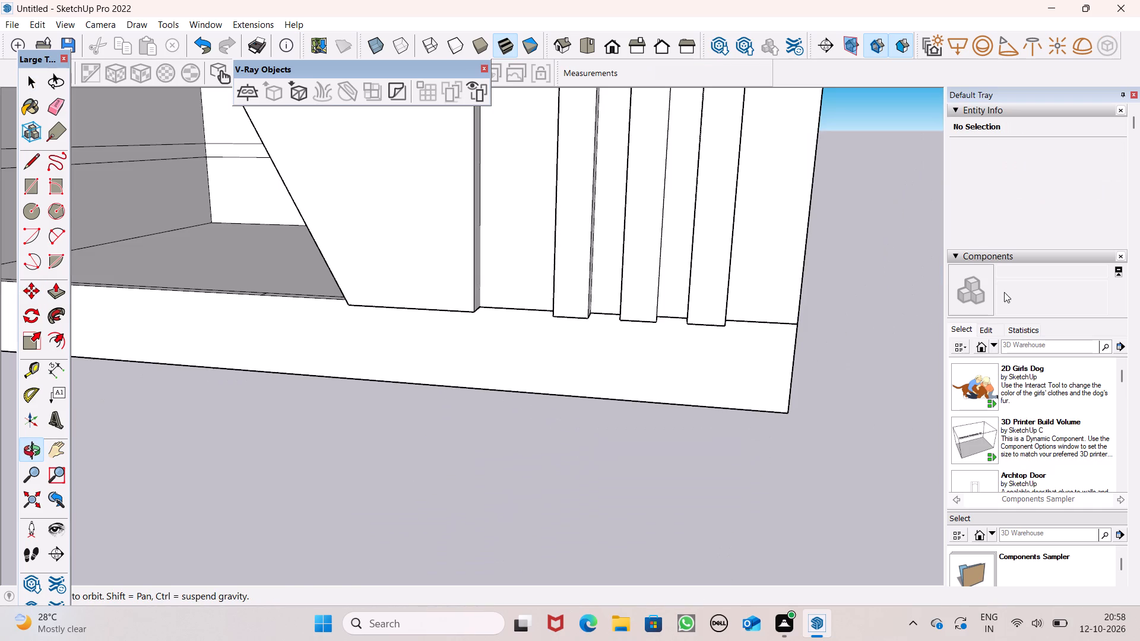
pyautogui.moveTo(537, 312); pyautogui.dragTo(684, 448, button='middle')
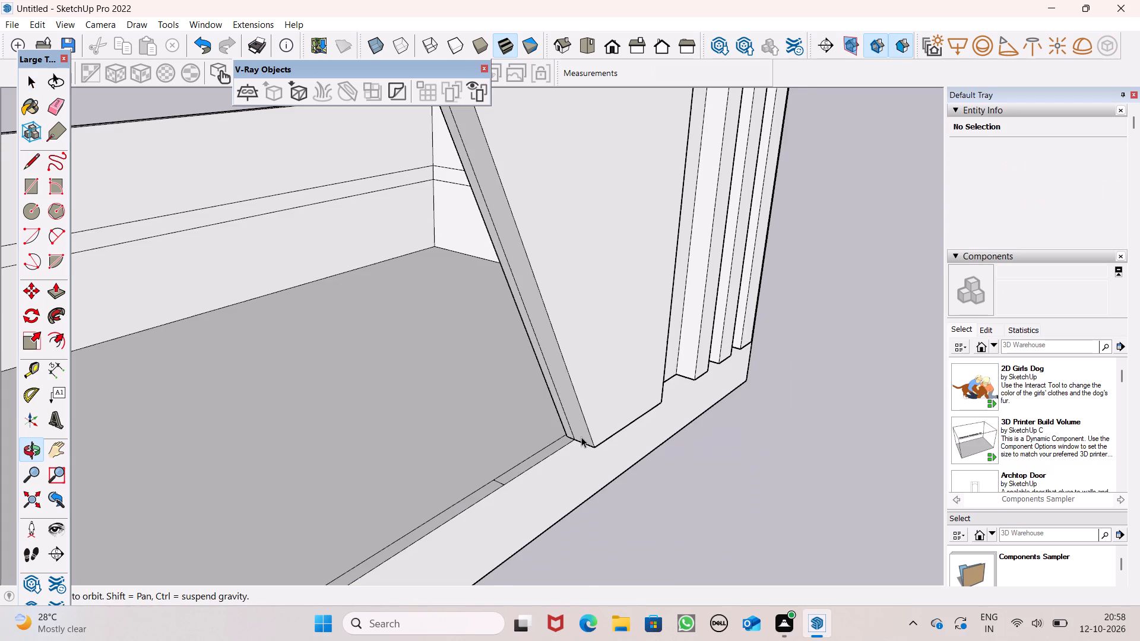
pyautogui.scroll(8, 499, 418)
pyautogui.moveTo(641, 458); pyautogui.dragTo(745, 445, button='middle')
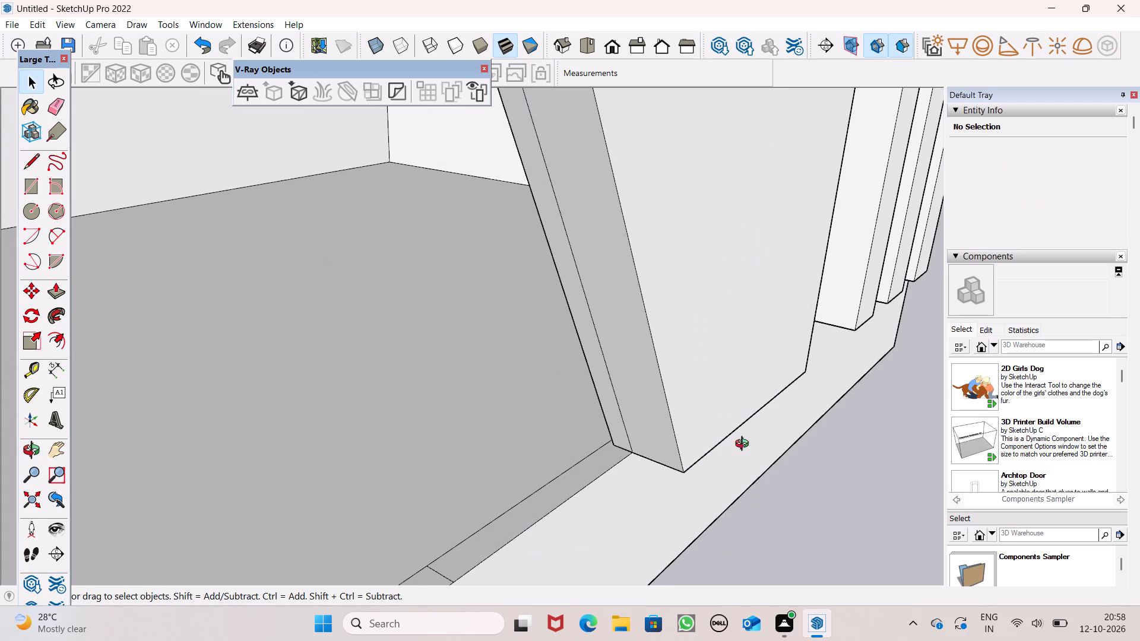
pyautogui.moveTo(745, 445); pyautogui.dragTo(781, 446, button='middle')
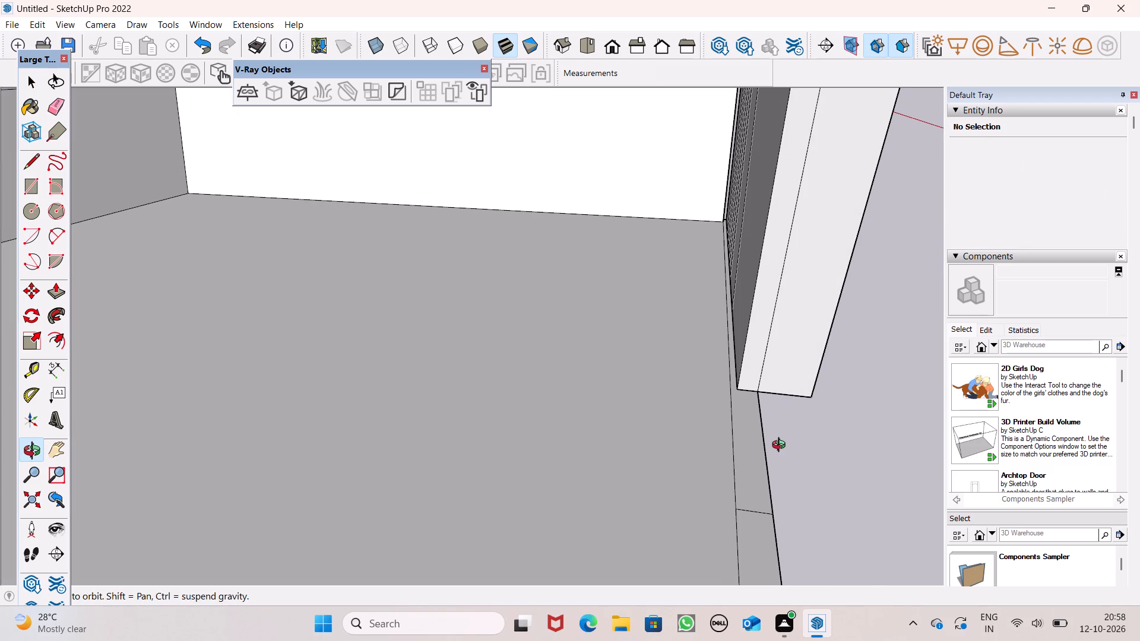
pyautogui.moveTo(781, 446); pyautogui.dragTo(563, 408, button='middle')
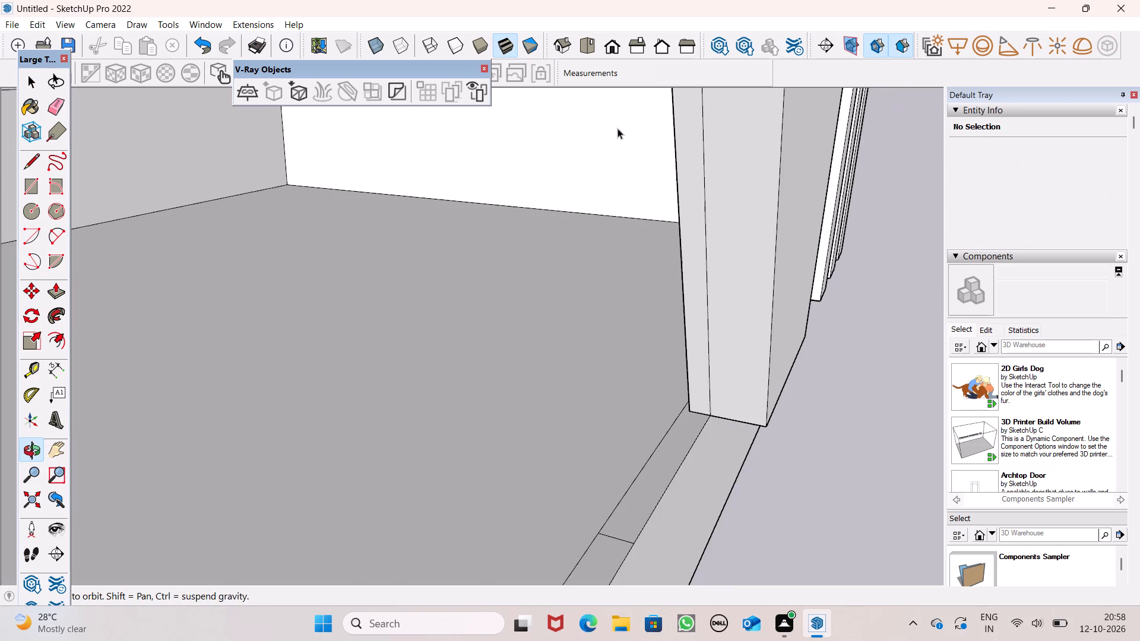
# Inspect the whole building with its fitted facade from the front and from above.
pyautogui.click(609, 50)
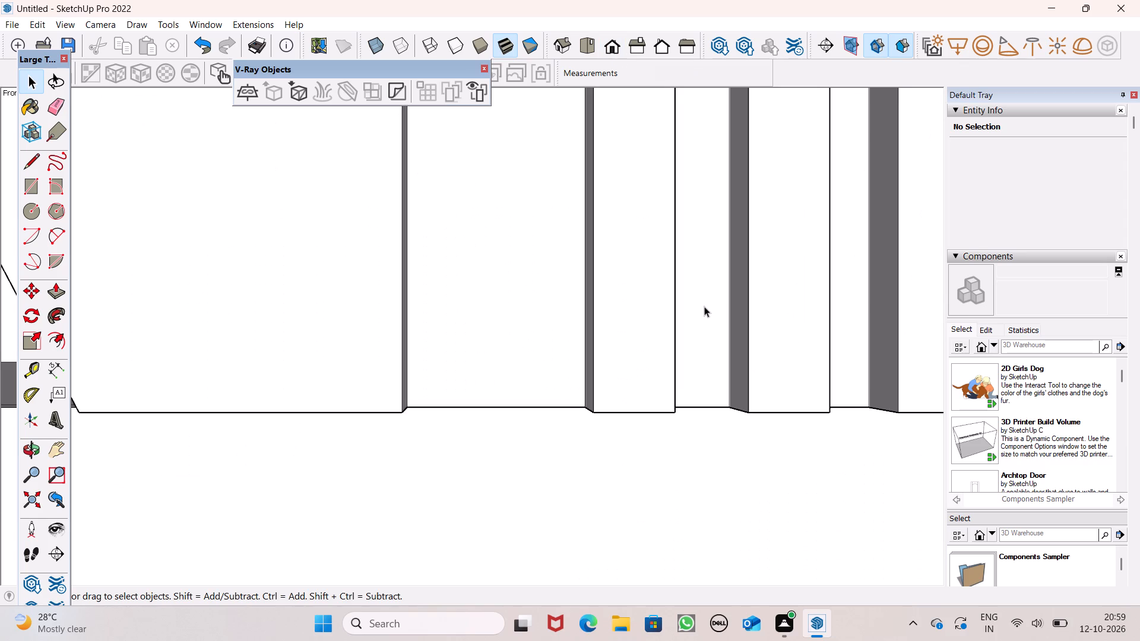
pyautogui.scroll(-18, 704, 305)
pyautogui.scroll(-3, 714, 396)
pyautogui.moveTo(717, 391); pyautogui.dragTo(710, 478, button='middle')
pyautogui.scroll(1, 522, 386)
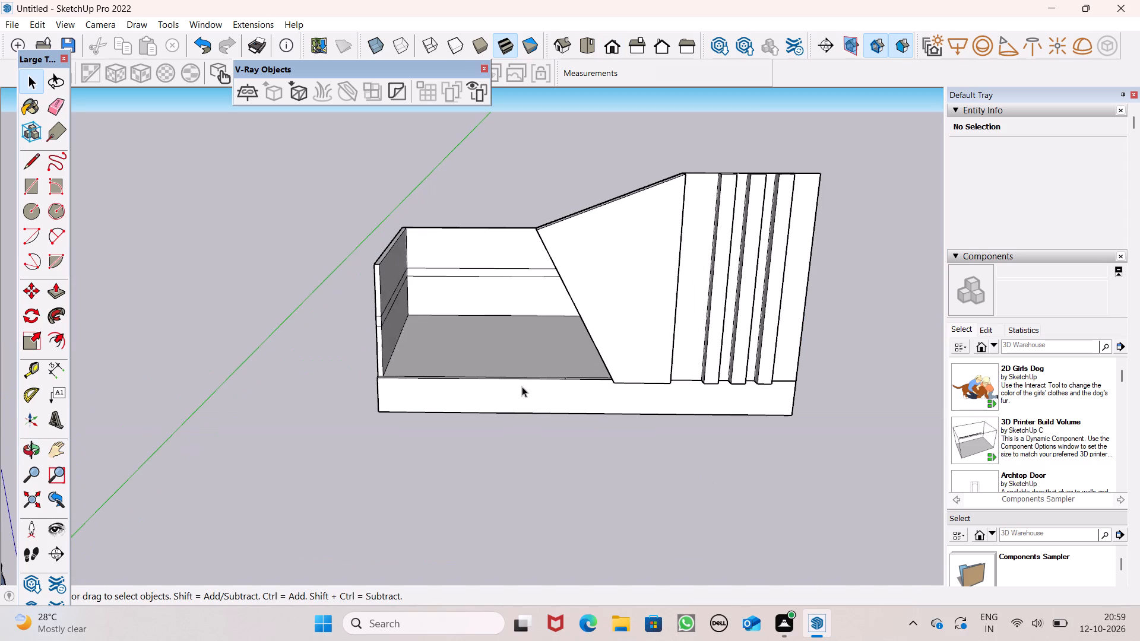
pyautogui.moveTo(436, 333); pyautogui.dragTo(433, 358, button='middle')
pyautogui.scroll(2, 371, 351)
pyautogui.moveTo(498, 391); pyautogui.dragTo(485, 499, button='middle')
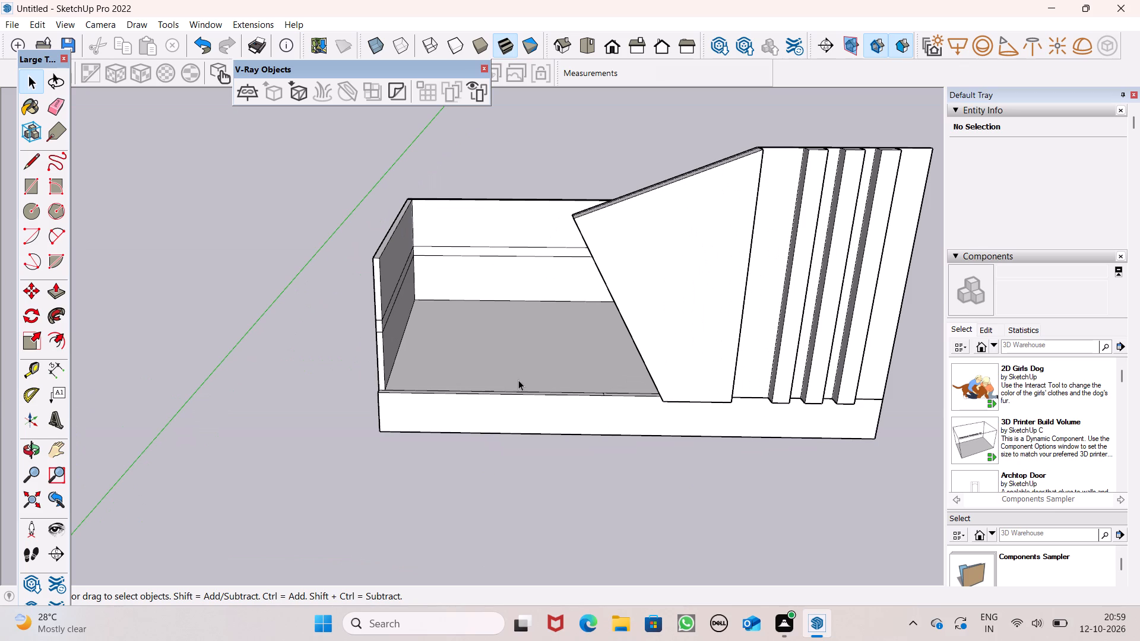
pyautogui.scroll(-4, 634, 298)
pyautogui.moveTo(660, 329); pyautogui.dragTo(692, 507, button='middle')
pyautogui.scroll(8, 701, 306)
pyautogui.scroll(-9, 703, 304)
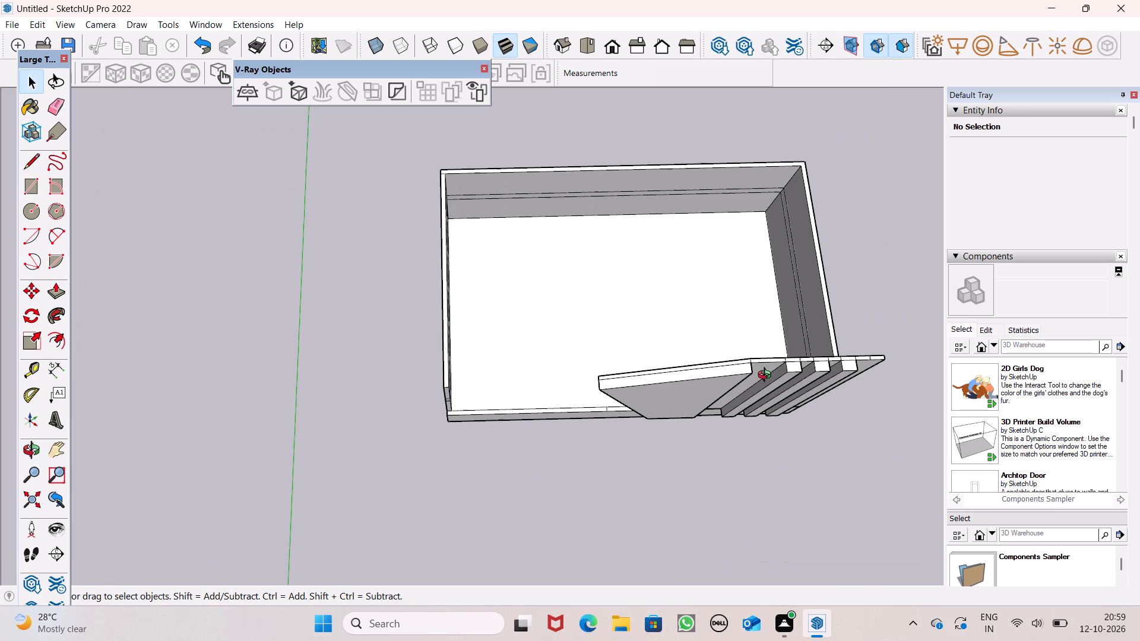
pyautogui.moveTo(753, 355); pyautogui.dragTo(749, 397, button='middle')
pyautogui.scroll(2, 801, 370)
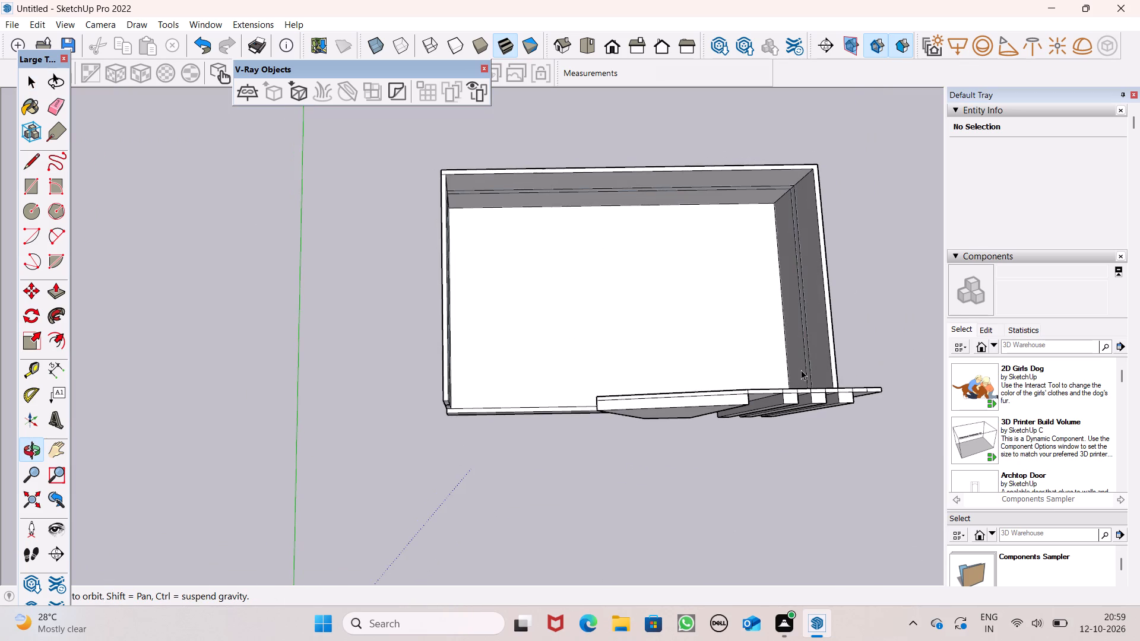
pyautogui.scroll(6, 801, 370)
pyautogui.scroll(-4, 815, 379)
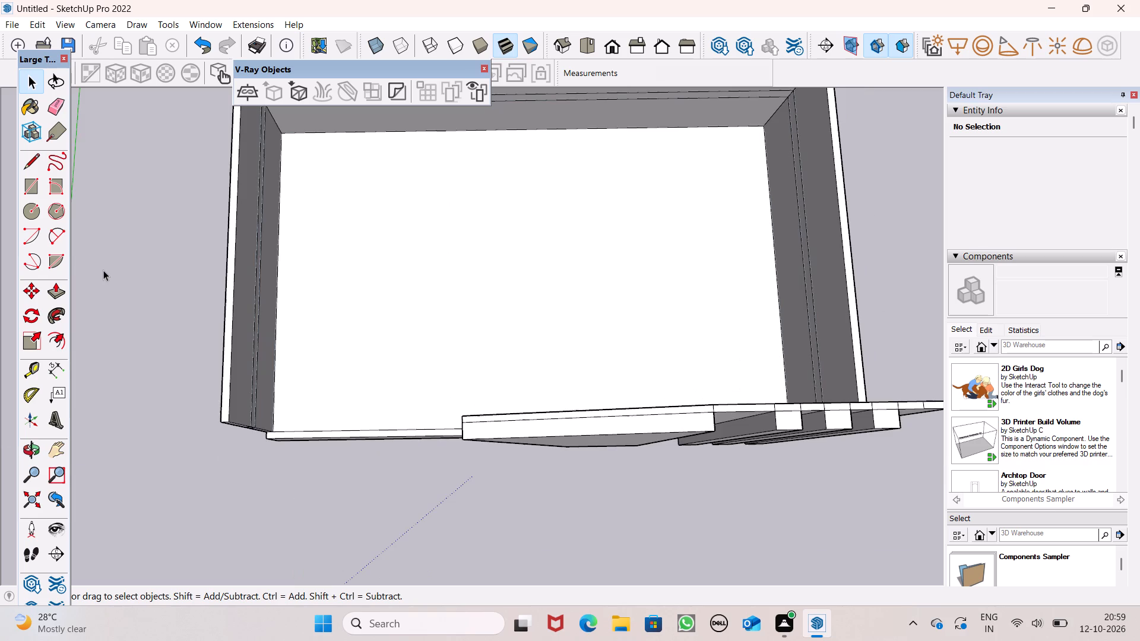
# Start the Rectangle tool.
pyautogui.click(27, 183)
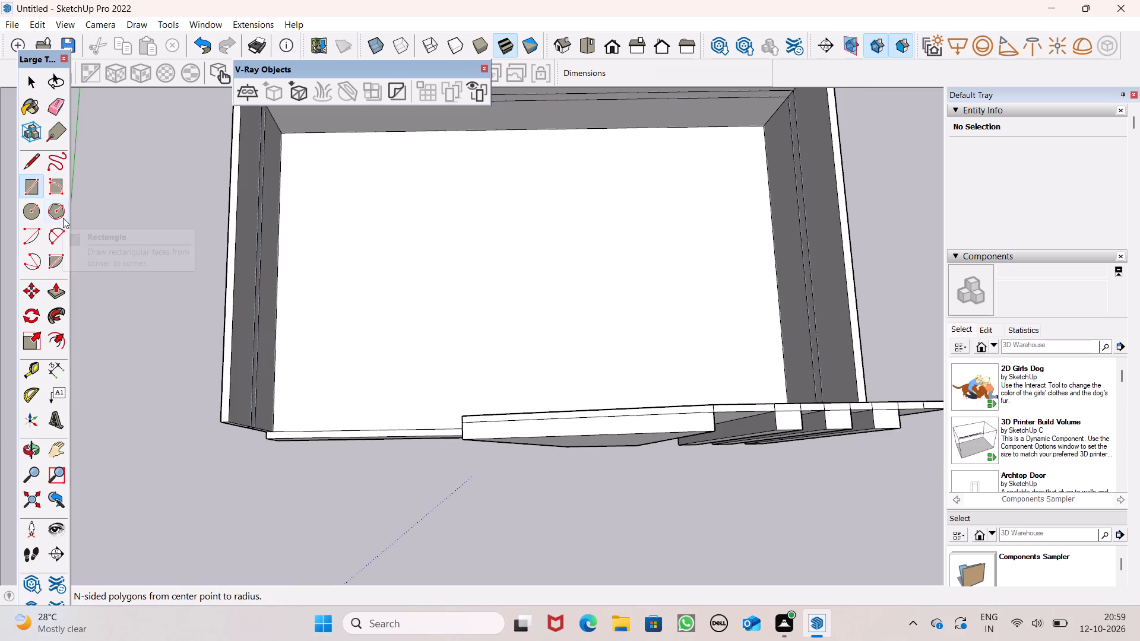
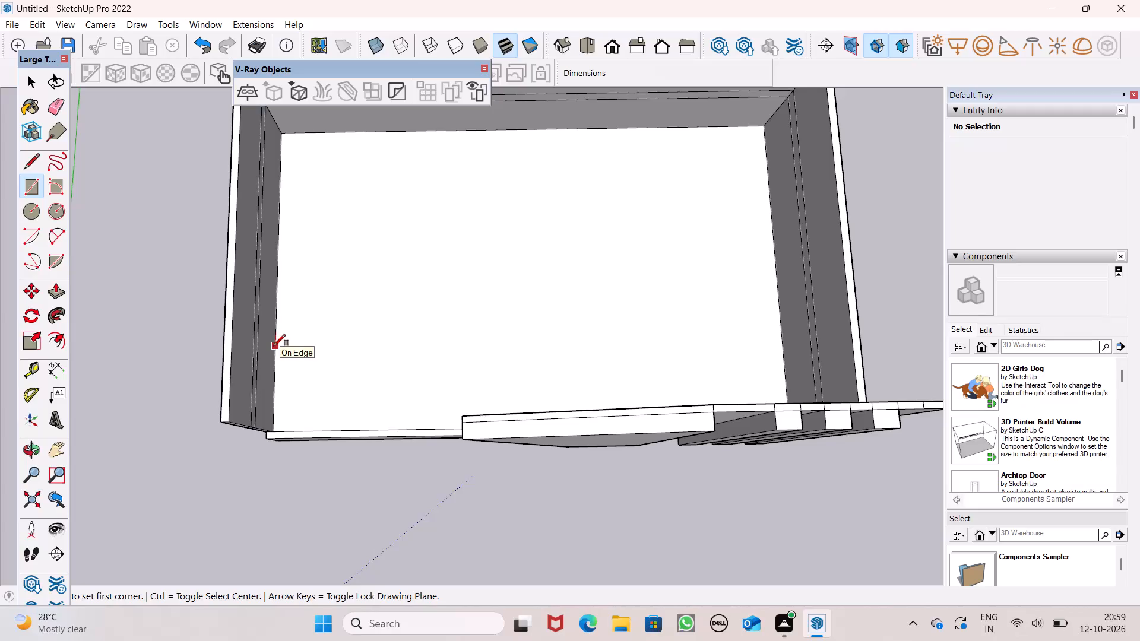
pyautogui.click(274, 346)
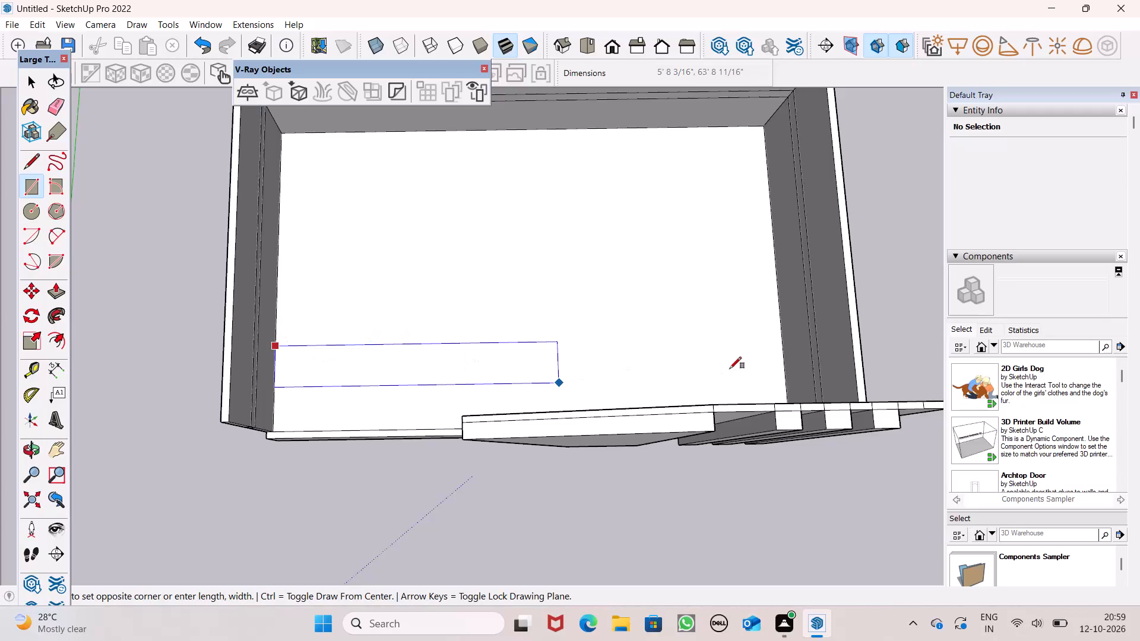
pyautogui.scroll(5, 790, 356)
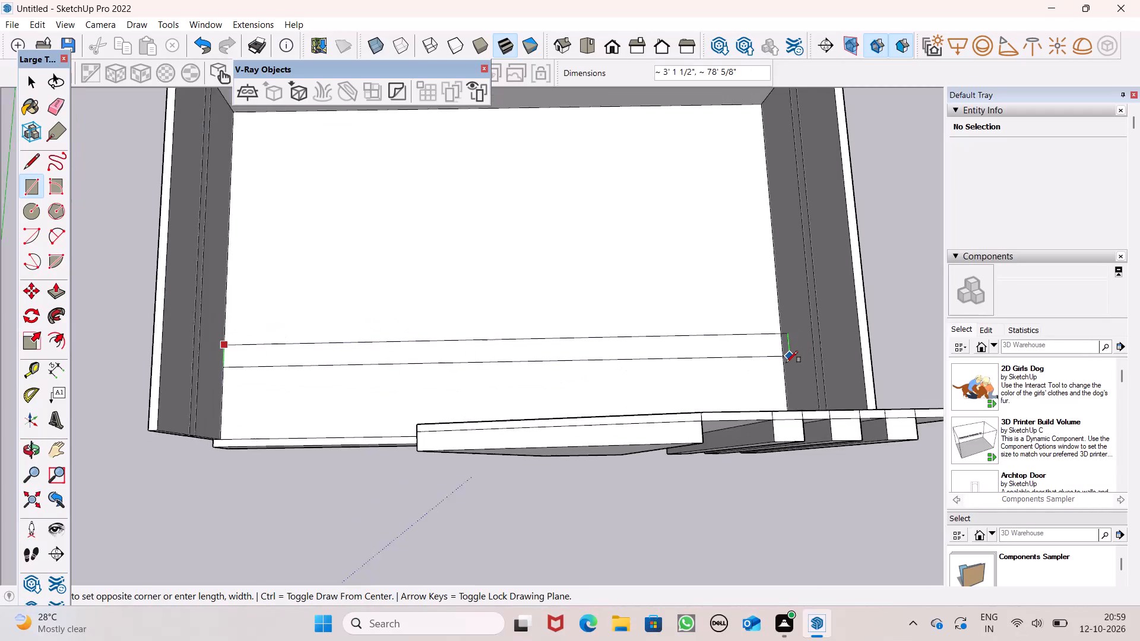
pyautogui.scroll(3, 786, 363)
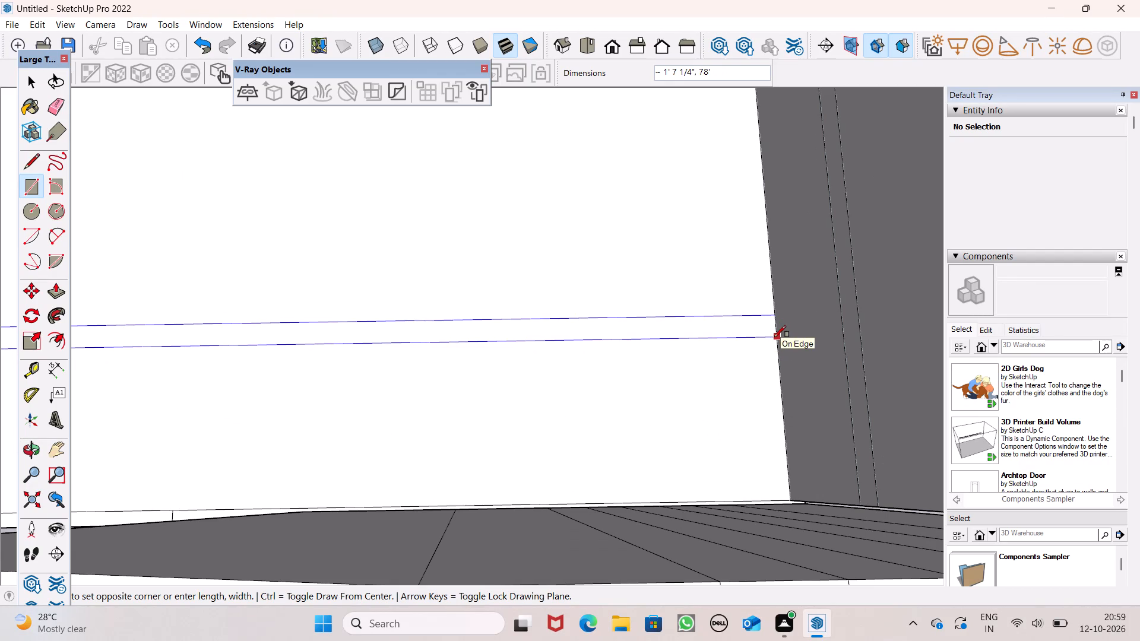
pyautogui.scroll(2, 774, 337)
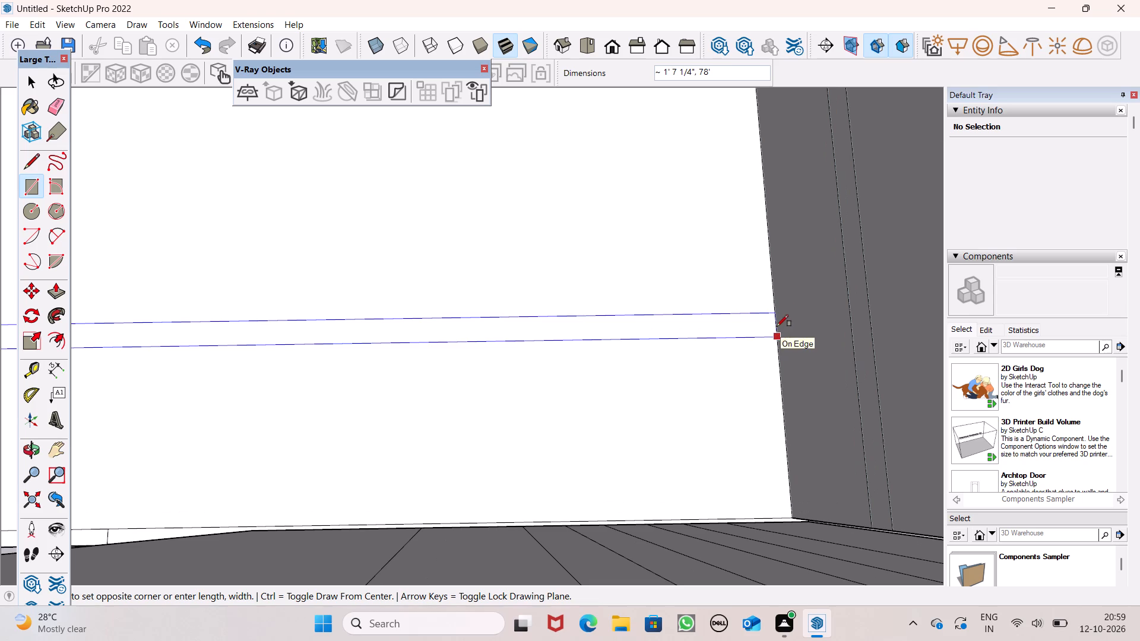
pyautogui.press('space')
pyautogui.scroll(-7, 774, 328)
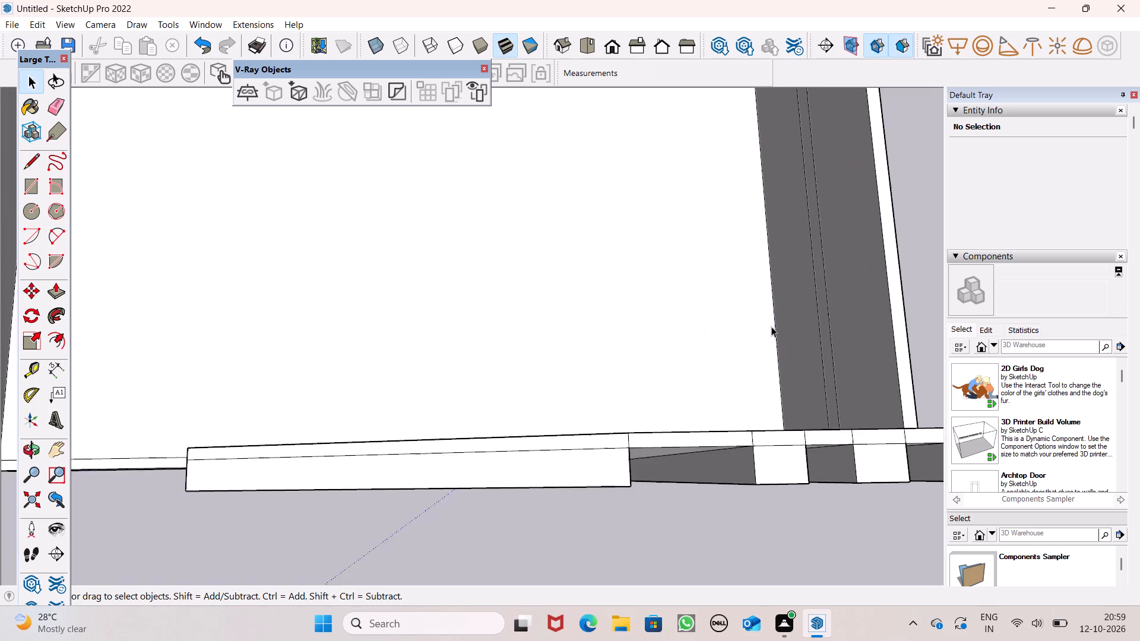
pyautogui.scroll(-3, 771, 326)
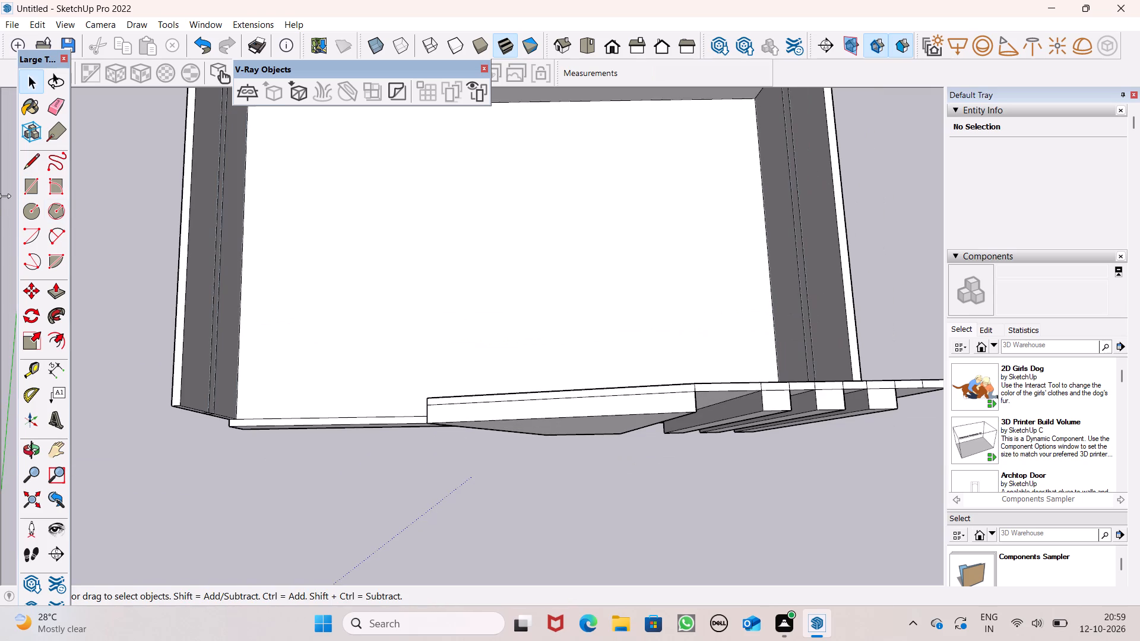
# Draw a rectangle about 1' 7" by 78' across the floor between the two side walls, nearer the open front.
pyautogui.click(18, 189)
pyautogui.click(40, 185)
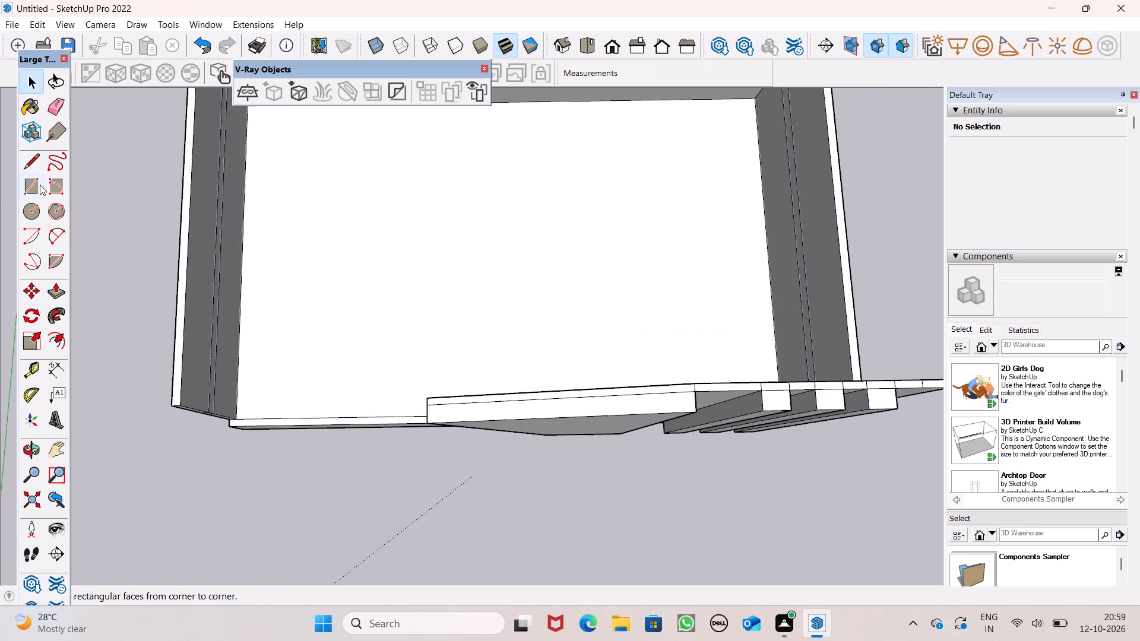
pyautogui.moveTo(374, 373); pyautogui.dragTo(297, 475, button='middle')
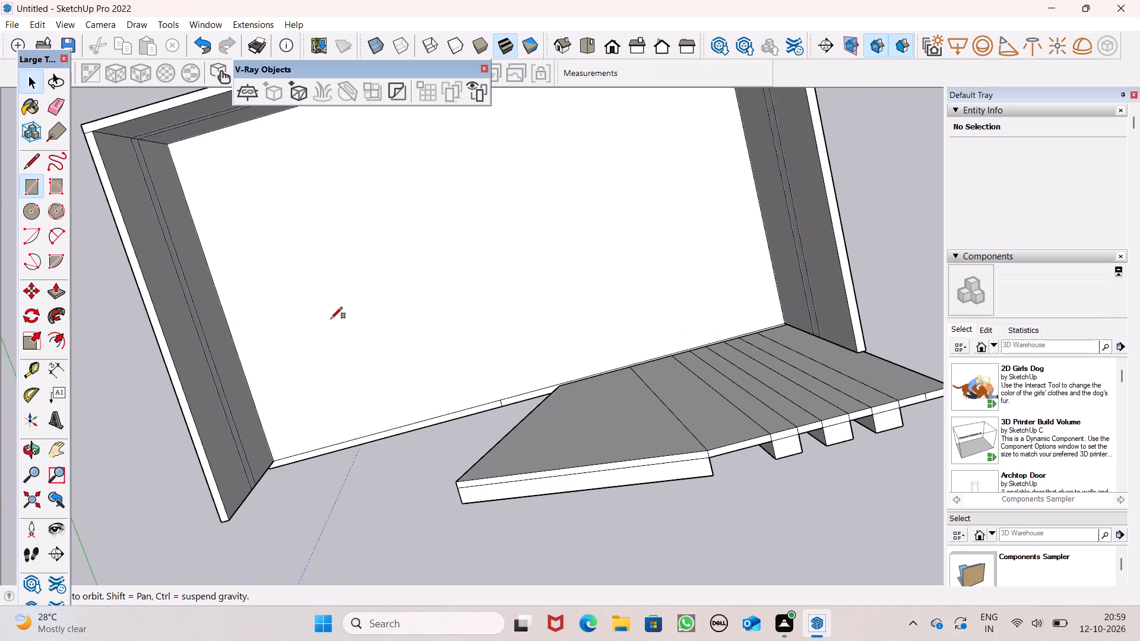
pyautogui.click(245, 374)
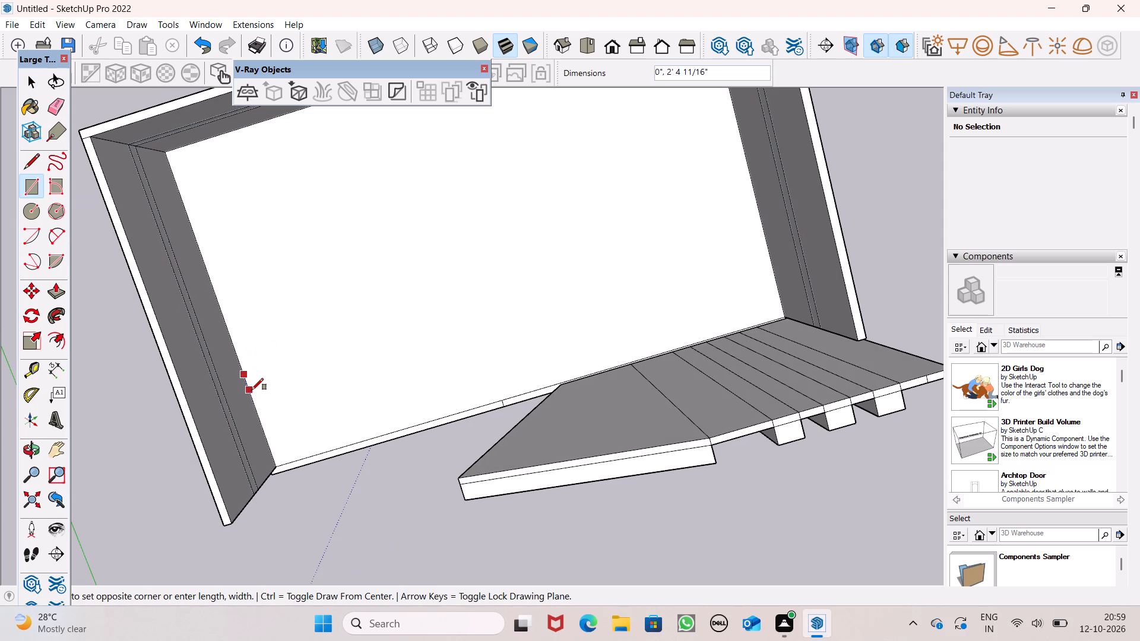
pyautogui.click(252, 391)
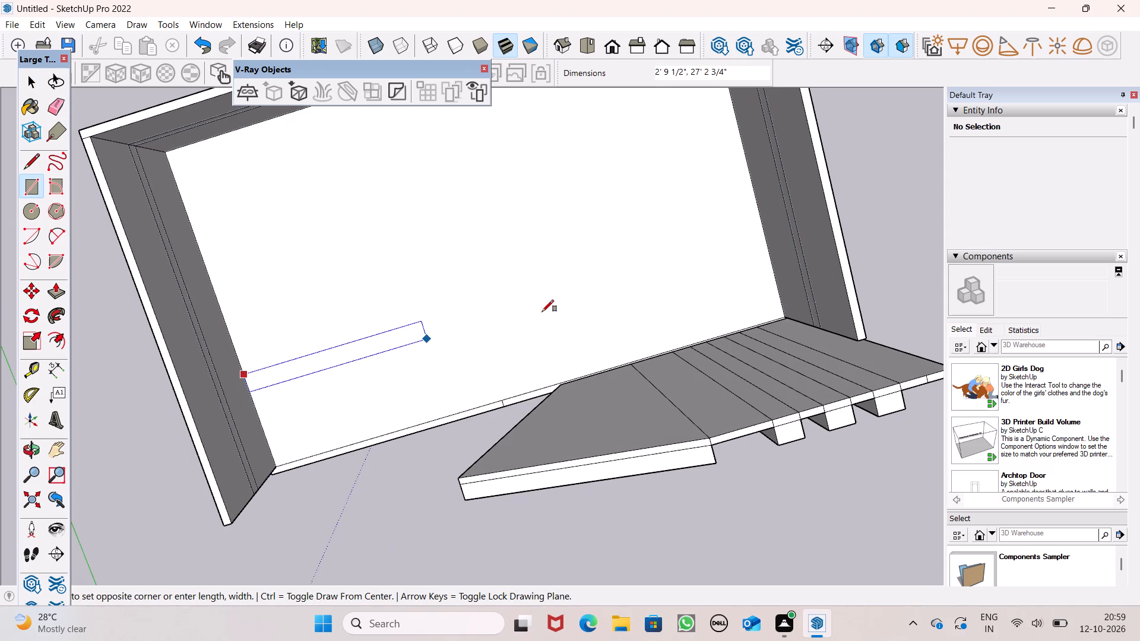
pyautogui.click(766, 227)
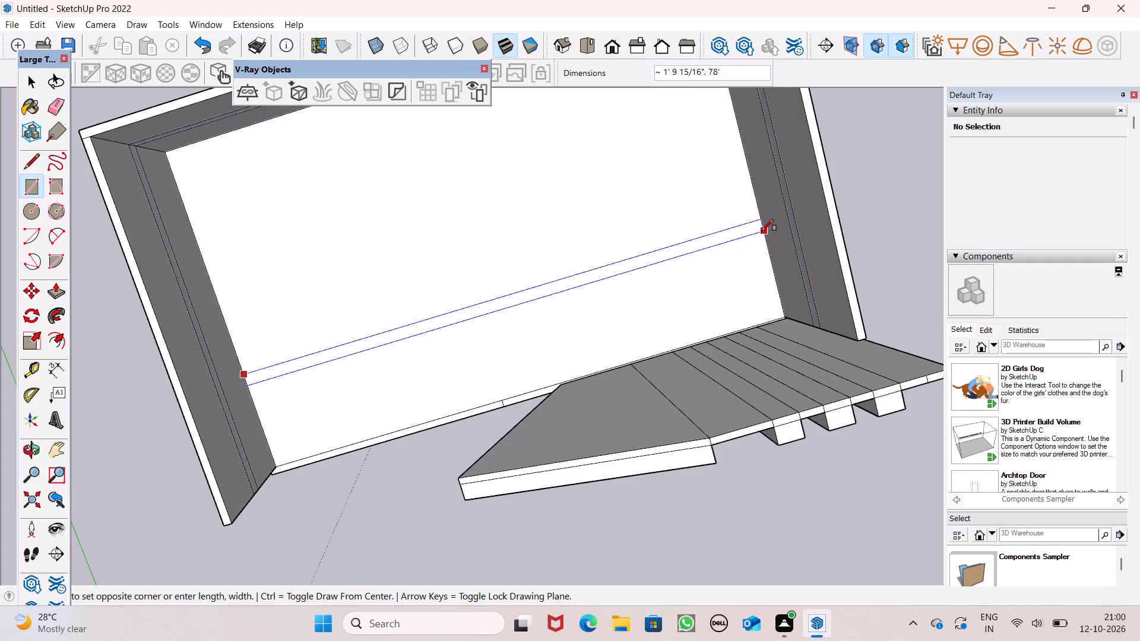
pyautogui.click(762, 230)
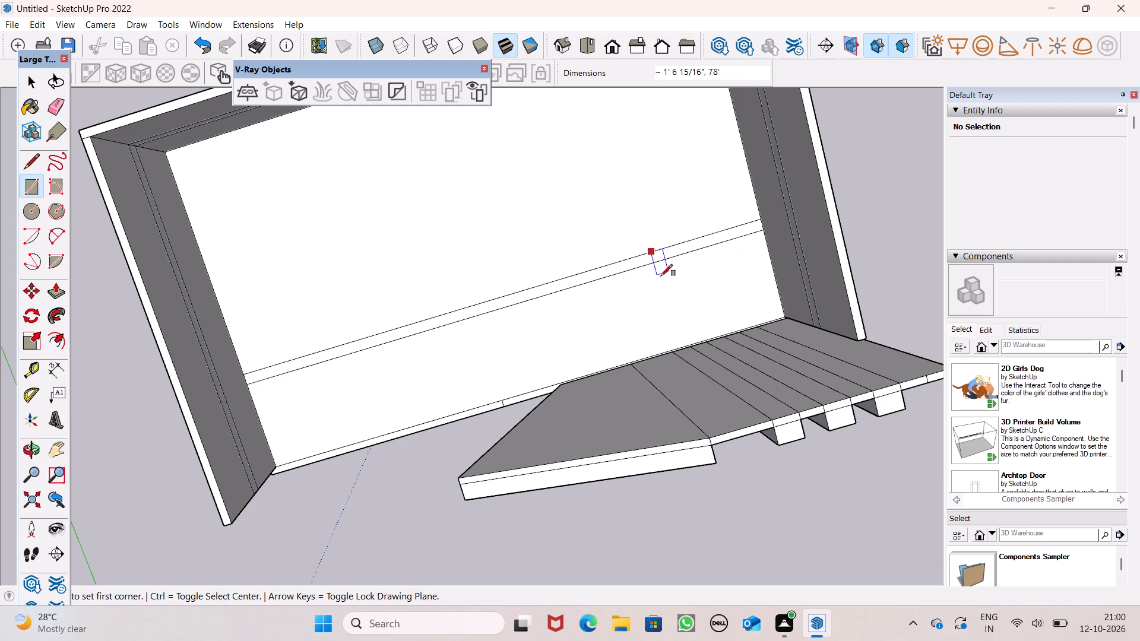
pyautogui.press('space')
pyautogui.press('space')
# Inspect the new floor strip and the facade from above and from the front.
pyautogui.scroll(-6, 318, 284)
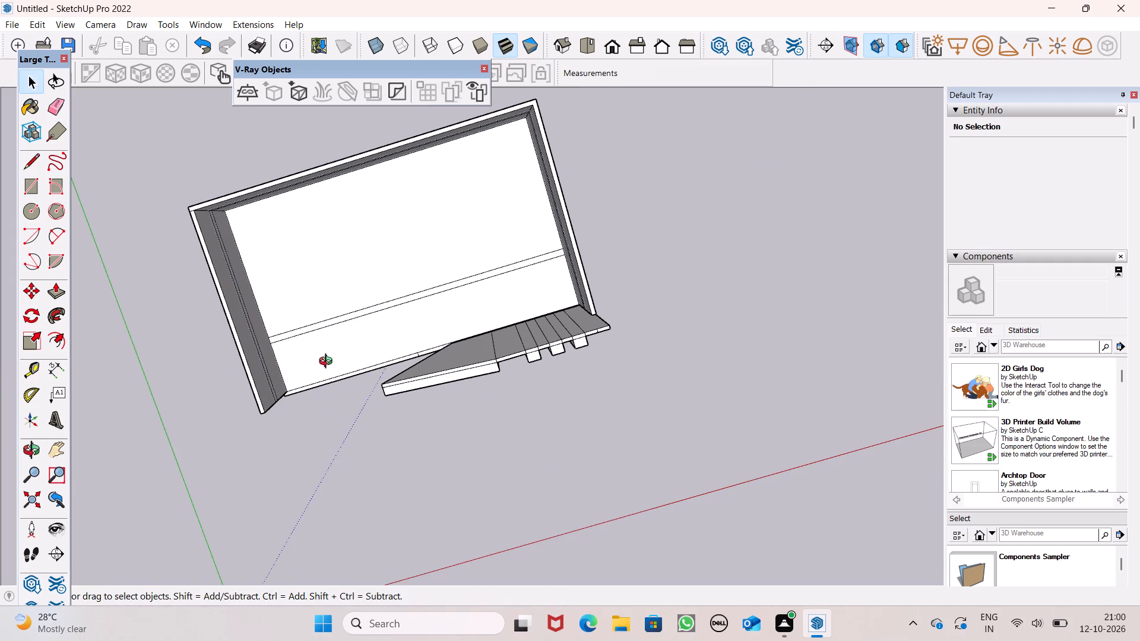
pyautogui.moveTo(331, 364); pyautogui.dragTo(290, 306, button='middle')
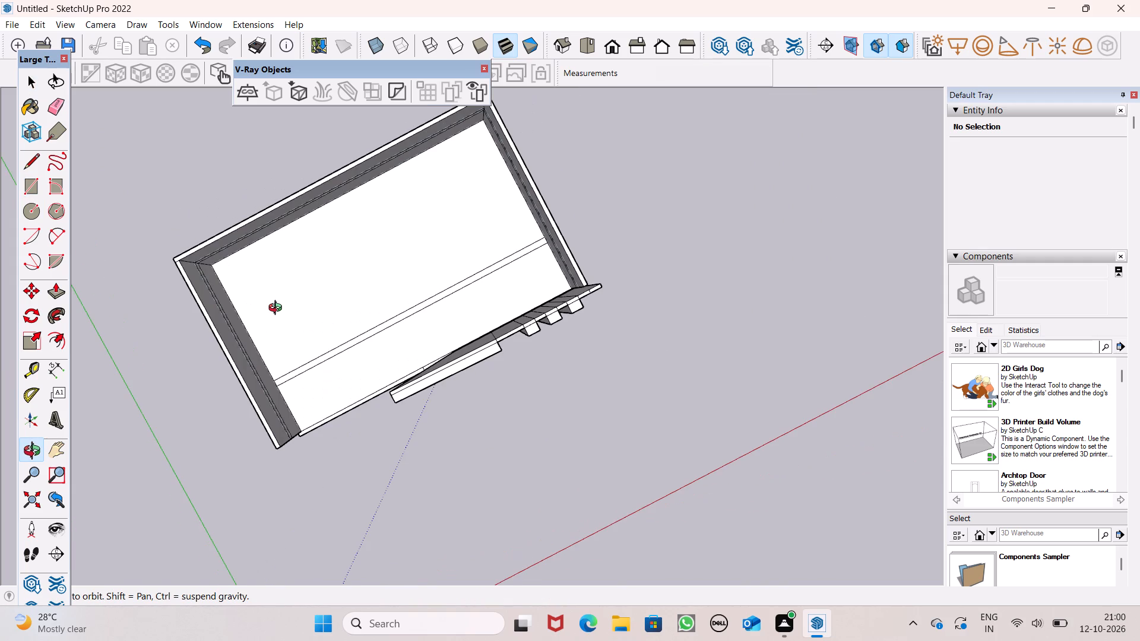
pyautogui.moveTo(351, 389); pyautogui.dragTo(132, 331, button='middle')
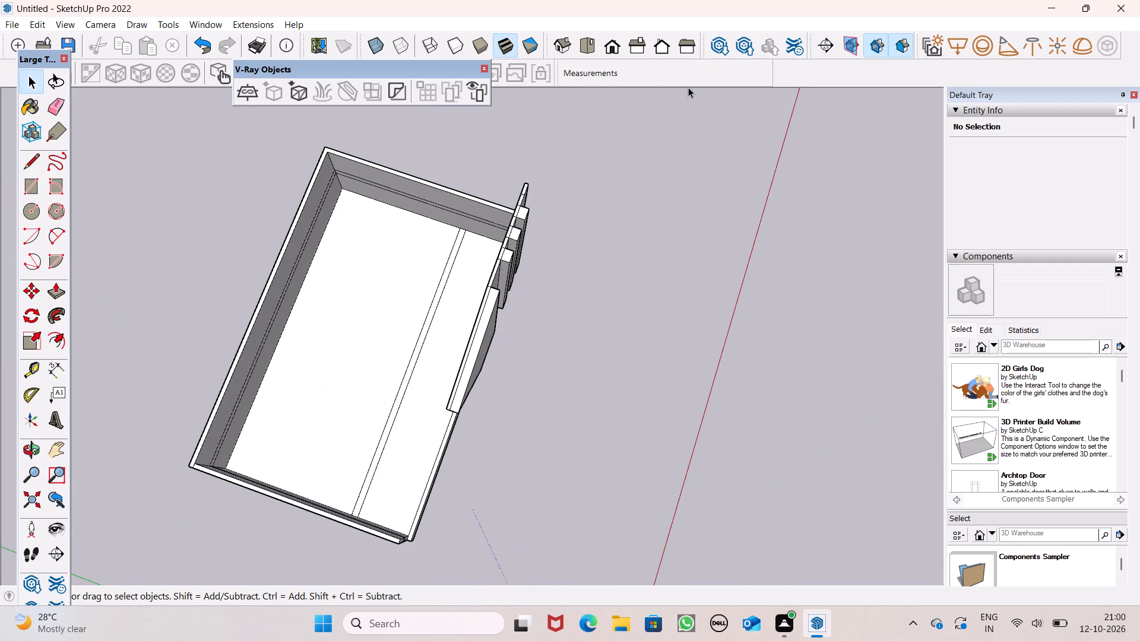
pyautogui.click(612, 56)
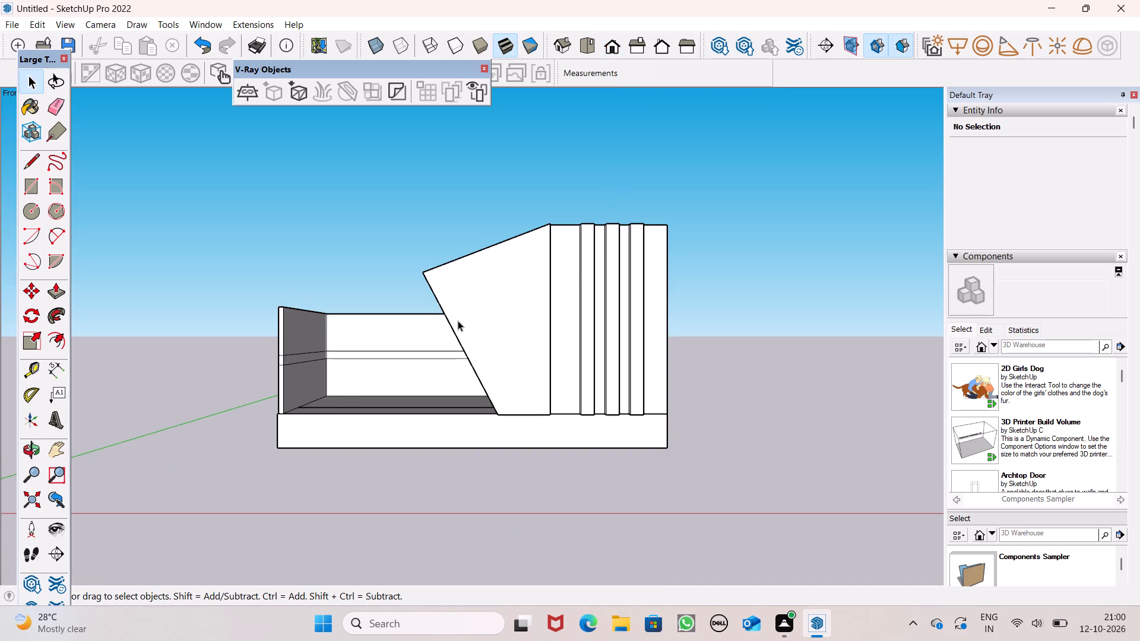
pyautogui.scroll(-3, 458, 324)
pyautogui.moveTo(481, 364); pyautogui.dragTo(470, 426, button='middle')
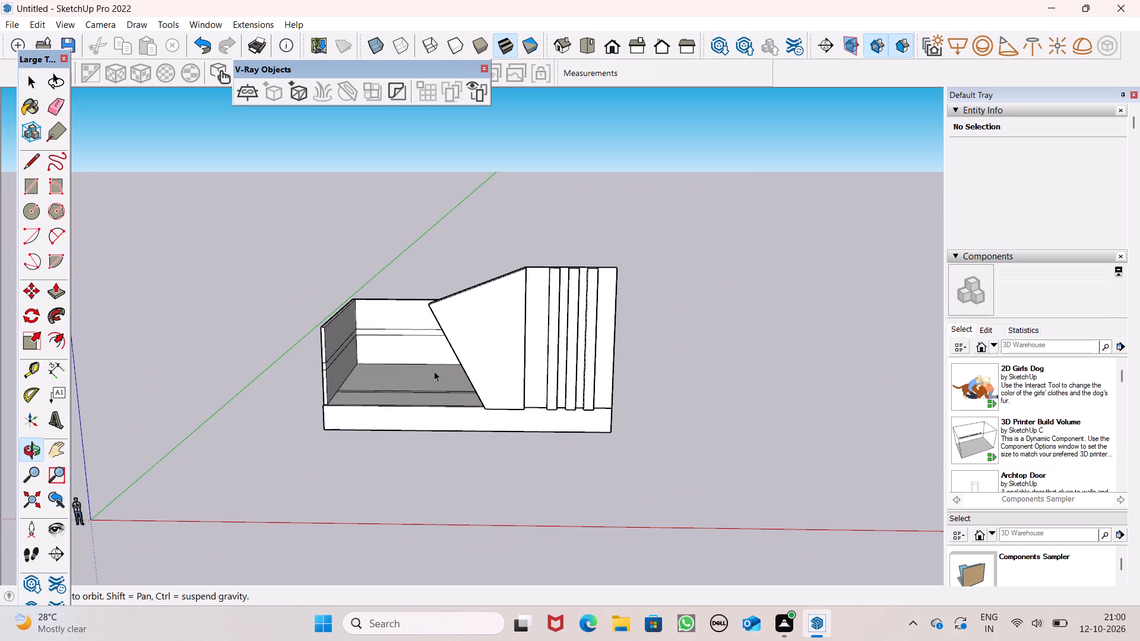
pyautogui.scroll(-4, 425, 345)
pyautogui.moveTo(424, 372); pyautogui.dragTo(434, 622, button='middle')
pyautogui.scroll(1, 427, 640)
pyautogui.scroll(3, 604, 263)
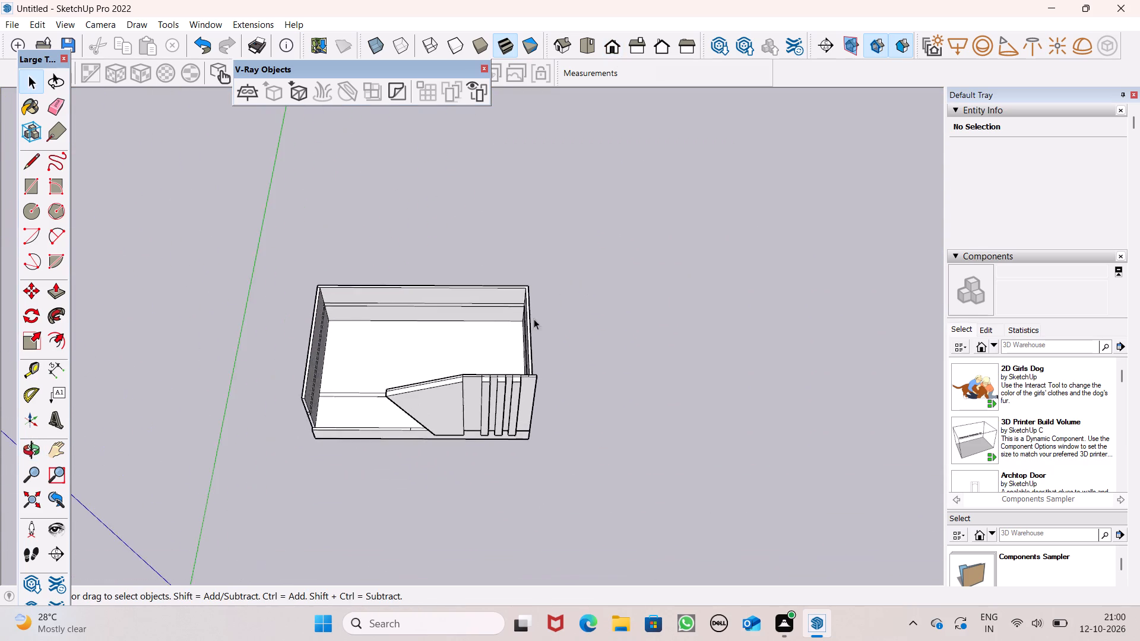
pyautogui.scroll(-4, 505, 367)
pyautogui.moveTo(478, 396); pyautogui.dragTo(505, 552, button='middle')
pyautogui.scroll(6, 571, 371)
pyautogui.scroll(2, 431, 371)
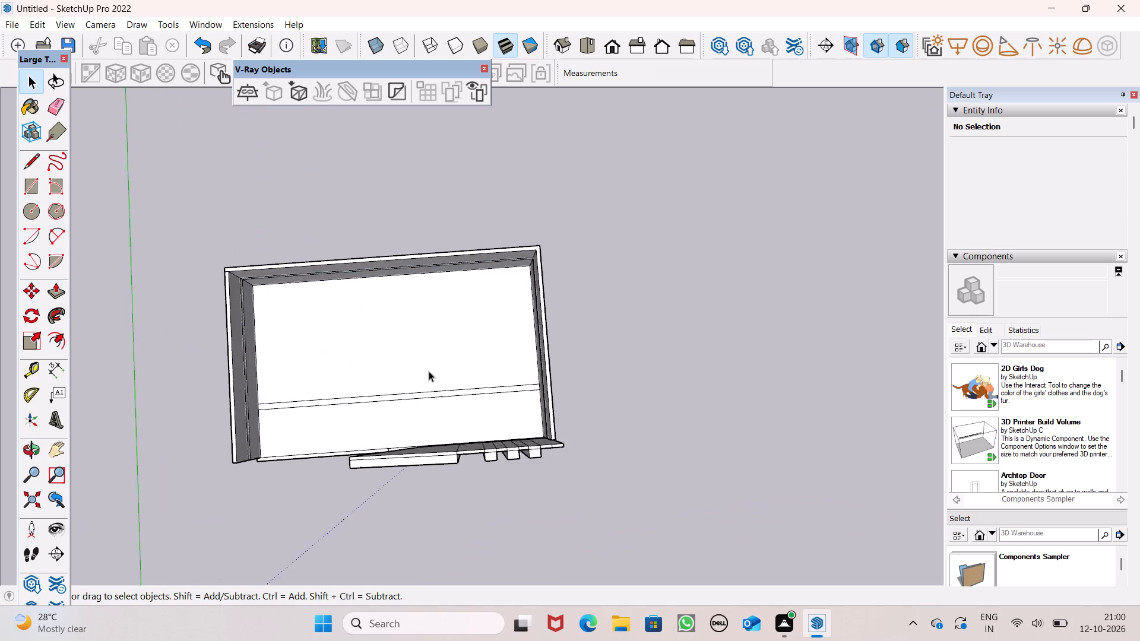
pyautogui.scroll(4, 429, 371)
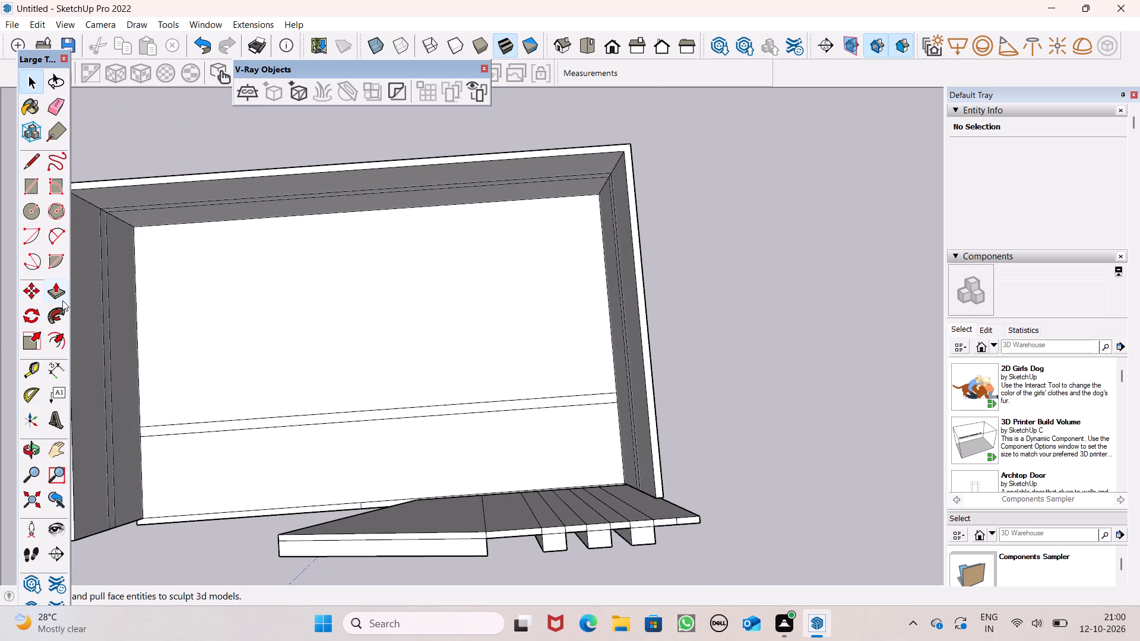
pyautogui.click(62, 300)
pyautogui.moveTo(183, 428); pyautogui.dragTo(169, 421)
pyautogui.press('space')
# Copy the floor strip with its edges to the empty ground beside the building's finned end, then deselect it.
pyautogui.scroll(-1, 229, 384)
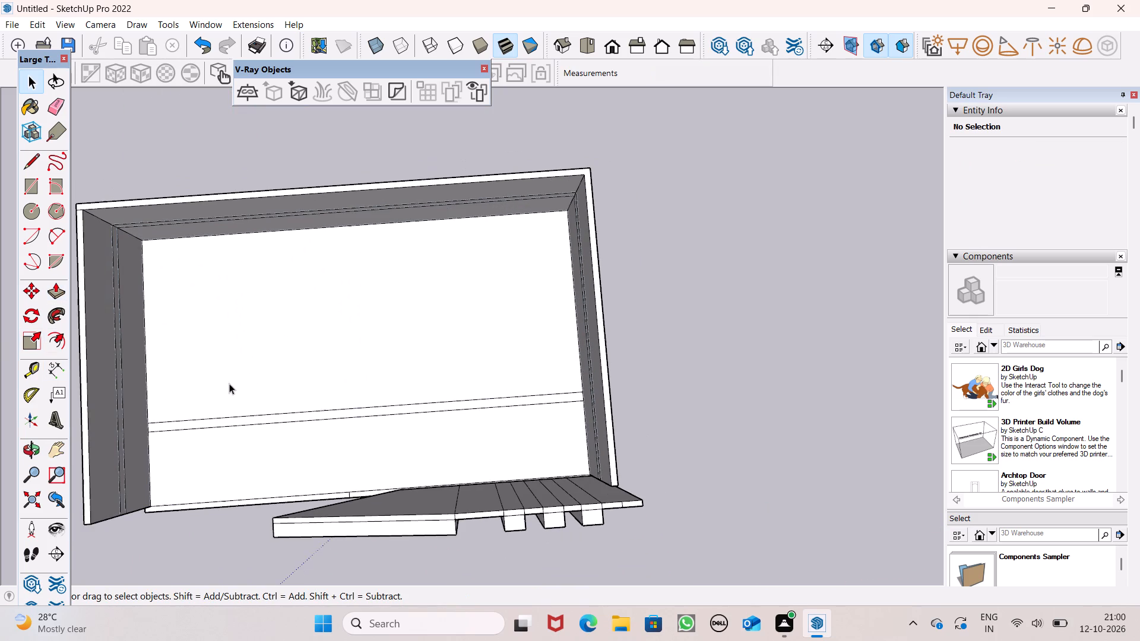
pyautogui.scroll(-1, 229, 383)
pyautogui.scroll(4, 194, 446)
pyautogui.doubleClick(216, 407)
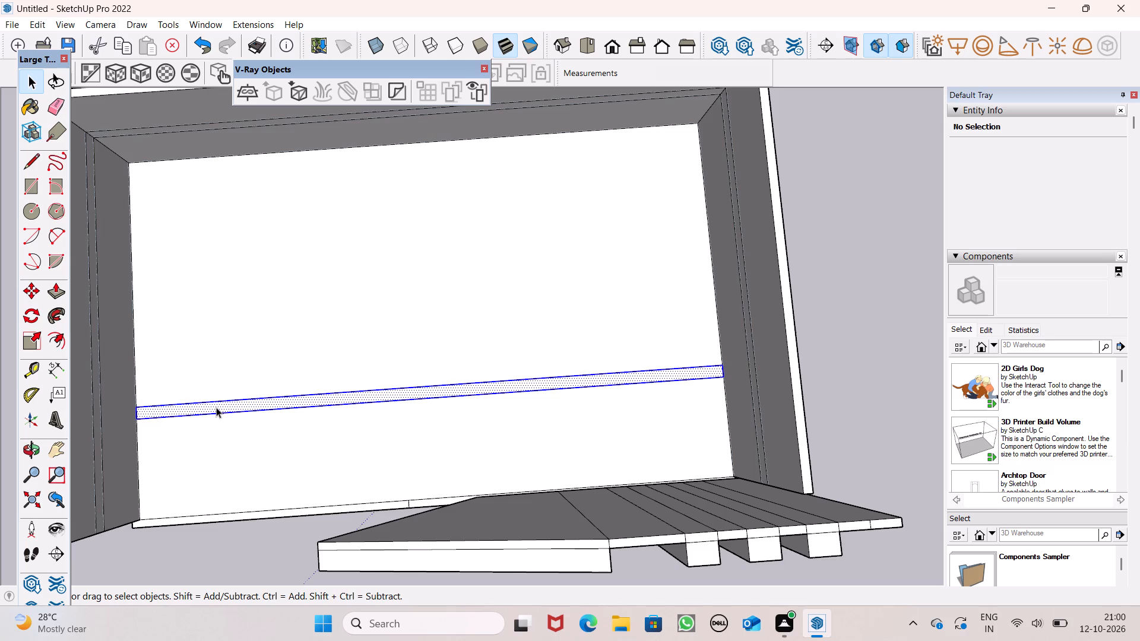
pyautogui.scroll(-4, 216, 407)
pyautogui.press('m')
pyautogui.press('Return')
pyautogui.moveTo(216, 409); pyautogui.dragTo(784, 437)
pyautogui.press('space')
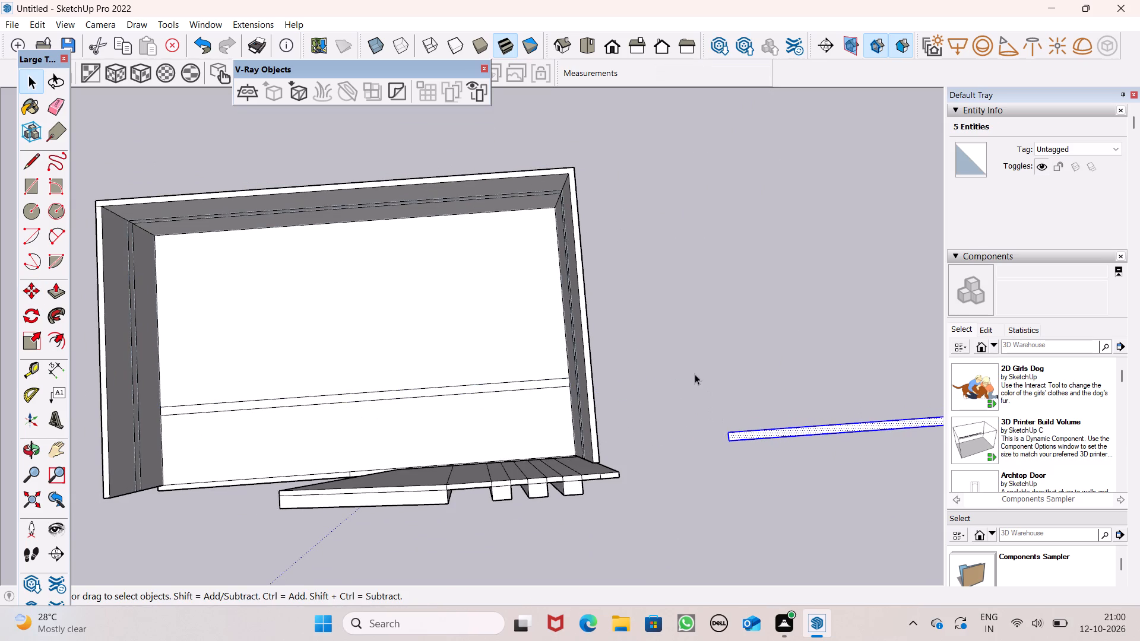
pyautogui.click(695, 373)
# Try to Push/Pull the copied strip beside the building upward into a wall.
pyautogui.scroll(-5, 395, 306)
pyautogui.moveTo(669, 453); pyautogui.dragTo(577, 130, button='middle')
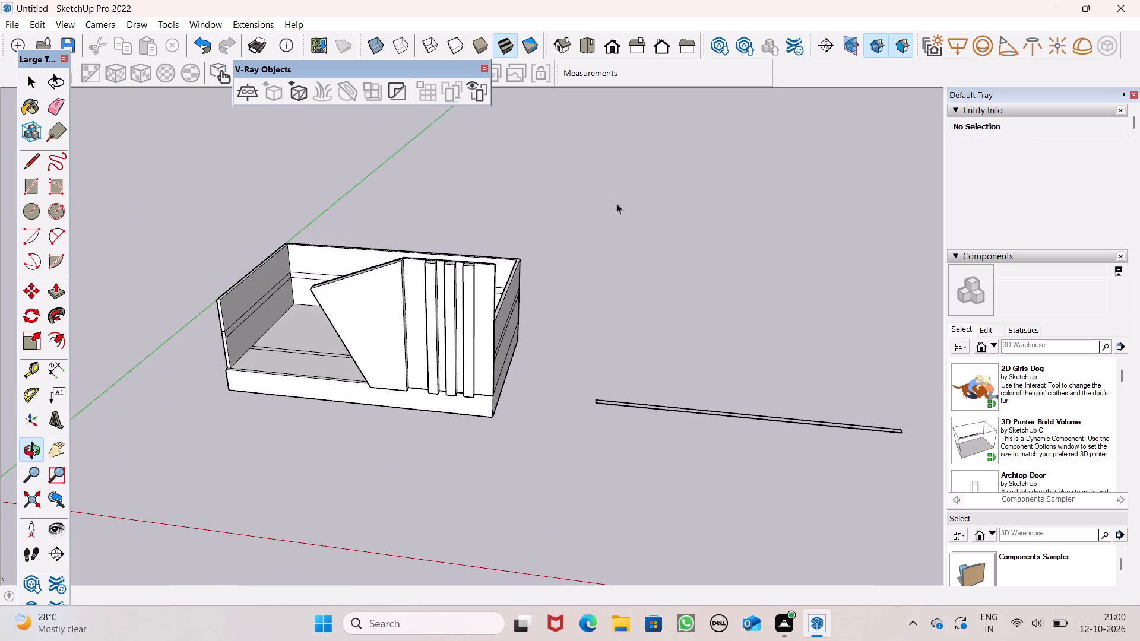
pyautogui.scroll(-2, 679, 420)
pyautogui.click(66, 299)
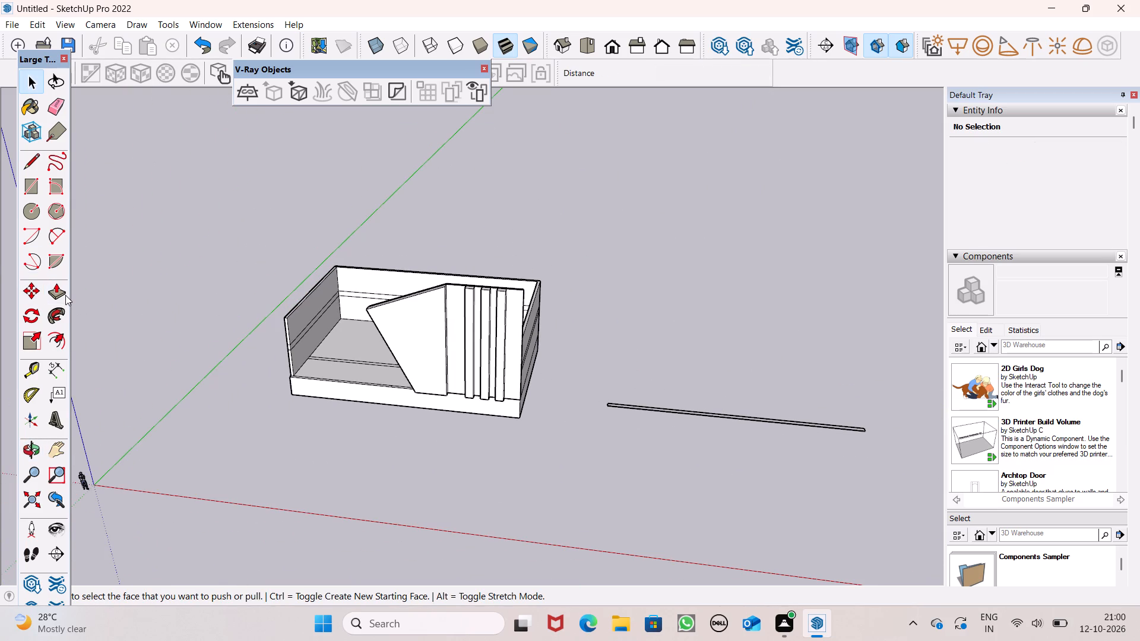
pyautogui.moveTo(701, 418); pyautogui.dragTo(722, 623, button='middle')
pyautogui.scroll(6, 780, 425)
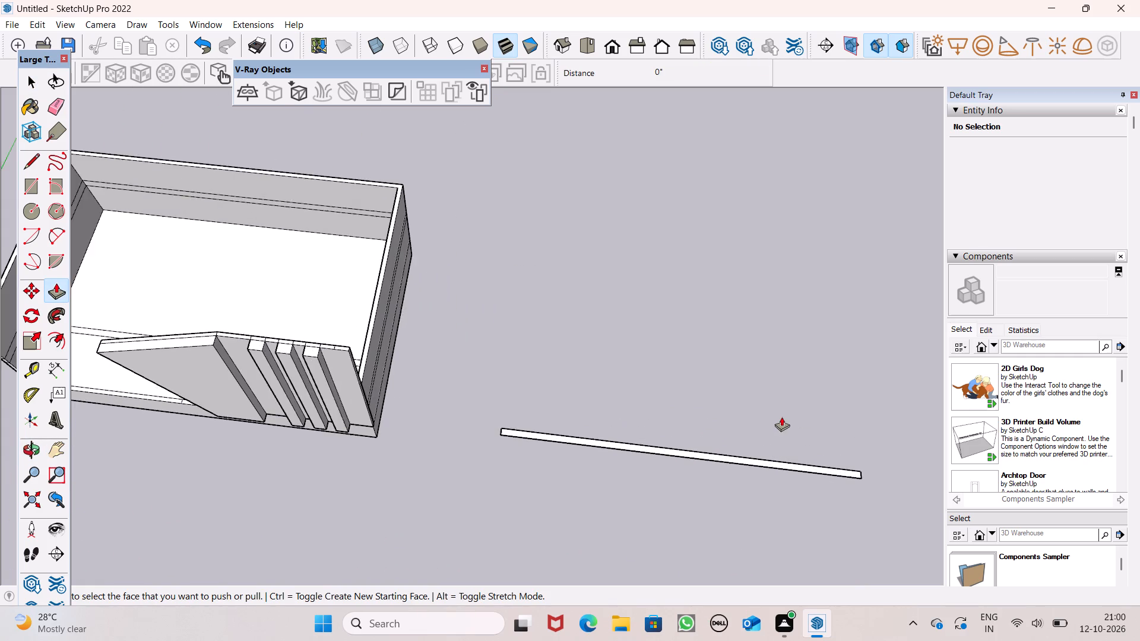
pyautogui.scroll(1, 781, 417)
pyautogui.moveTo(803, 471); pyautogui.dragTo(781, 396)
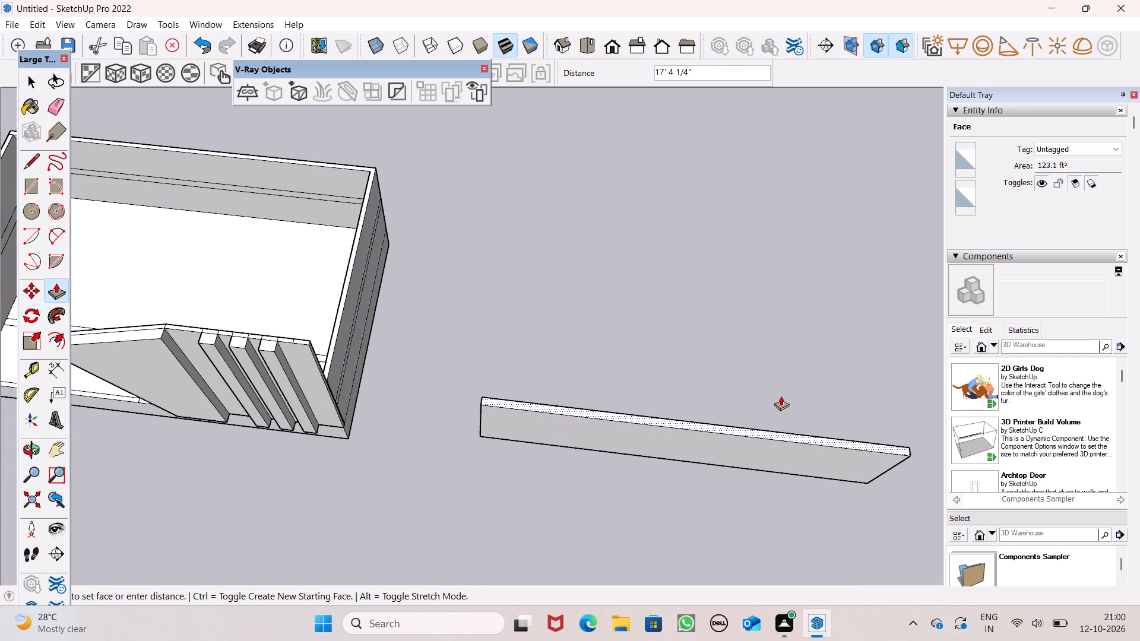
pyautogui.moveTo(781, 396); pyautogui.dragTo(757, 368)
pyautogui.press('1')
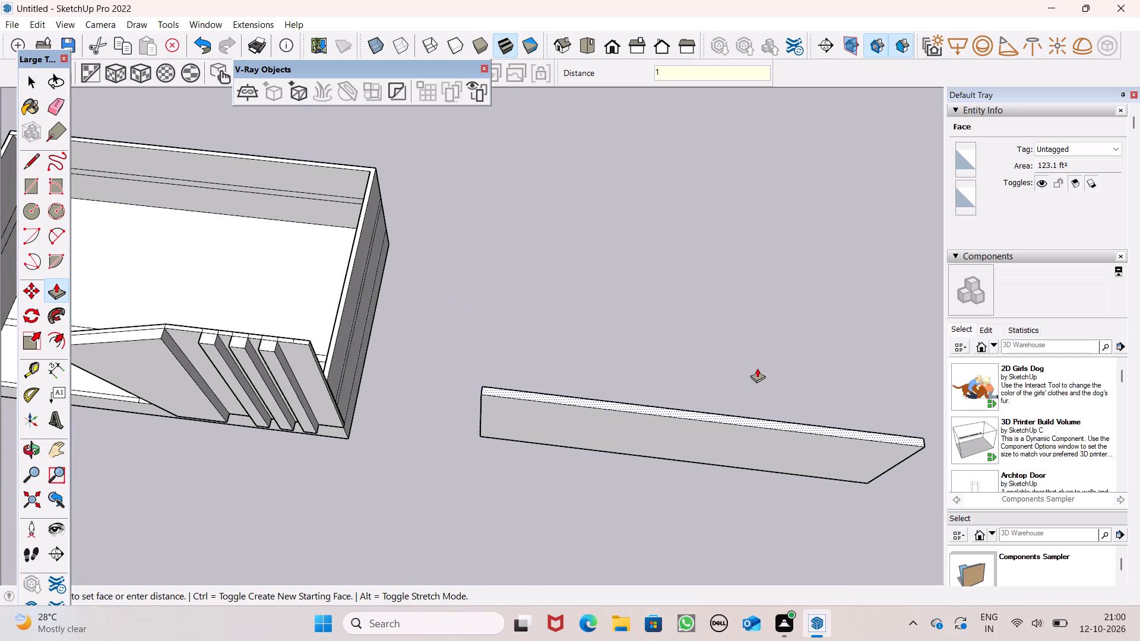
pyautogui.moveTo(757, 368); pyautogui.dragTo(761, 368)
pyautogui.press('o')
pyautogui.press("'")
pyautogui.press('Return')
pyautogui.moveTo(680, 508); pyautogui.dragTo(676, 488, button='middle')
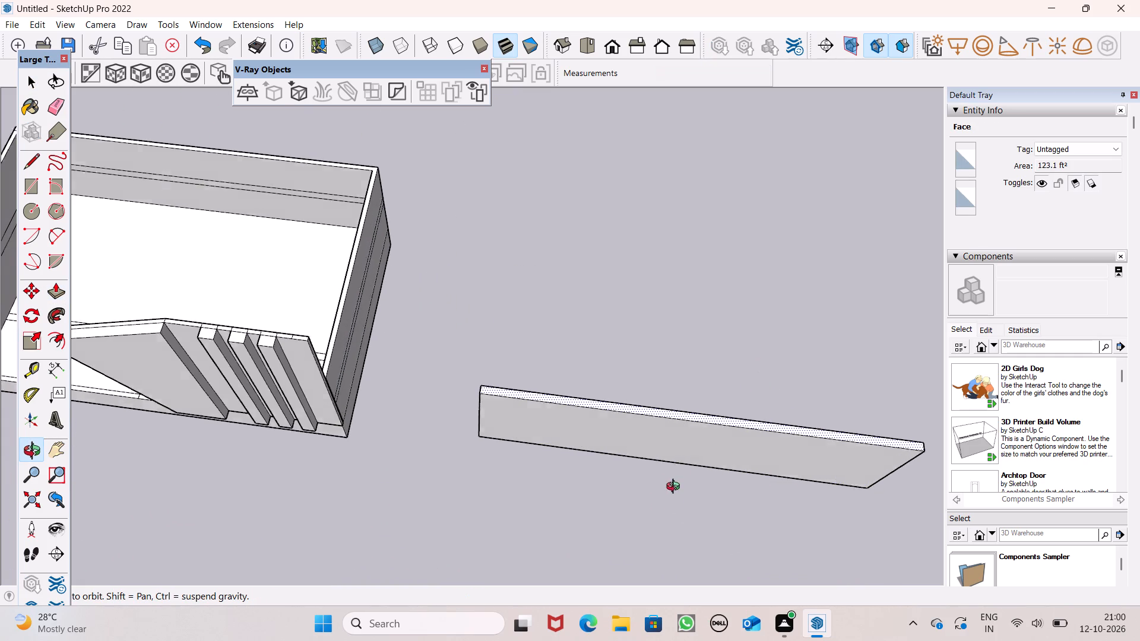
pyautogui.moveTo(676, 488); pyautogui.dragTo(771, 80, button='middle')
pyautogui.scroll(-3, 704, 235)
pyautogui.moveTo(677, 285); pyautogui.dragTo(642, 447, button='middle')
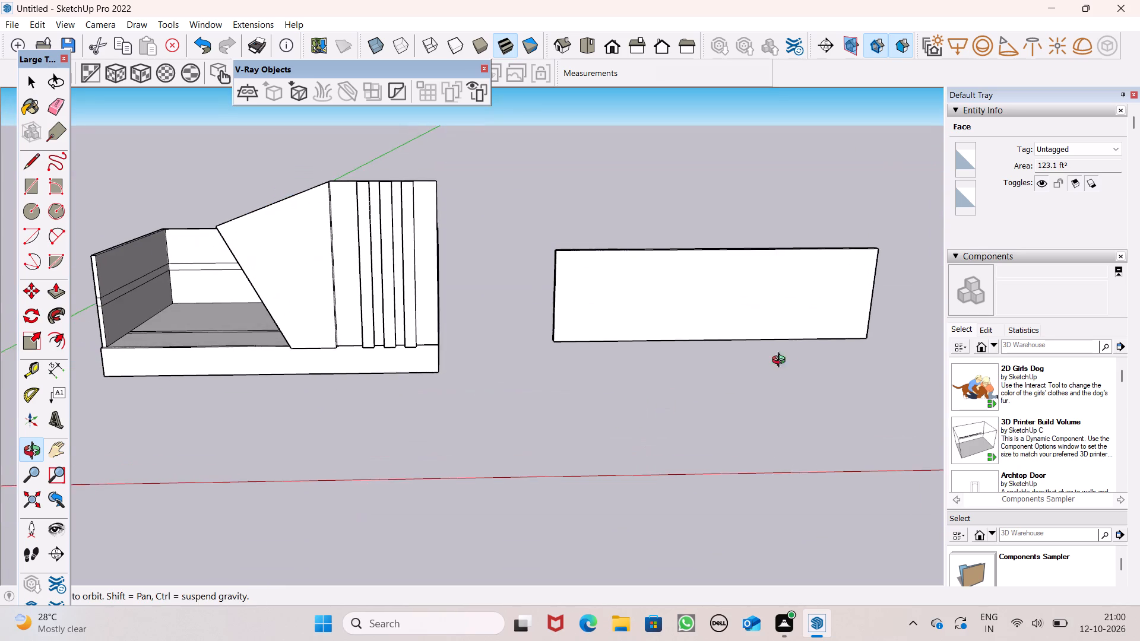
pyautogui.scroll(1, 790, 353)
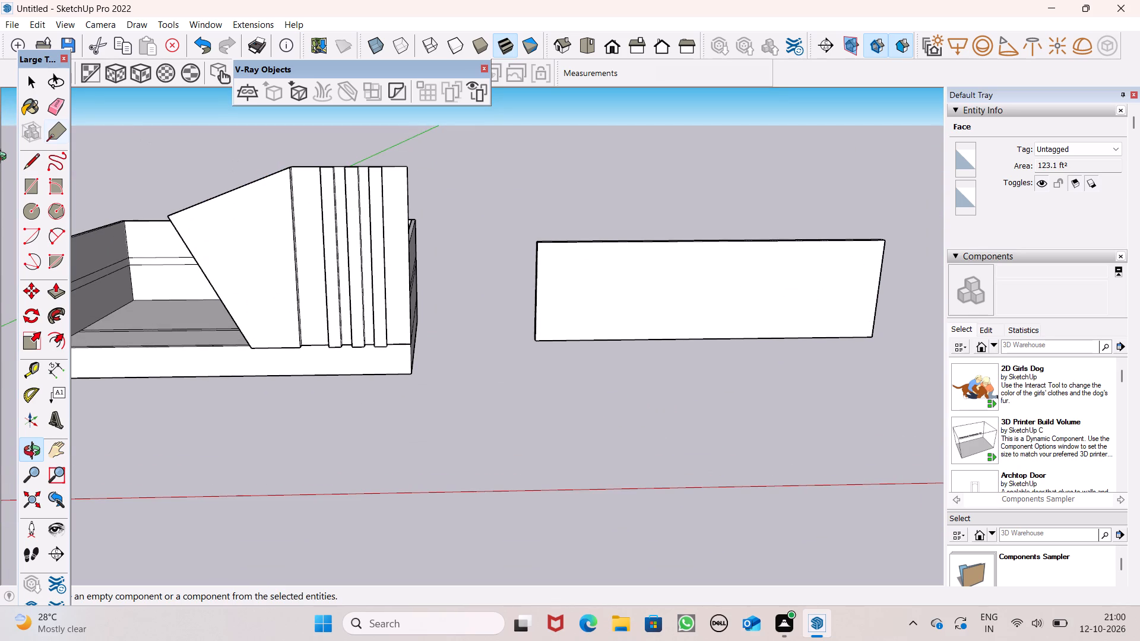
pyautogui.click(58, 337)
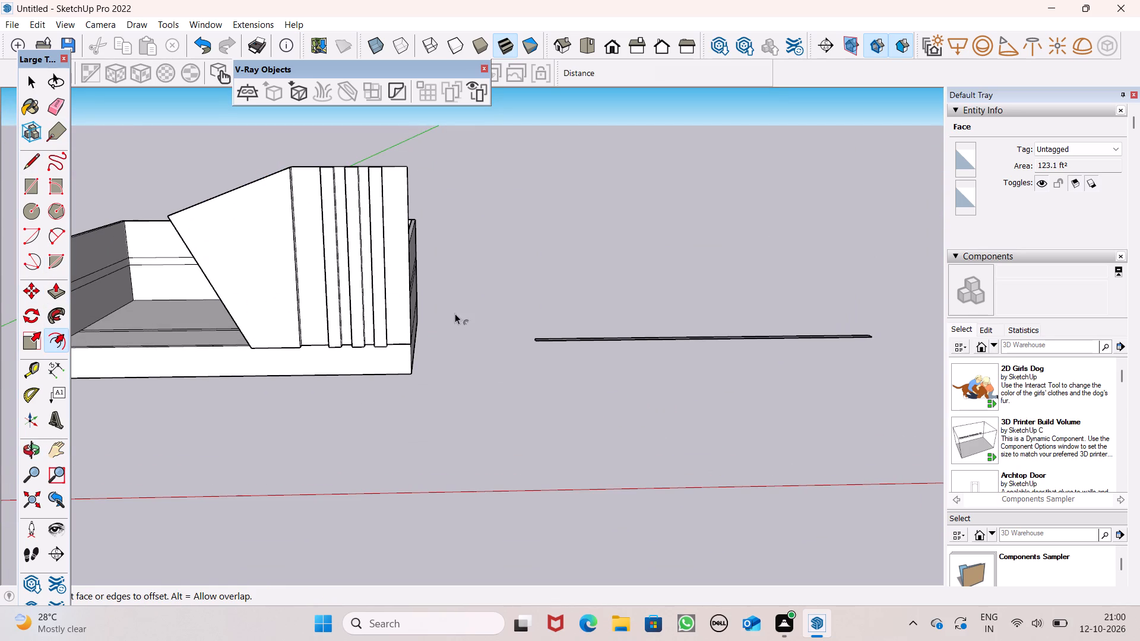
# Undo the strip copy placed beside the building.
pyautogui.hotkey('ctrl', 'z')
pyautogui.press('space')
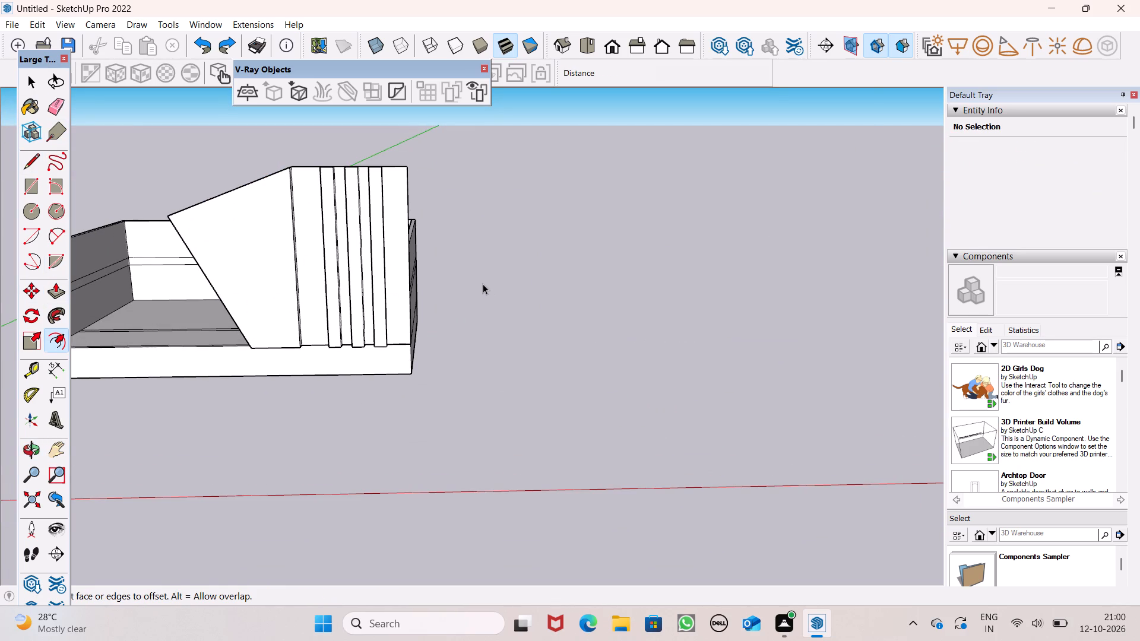
# Erase both long edges of the old strip across the building's floor.
pyautogui.scroll(-6, 498, 283)
pyautogui.moveTo(363, 282); pyautogui.dragTo(405, 582, button='middle')
pyautogui.scroll(5, 306, 355)
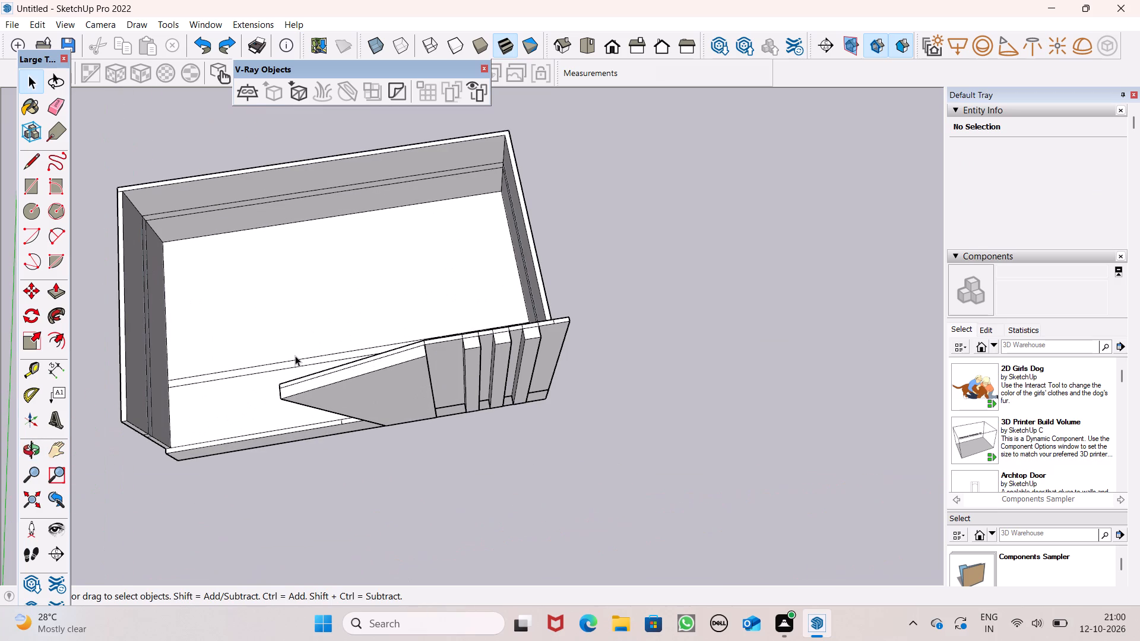
pyautogui.doubleClick(294, 361)
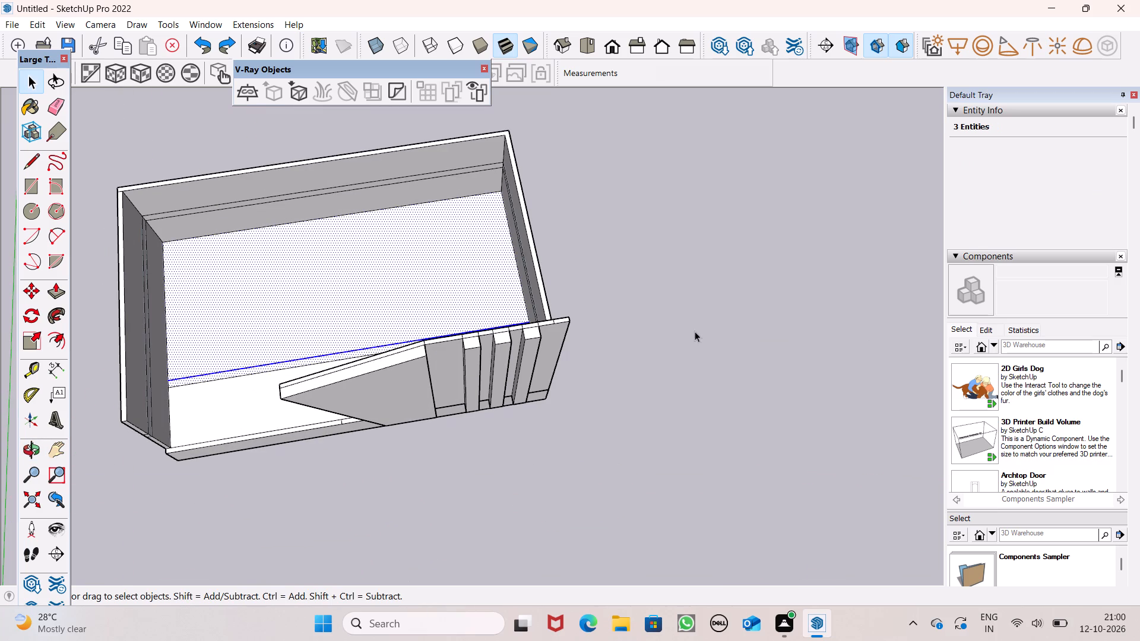
pyautogui.click(658, 344)
pyautogui.scroll(3, 364, 303)
pyautogui.scroll(-8, 468, 247)
pyautogui.moveTo(438, 305); pyautogui.dragTo(405, 367, button='middle')
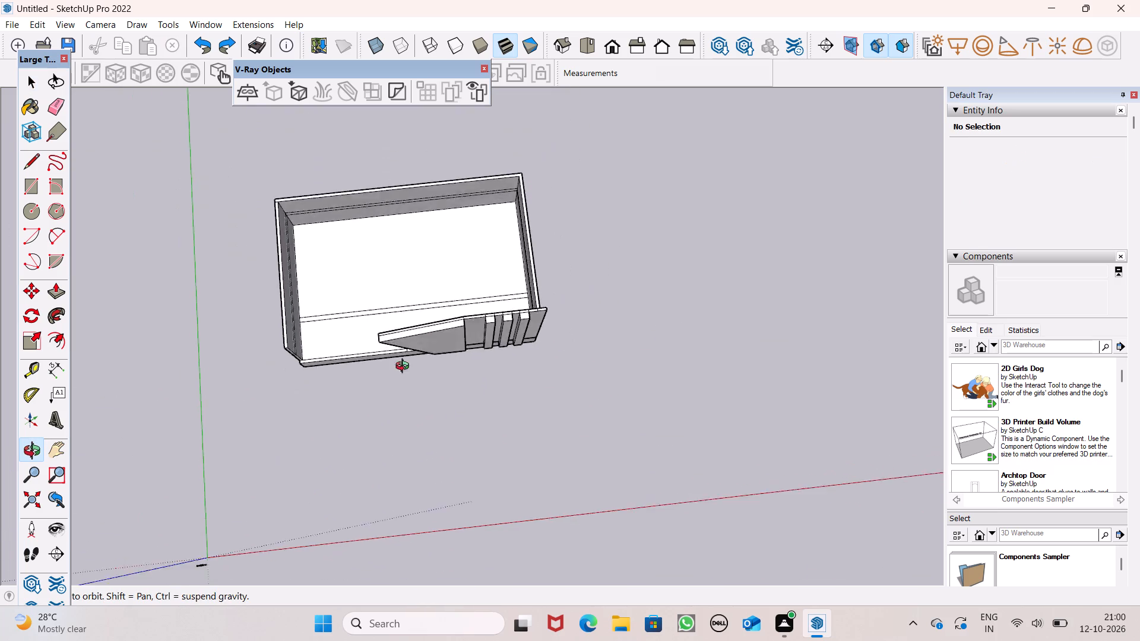
pyautogui.moveTo(405, 367); pyautogui.dragTo(341, 357, button='middle')
pyautogui.scroll(1, 339, 350)
pyautogui.click(59, 108)
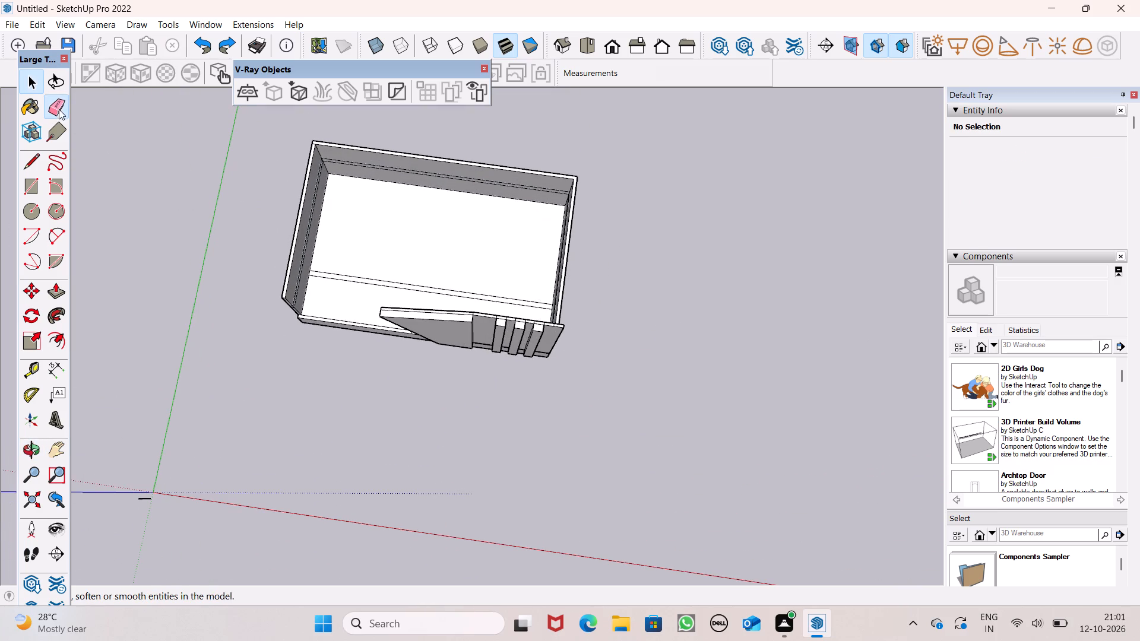
pyautogui.moveTo(192, 256); pyautogui.dragTo(232, 367, button='middle')
pyautogui.scroll(6, 426, 318)
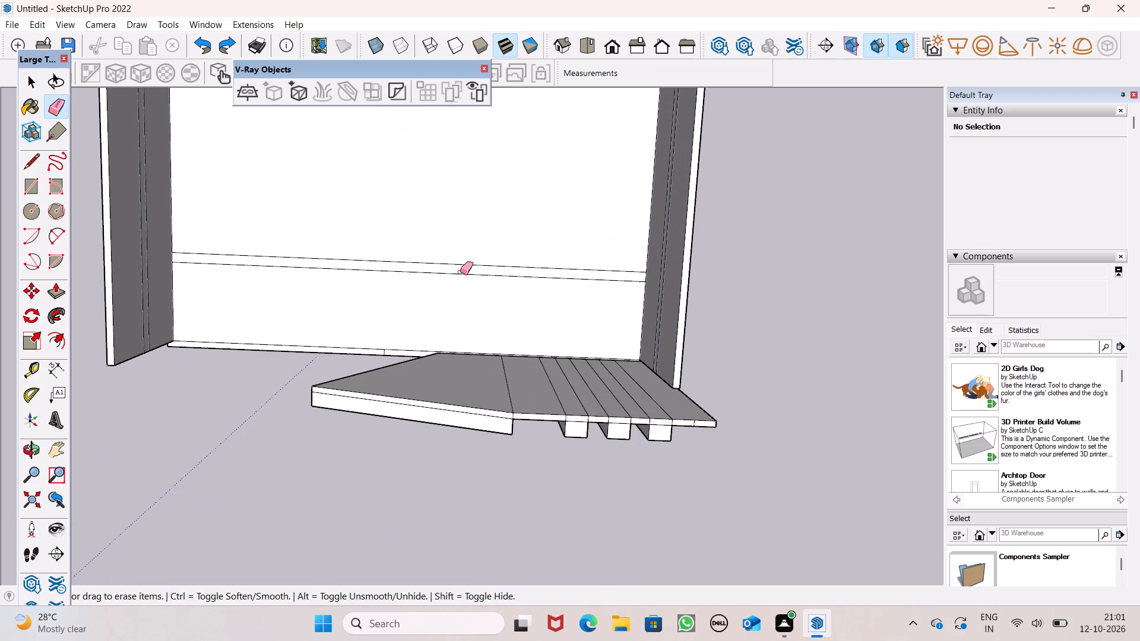
pyautogui.click(460, 272)
pyautogui.click(460, 272)
pyautogui.moveTo(455, 264); pyautogui.dragTo(449, 272)
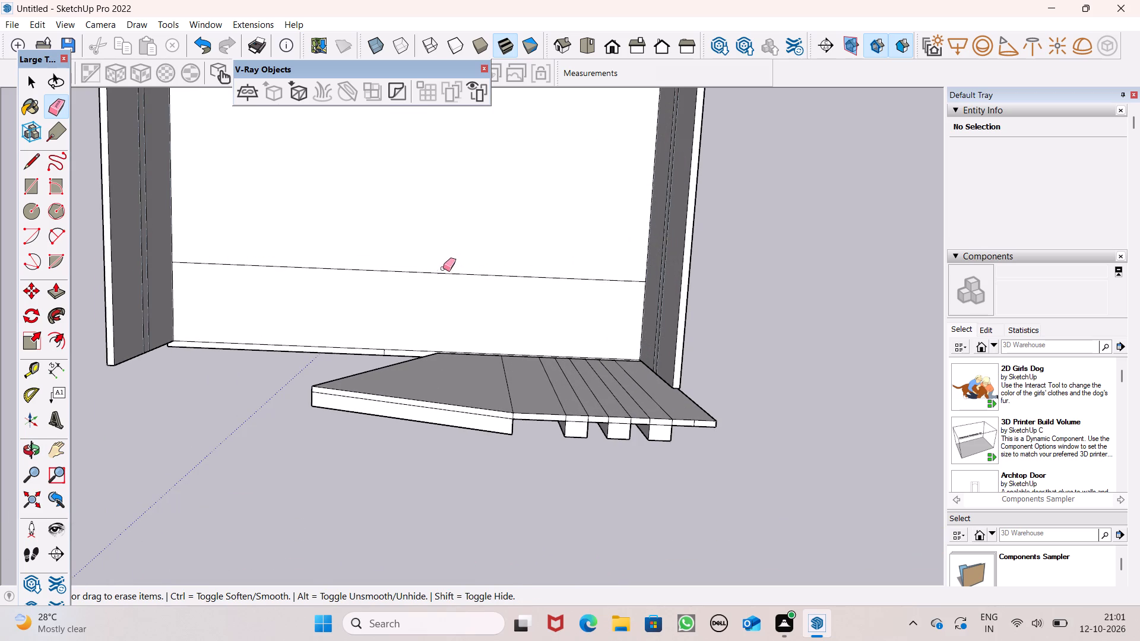
pyautogui.click(443, 268)
pyautogui.press('space')
# Draw a thin rectangle across the floor from side wall to side wall, 78' long and about 3" wide.
pyautogui.click(31, 196)
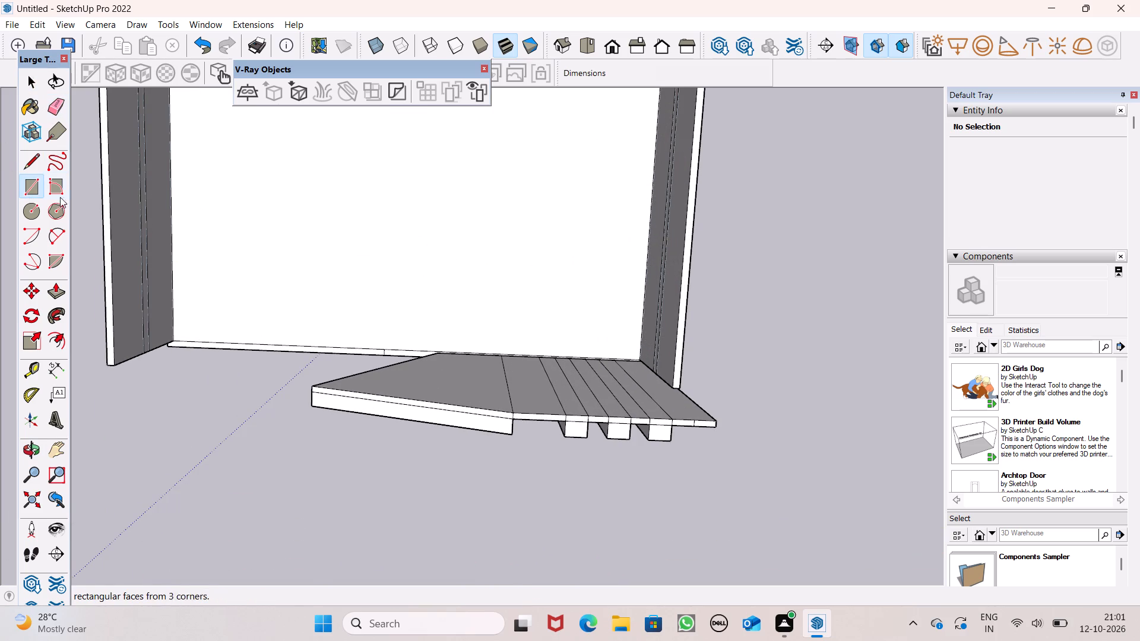
pyautogui.click(170, 244)
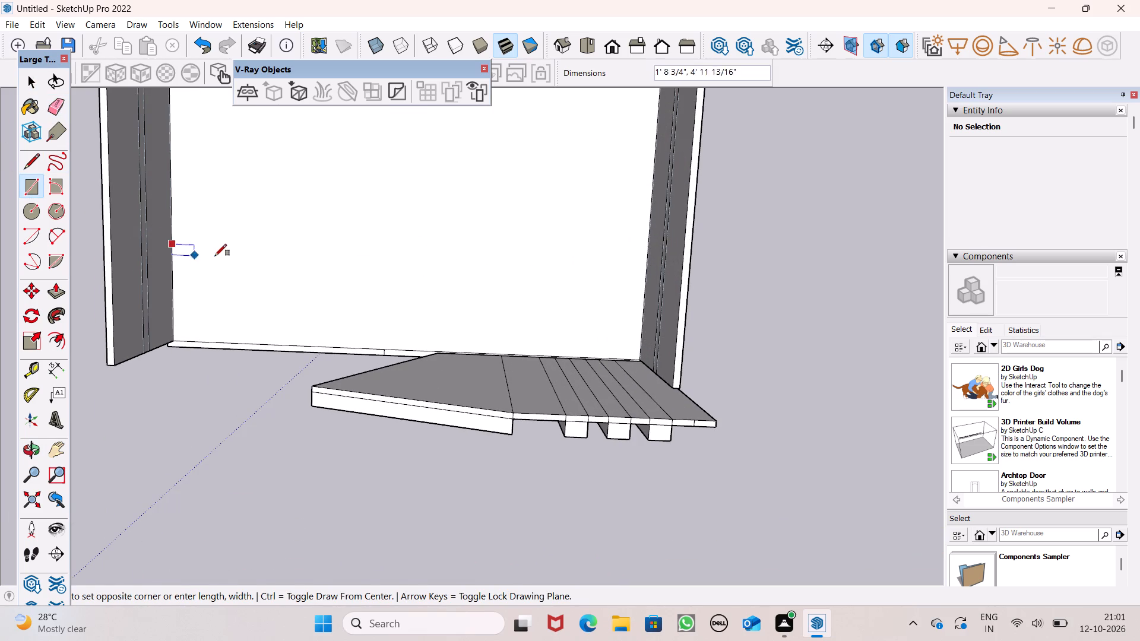
pyautogui.scroll(1, 659, 269)
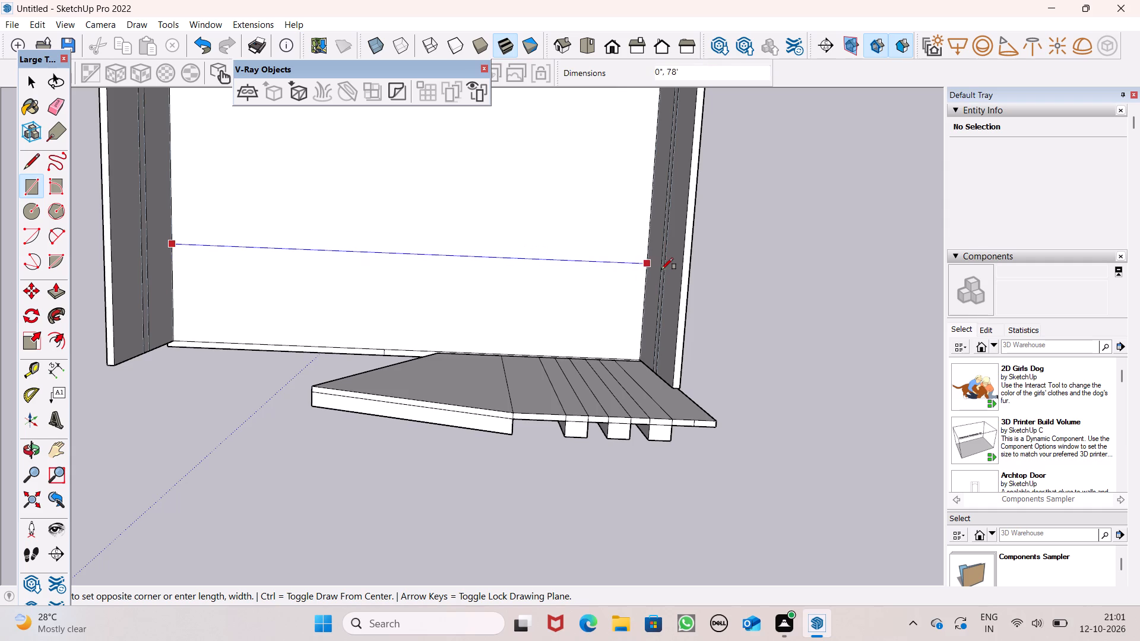
pyautogui.scroll(3, 661, 269)
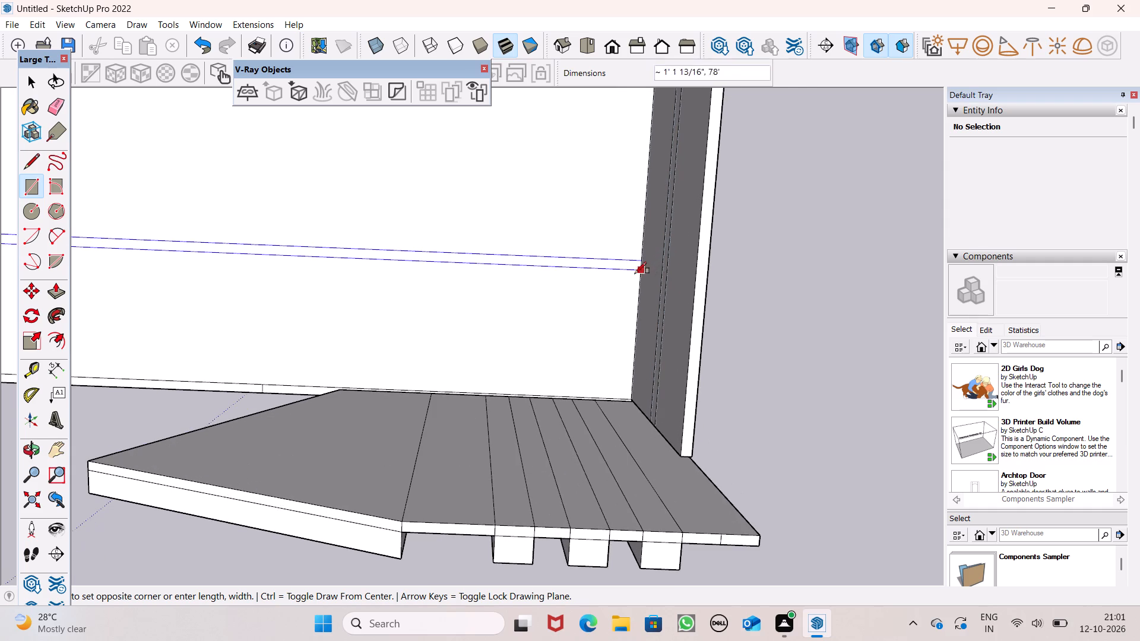
pyautogui.scroll(6, 633, 275)
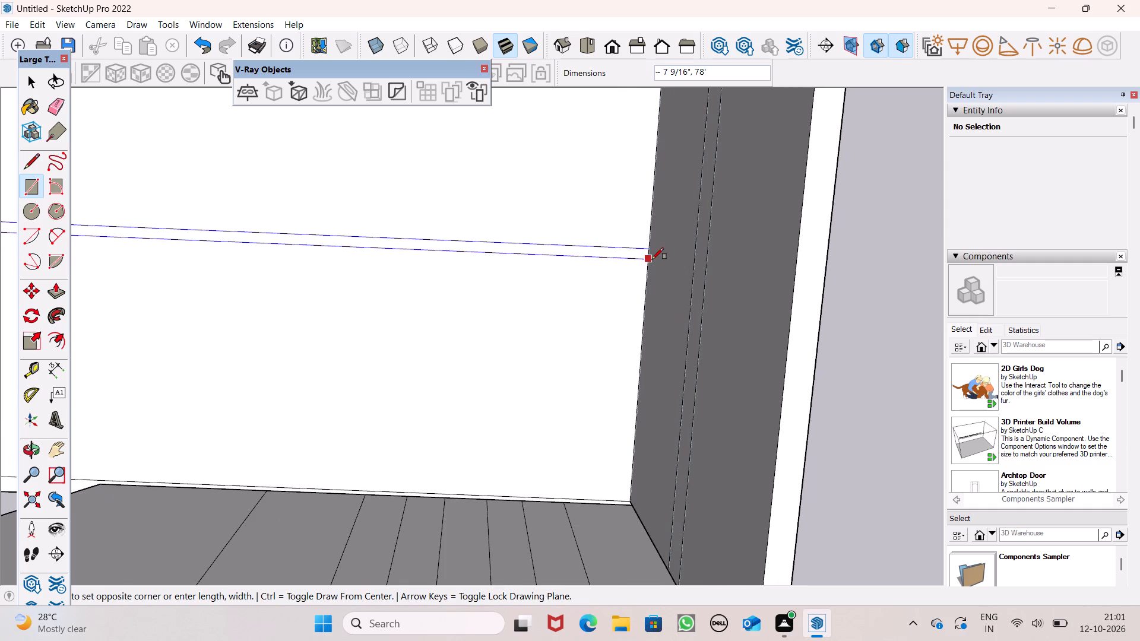
pyautogui.scroll(8, 653, 259)
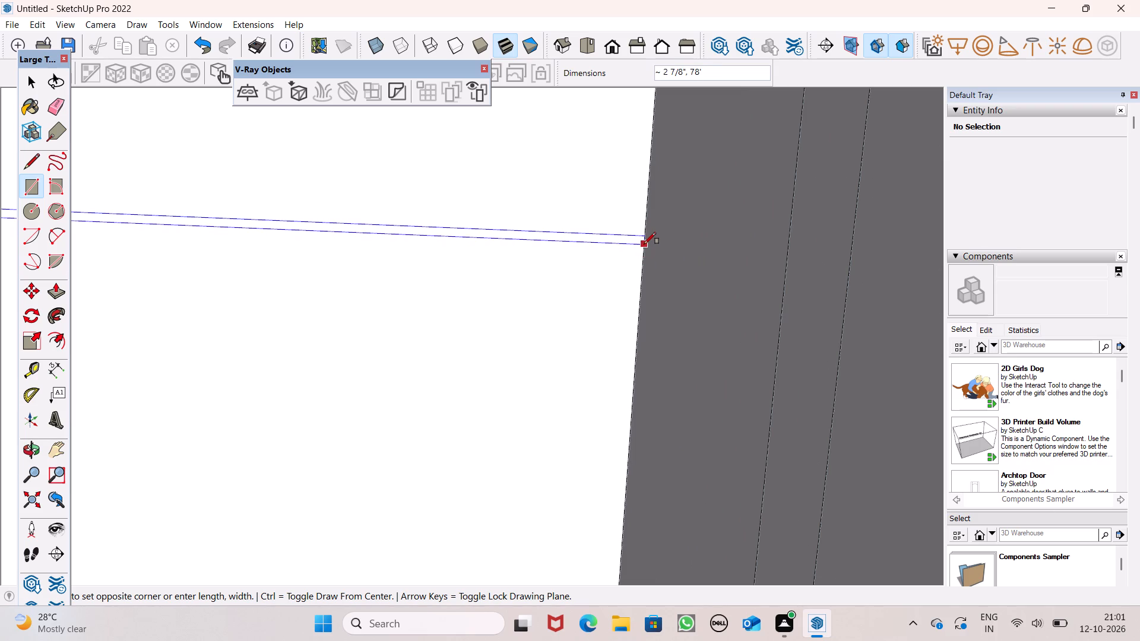
pyautogui.click(644, 244)
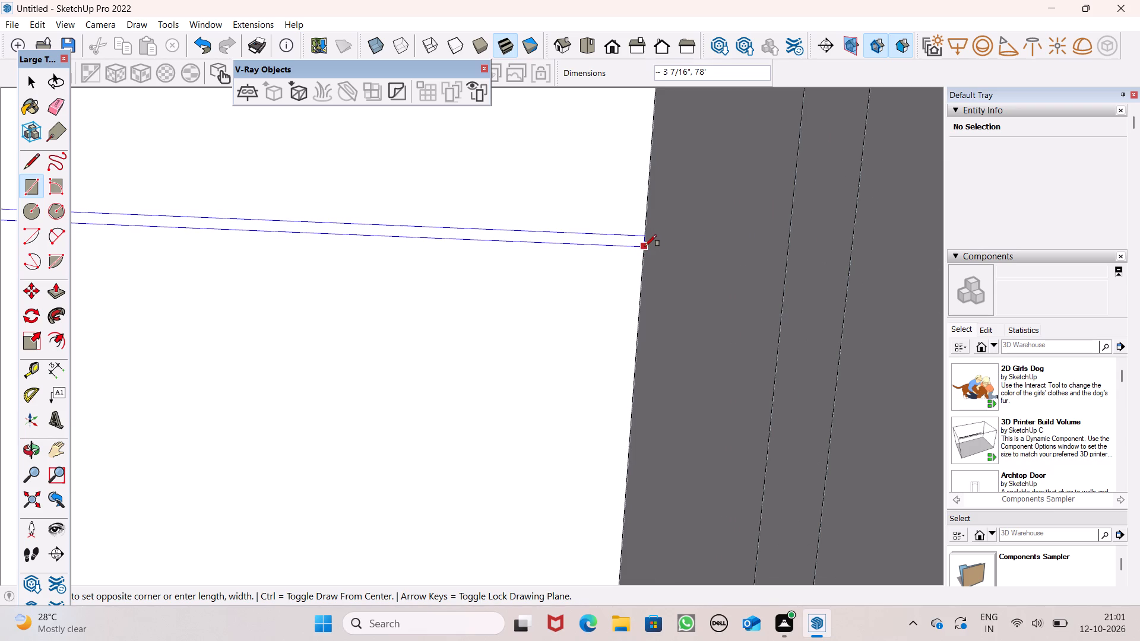
pyautogui.click(645, 245)
pyautogui.press('space')
# Copy the thin floor strip with its edges about 81' 6" away, onto the empty ground beside the building's finned end.
pyautogui.scroll(-6, 612, 208)
pyautogui.scroll(1, 610, 214)
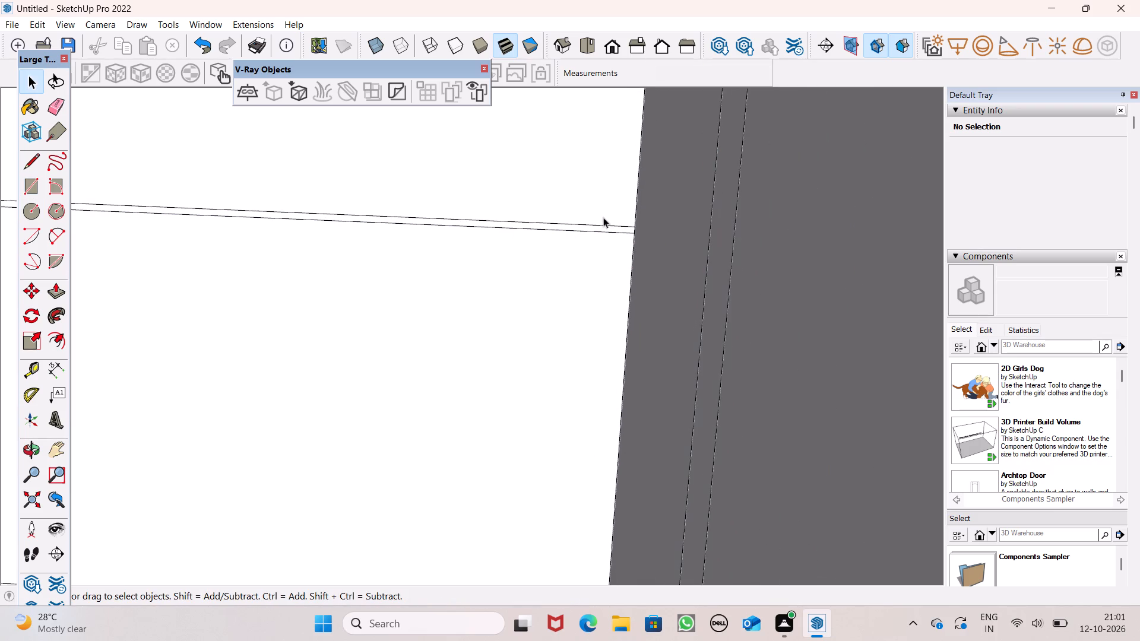
pyautogui.doubleClick(556, 224)
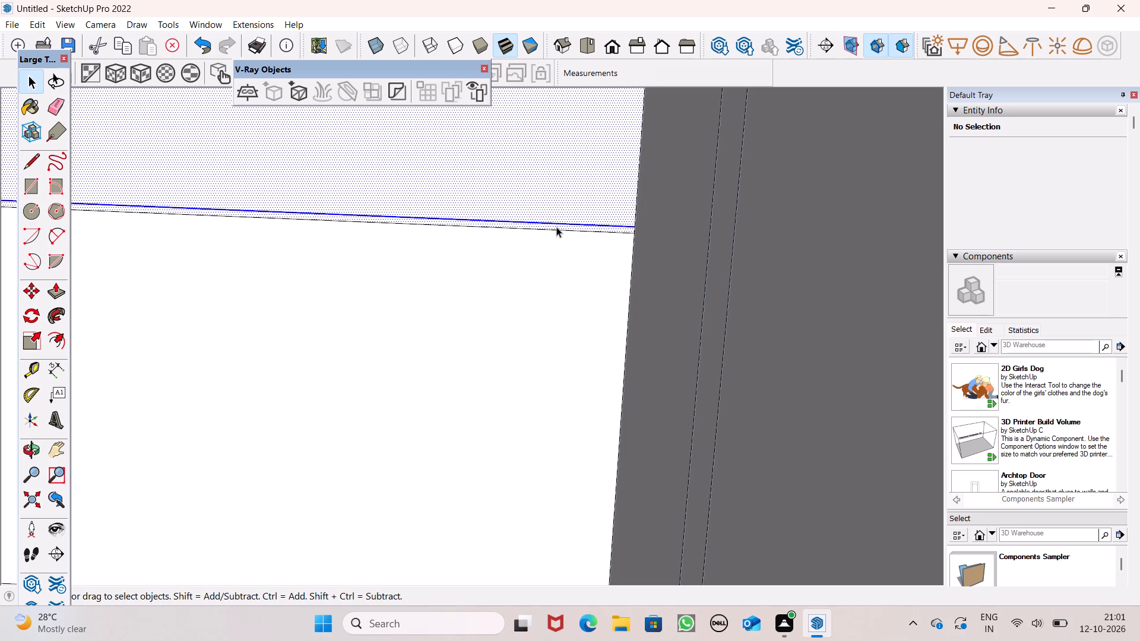
pyautogui.scroll(-13, 550, 234)
pyautogui.click(714, 250)
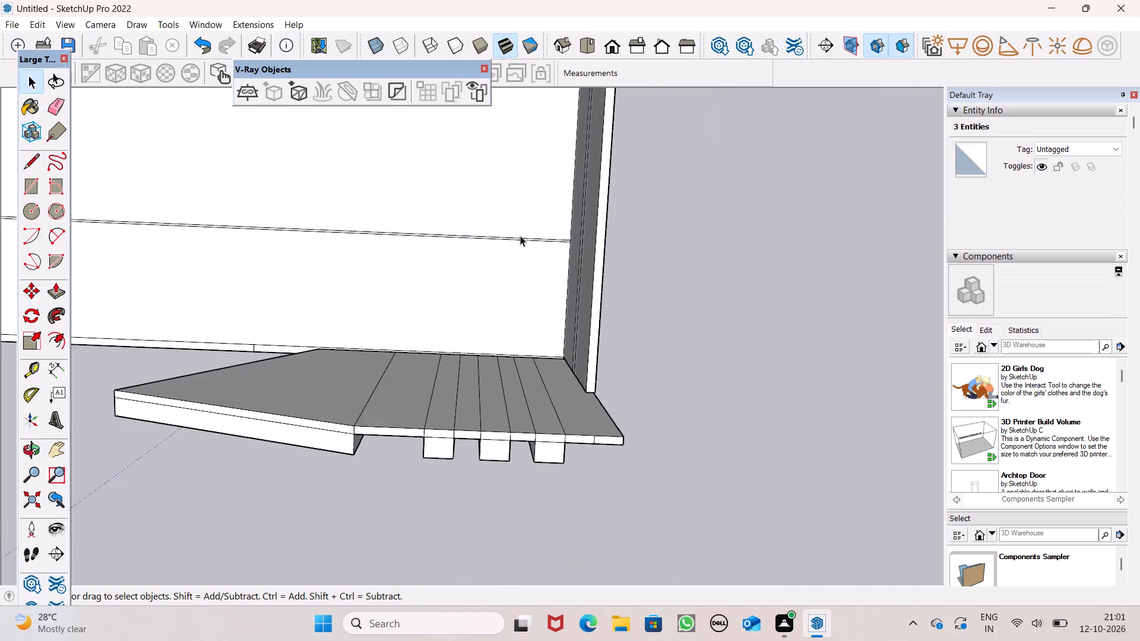
pyautogui.scroll(9, 520, 236)
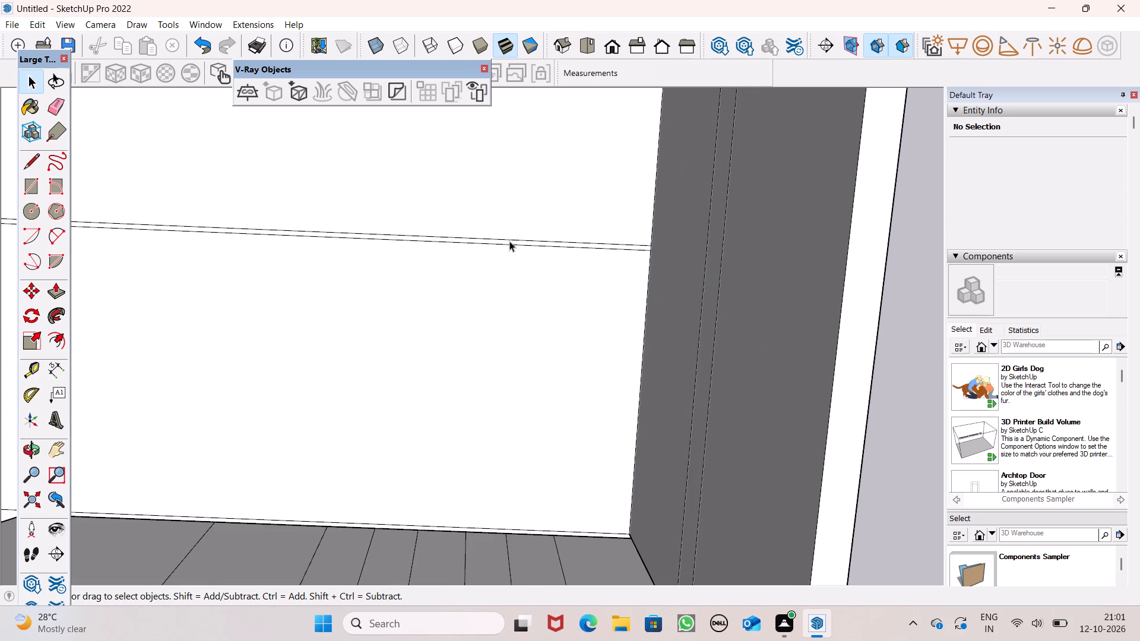
pyautogui.doubleClick(509, 241)
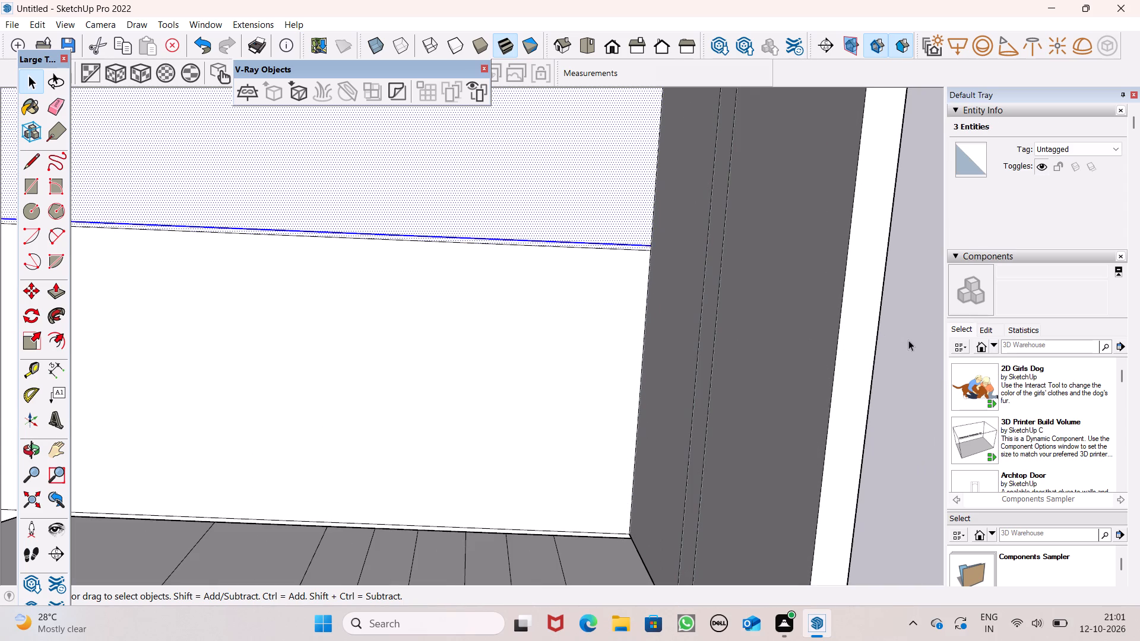
pyautogui.click(908, 340)
pyautogui.scroll(4, 524, 192)
pyautogui.doubleClick(523, 268)
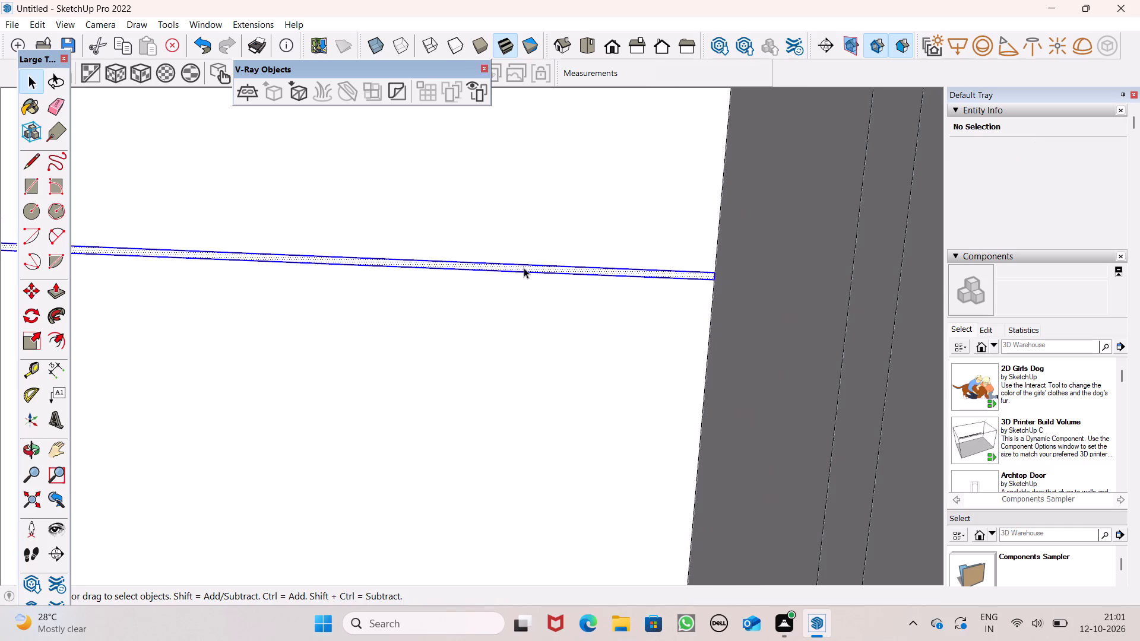
pyautogui.scroll(-12, 468, 185)
pyautogui.press('m')
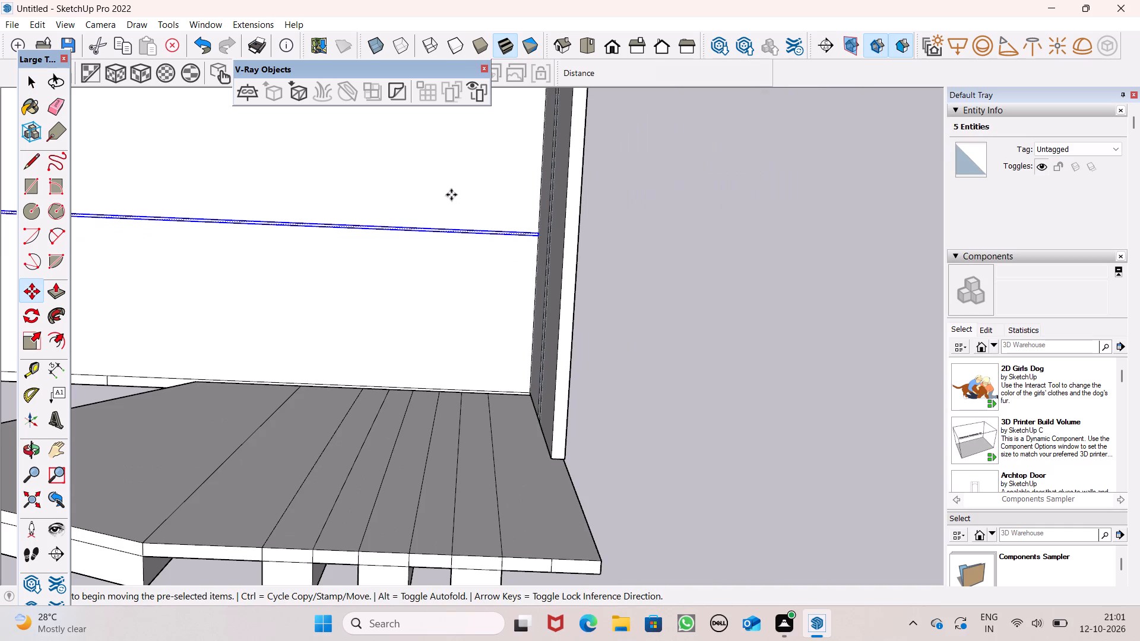
pyautogui.press('Return')
pyautogui.moveTo(462, 231); pyautogui.dragTo(750, 296)
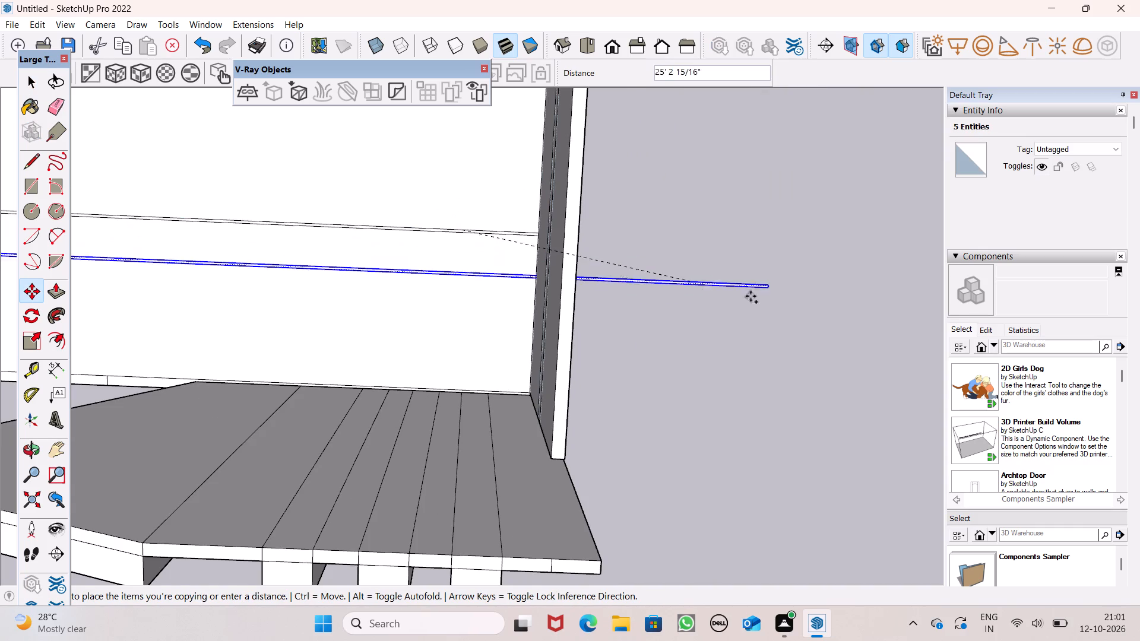
pyautogui.moveTo(750, 296); pyautogui.dragTo(1139, 396)
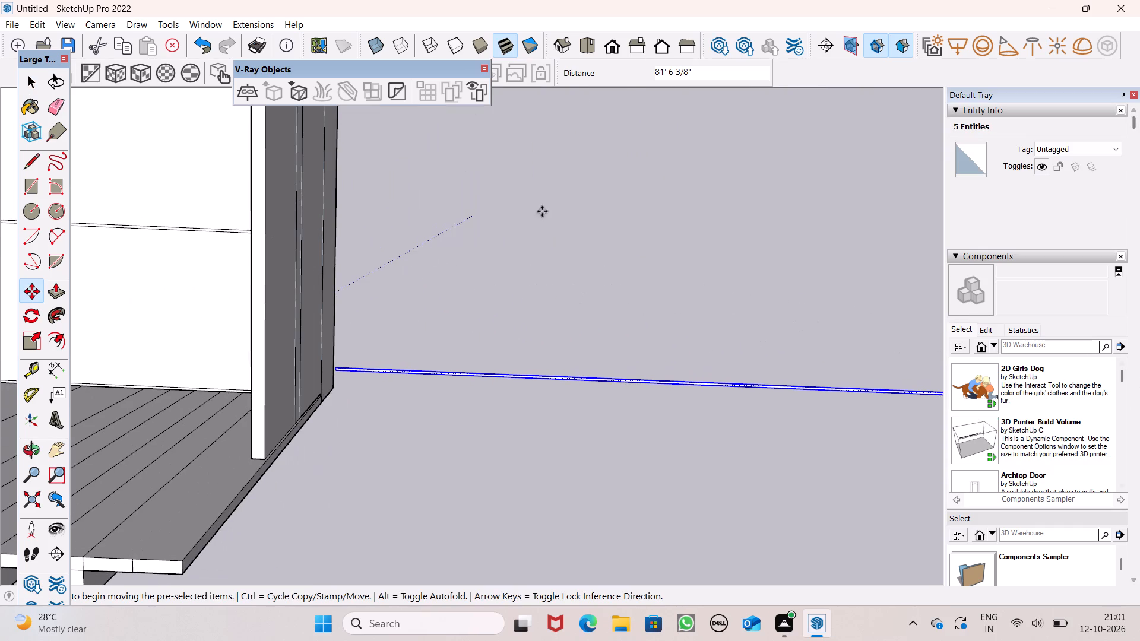
# Move the copied strip slightly farther from the building and deselect it.
pyautogui.scroll(-5, 416, 198)
pyautogui.scroll(4, 647, 344)
pyautogui.moveTo(655, 322); pyautogui.dragTo(670, 327)
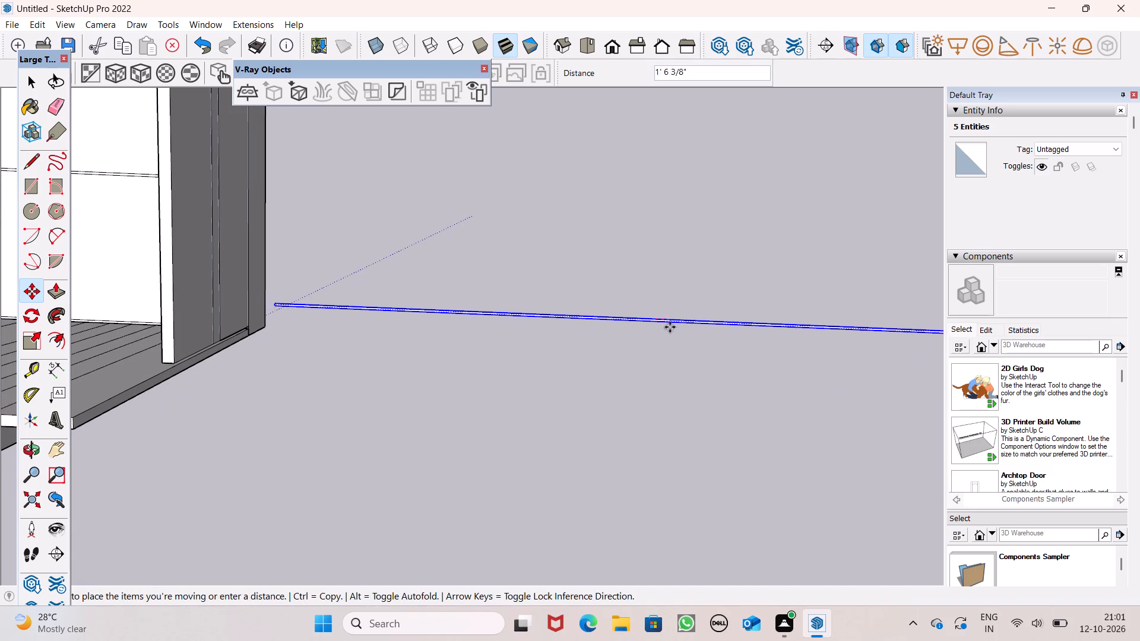
pyautogui.moveTo(670, 327); pyautogui.dragTo(707, 339)
pyautogui.press('space')
pyautogui.click(612, 257)
pyautogui.scroll(-4, 524, 284)
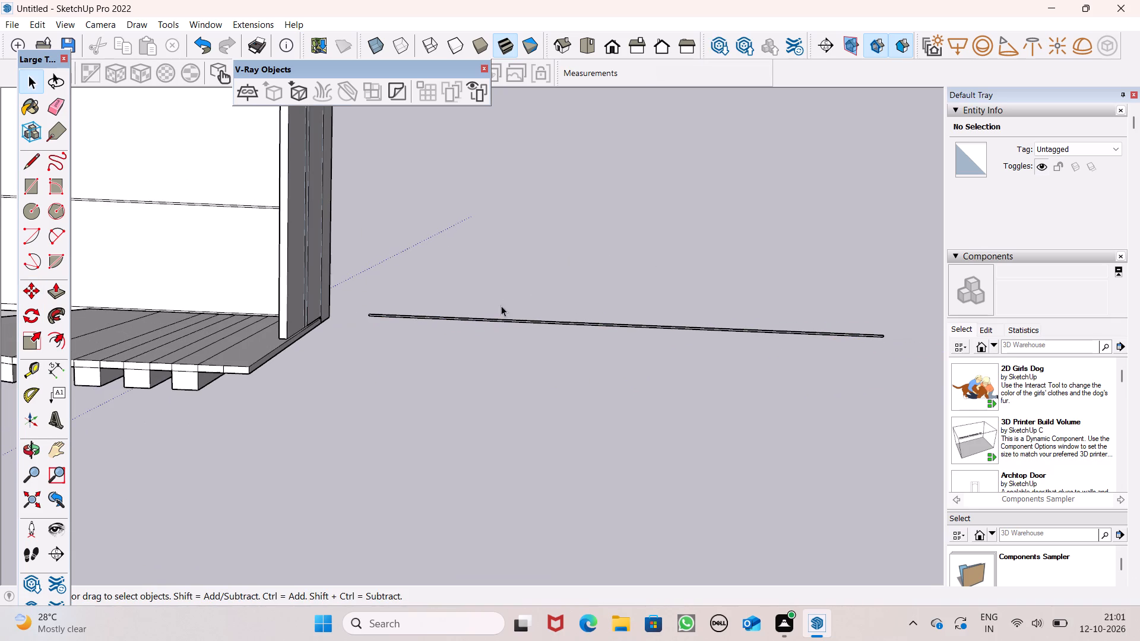
# Push/Pull the copied strip 10' upward into a wall.
pyautogui.click(57, 290)
pyautogui.scroll(7, 484, 304)
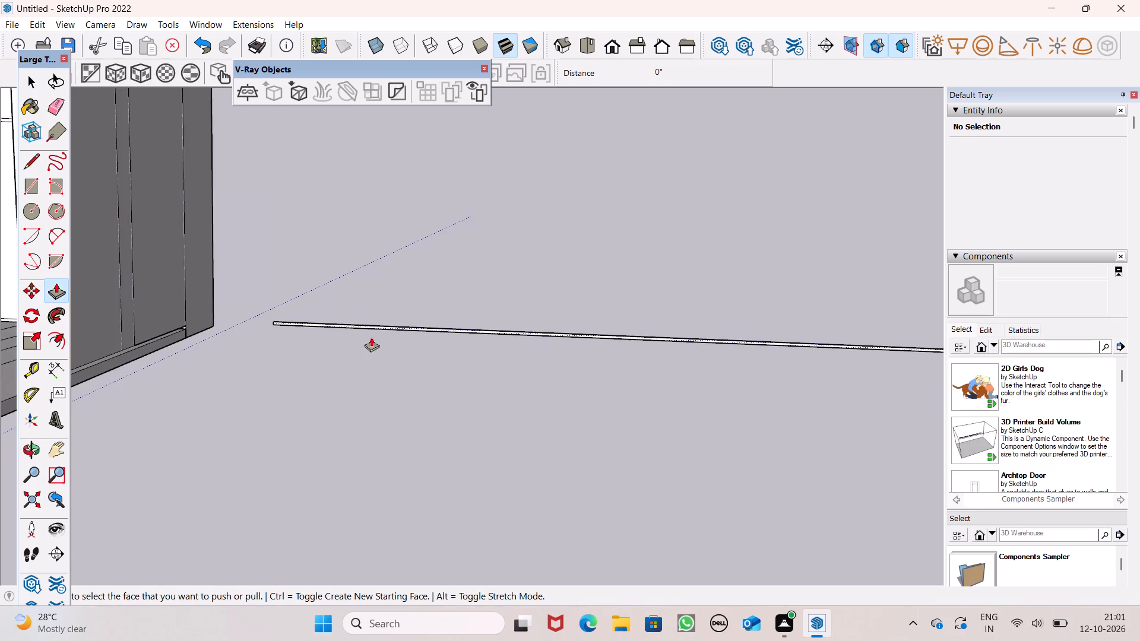
pyautogui.scroll(5, 369, 338)
pyautogui.moveTo(354, 318); pyautogui.dragTo(339, 326)
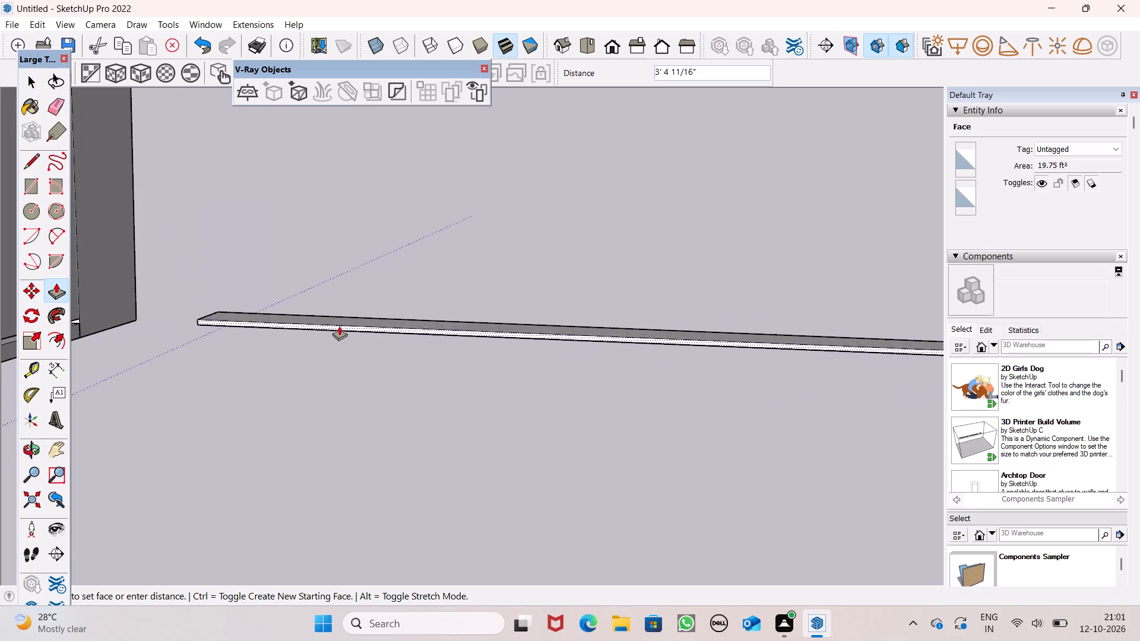
pyautogui.moveTo(339, 326); pyautogui.dragTo(272, 373)
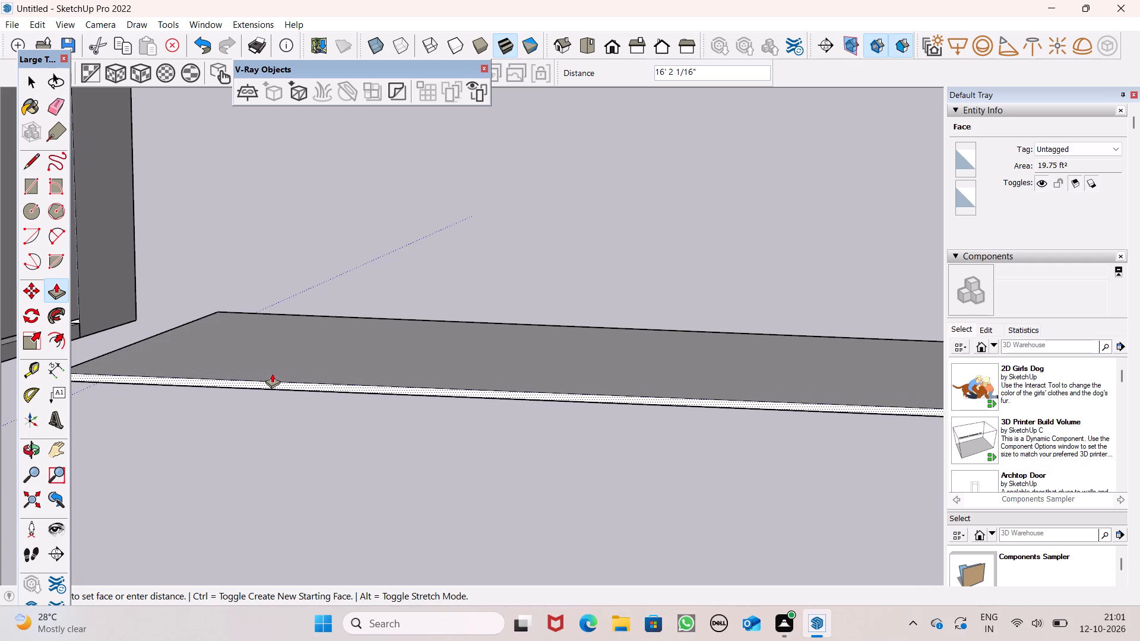
pyautogui.moveTo(272, 373); pyautogui.dragTo(272, 373)
pyautogui.press('1')
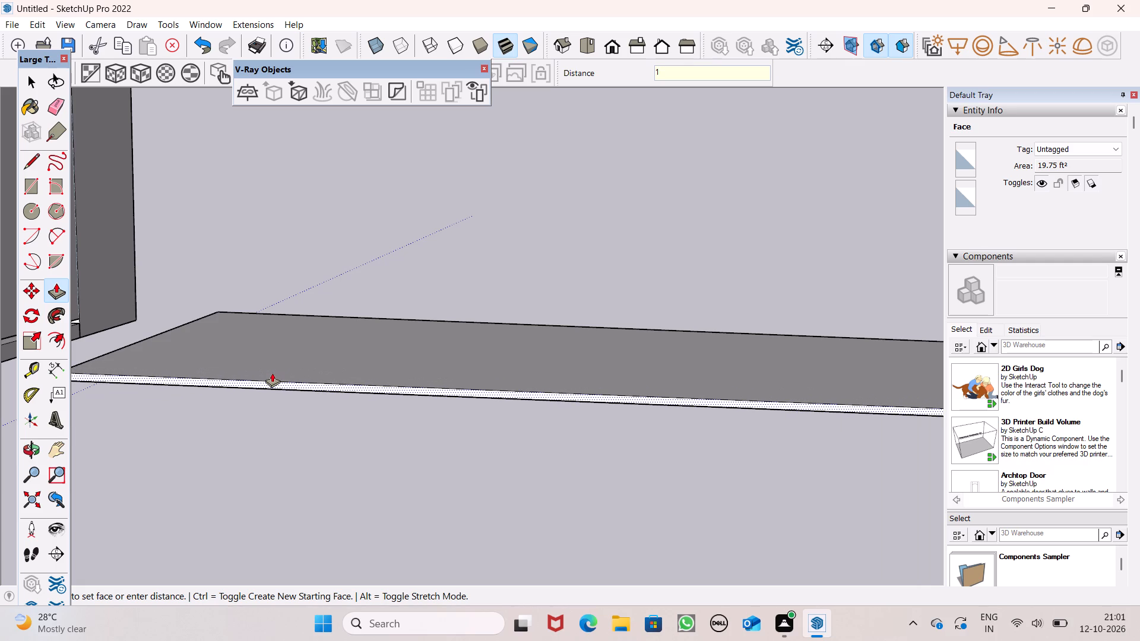
pyautogui.moveTo(272, 373); pyautogui.dragTo(271, 370)
pyautogui.write("0'")
pyautogui.press('Return')
pyautogui.scroll(-6, 268, 285)
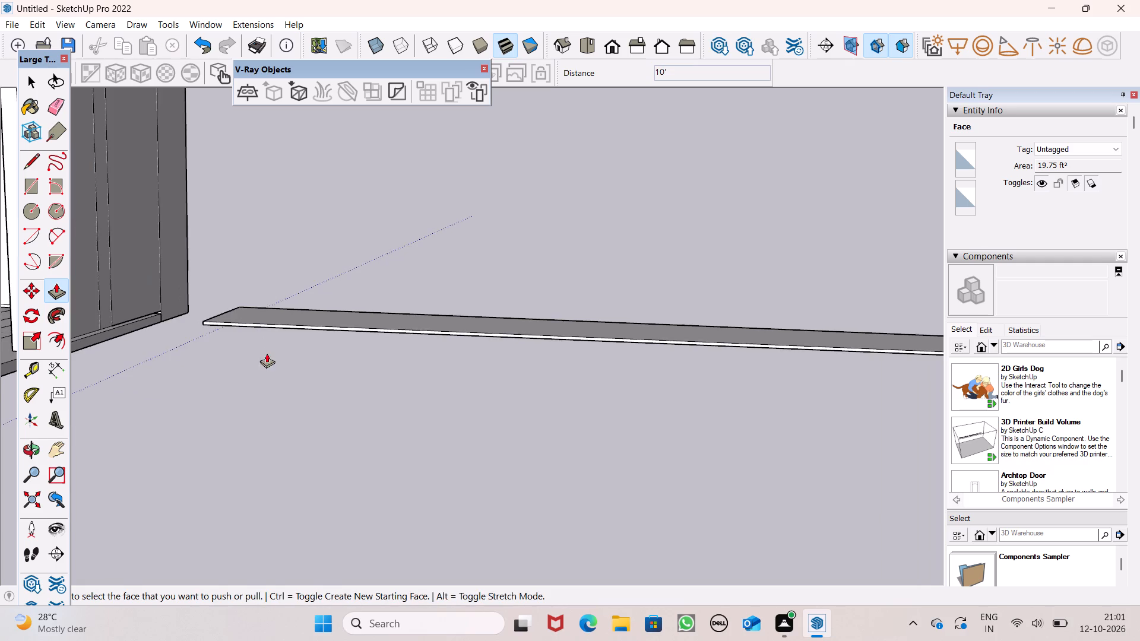
# Push/Pull the broad side face of the copied wall slightly outward to thicken the wall.
pyautogui.moveTo(282, 360); pyautogui.dragTo(349, 82, button='middle')
pyautogui.scroll(1, 349, 82)
pyautogui.moveTo(272, 392); pyautogui.dragTo(272, 401)
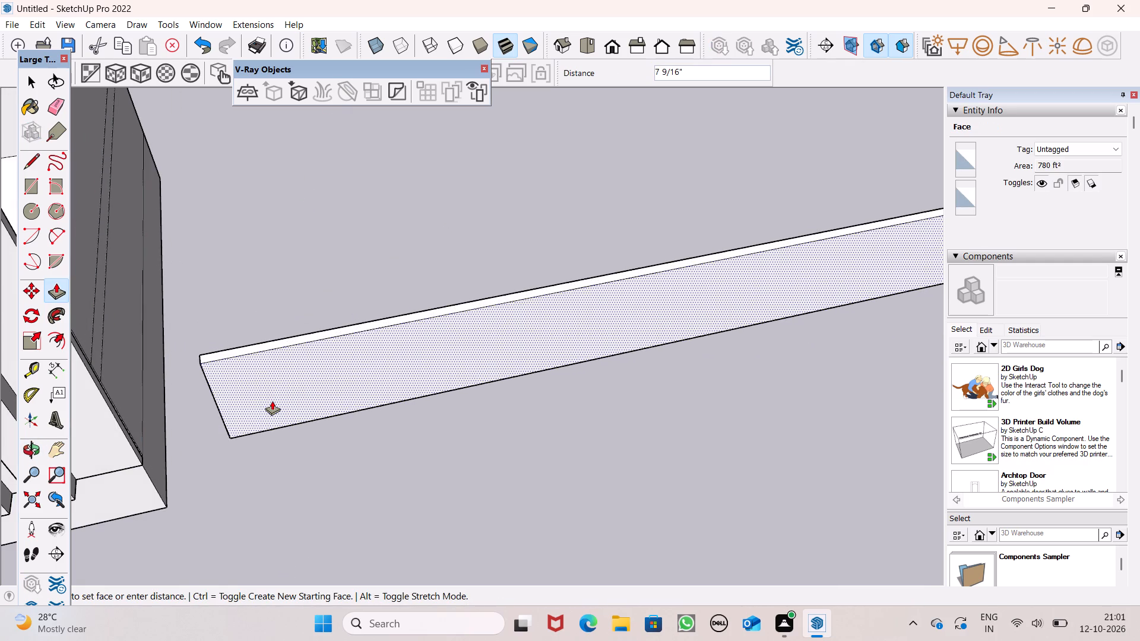
pyautogui.moveTo(272, 401); pyautogui.dragTo(273, 403)
pyautogui.scroll(-7, 218, 316)
pyautogui.moveTo(293, 420); pyautogui.dragTo(243, 326, button='middle')
pyautogui.scroll(1, 243, 326)
pyautogui.press('space')
# Measure the height of the copied wall at its end nearest the building, without placing a dimension.
pyautogui.scroll(1, 339, 352)
pyautogui.moveTo(331, 349); pyautogui.dragTo(331, 345, button='middle')
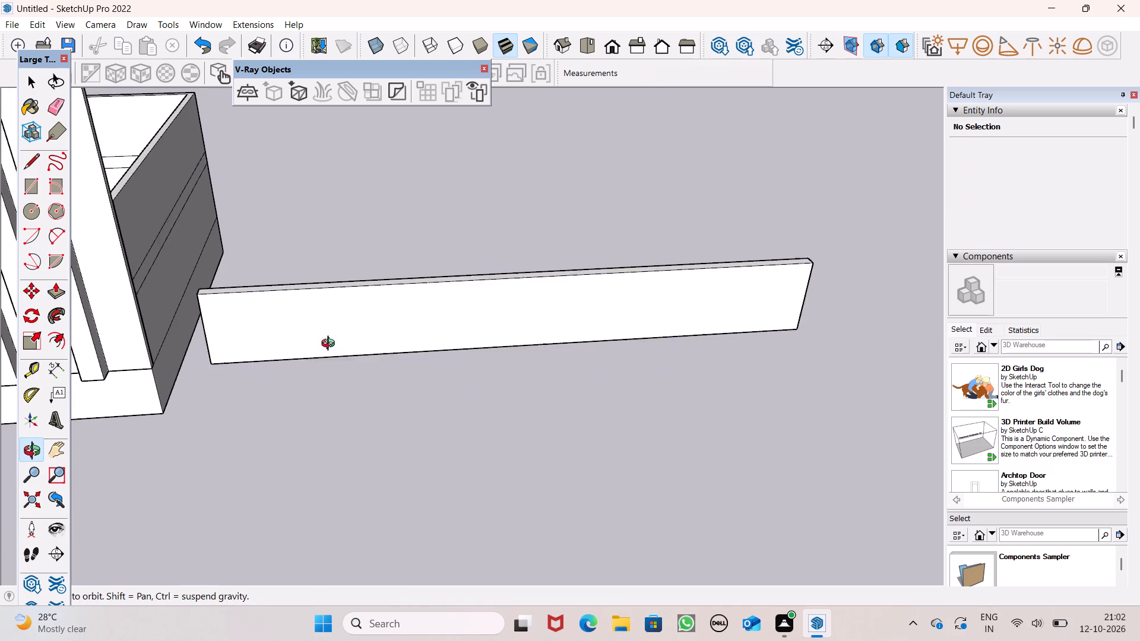
pyautogui.moveTo(331, 345); pyautogui.dragTo(332, 227, button='middle')
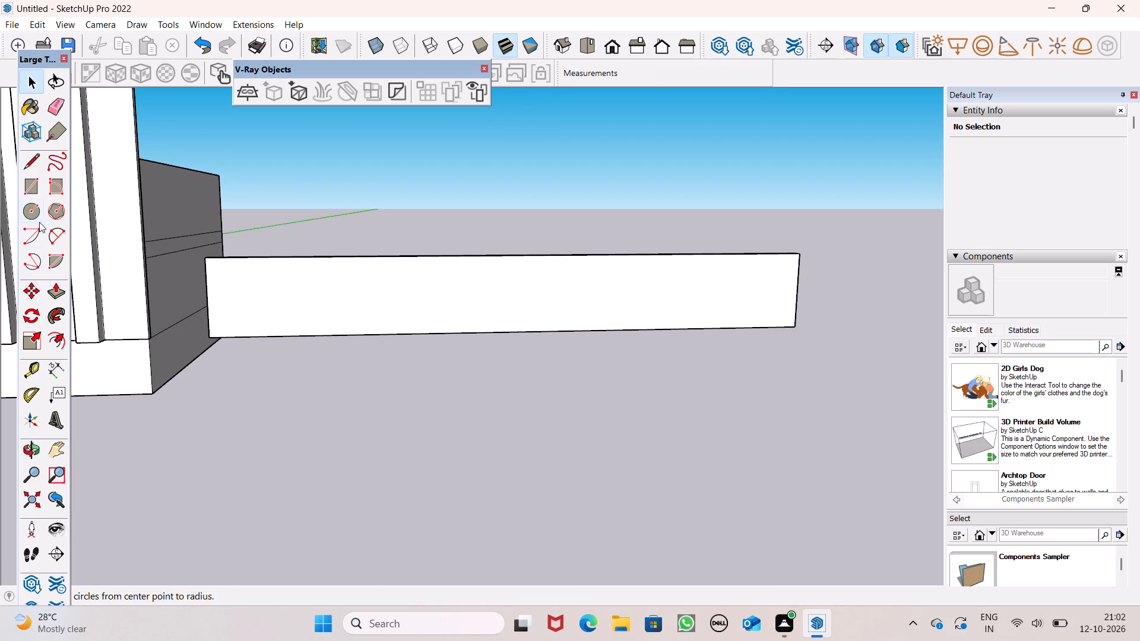
pyautogui.click(53, 375)
pyautogui.scroll(4, 228, 281)
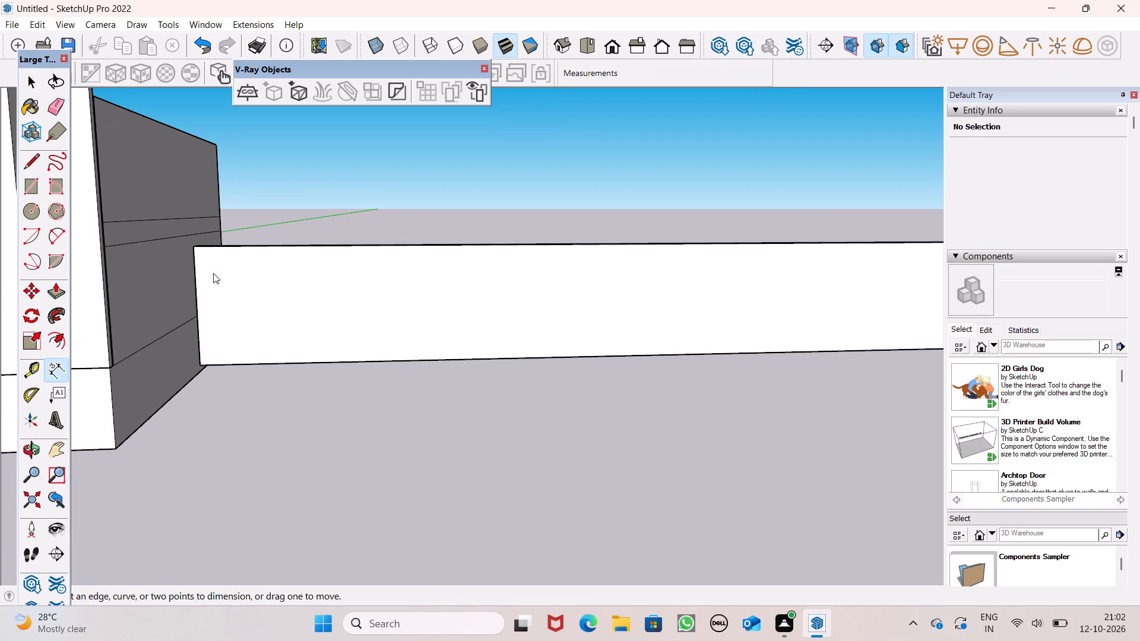
pyautogui.click(195, 250)
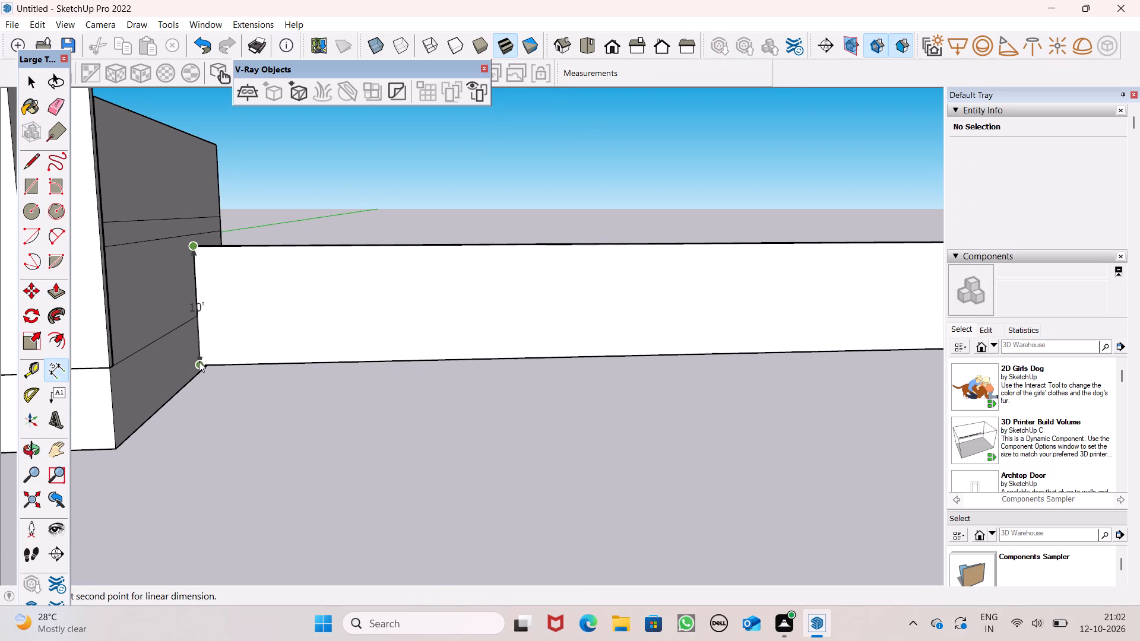
pyautogui.press('space')
pyautogui.press('space')
pyautogui.scroll(-3, 400, 304)
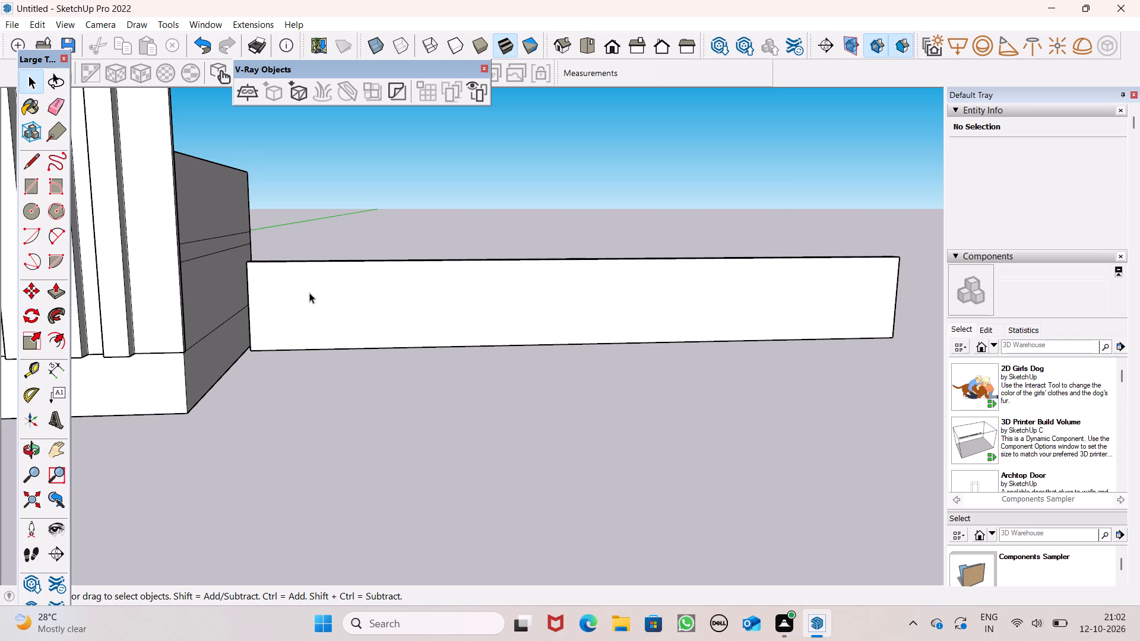
# Offset the outline of the copied wall's broad side face inward by about 5 7/16".
pyautogui.scroll(-1, 311, 306)
pyautogui.moveTo(315, 323); pyautogui.dragTo(297, 349, button='middle')
pyautogui.scroll(-4, 318, 312)
pyautogui.moveTo(319, 311); pyautogui.dragTo(353, 311, button='middle')
pyautogui.scroll(-4, 354, 309)
pyautogui.moveTo(359, 319); pyautogui.dragTo(333, 290, button='middle')
pyautogui.scroll(1, 337, 315)
pyautogui.scroll(-1, 338, 310)
pyautogui.scroll(7, 339, 306)
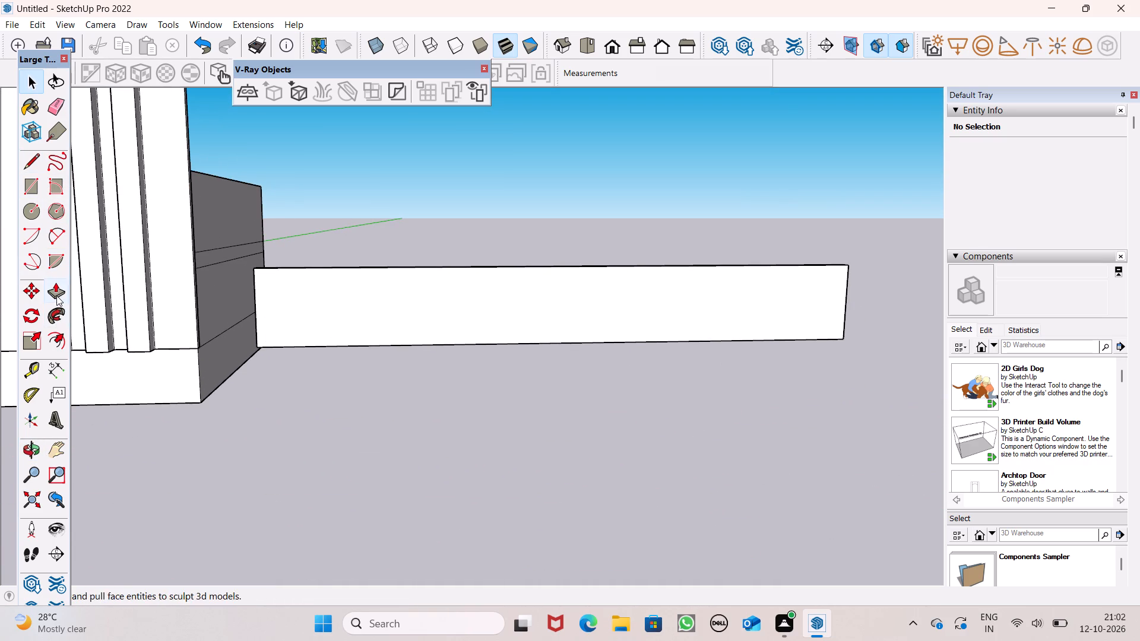
pyautogui.click(49, 340)
pyautogui.moveTo(325, 297); pyautogui.dragTo(325, 297)
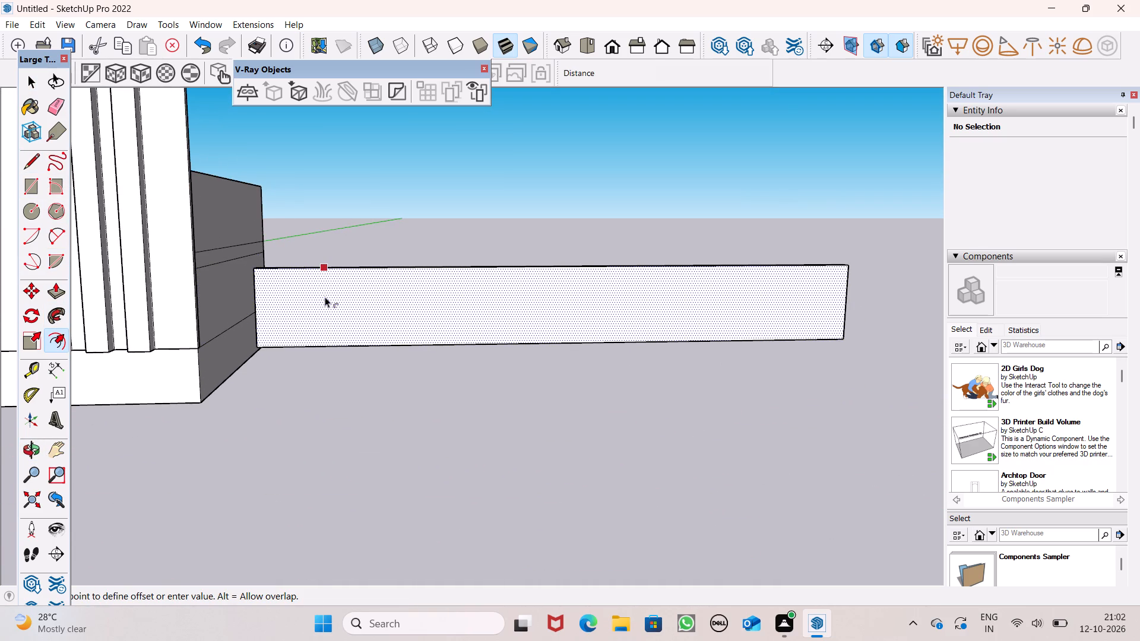
pyautogui.moveTo(325, 297); pyautogui.dragTo(310, 271)
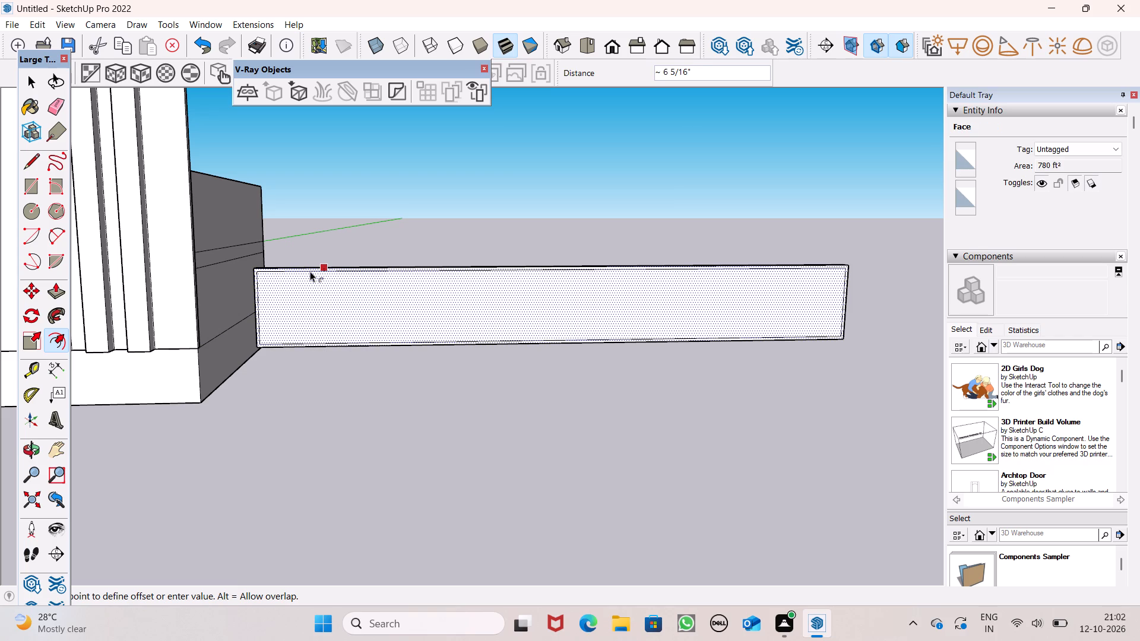
pyautogui.moveTo(310, 271); pyautogui.dragTo(310, 272)
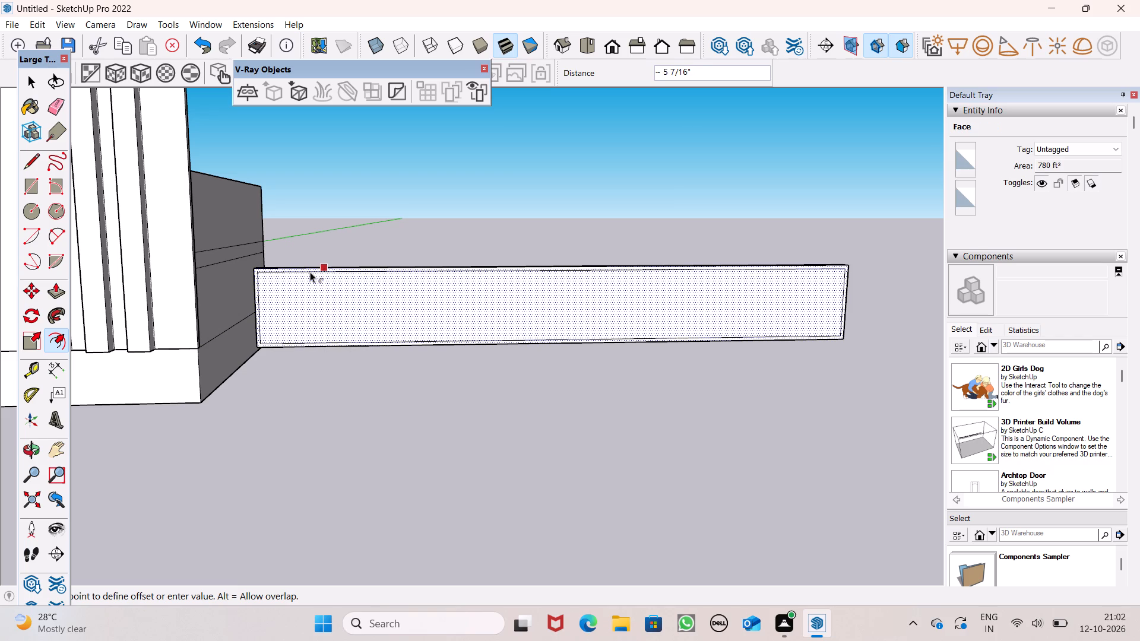
pyautogui.moveTo(310, 272); pyautogui.dragTo(309, 272)
pyautogui.press('space')
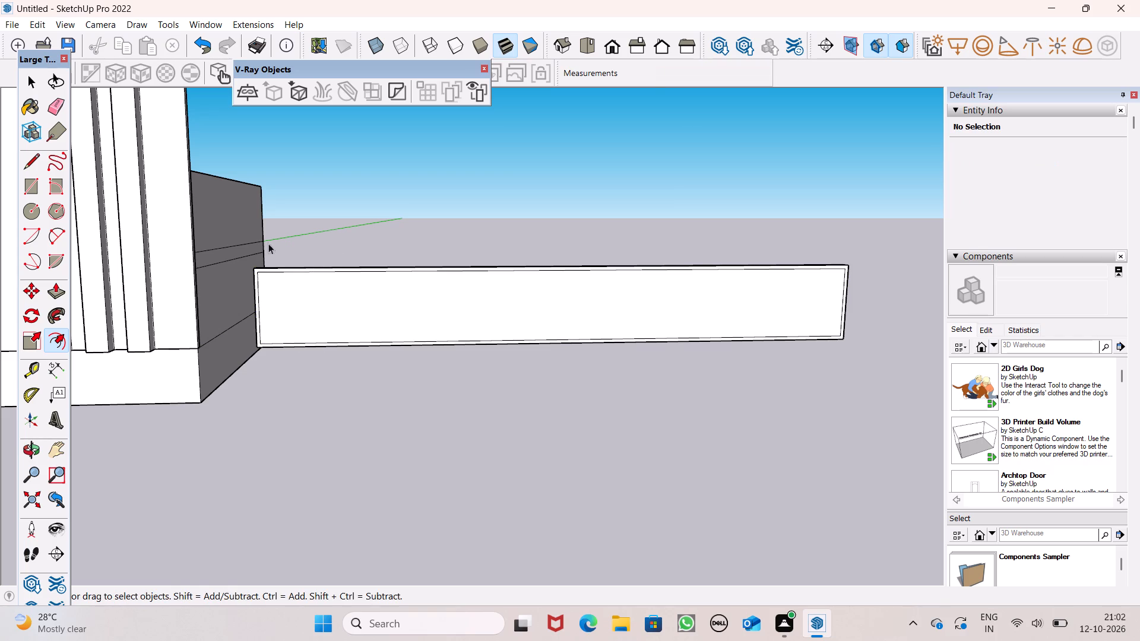
# Draw a vertical rectangle about 5 1/4" wide across the full height of the inset panel, near the wall's building end.
pyautogui.click(37, 196)
pyautogui.scroll(2, 294, 410)
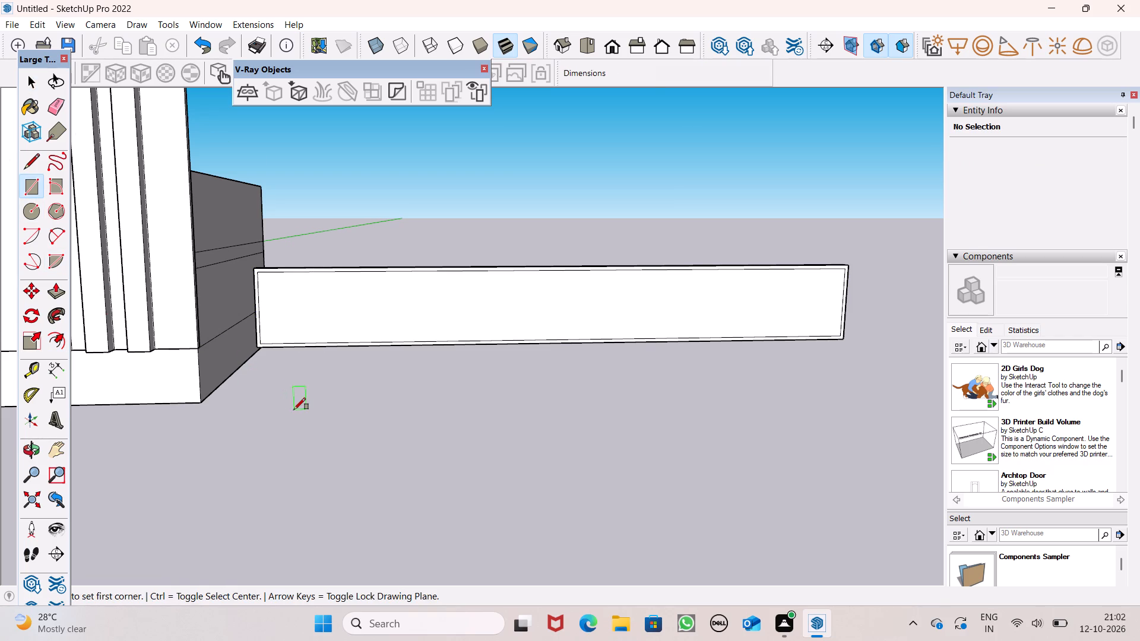
pyautogui.scroll(5, 294, 410)
pyautogui.scroll(-4, 280, 380)
pyautogui.scroll(4, 363, 209)
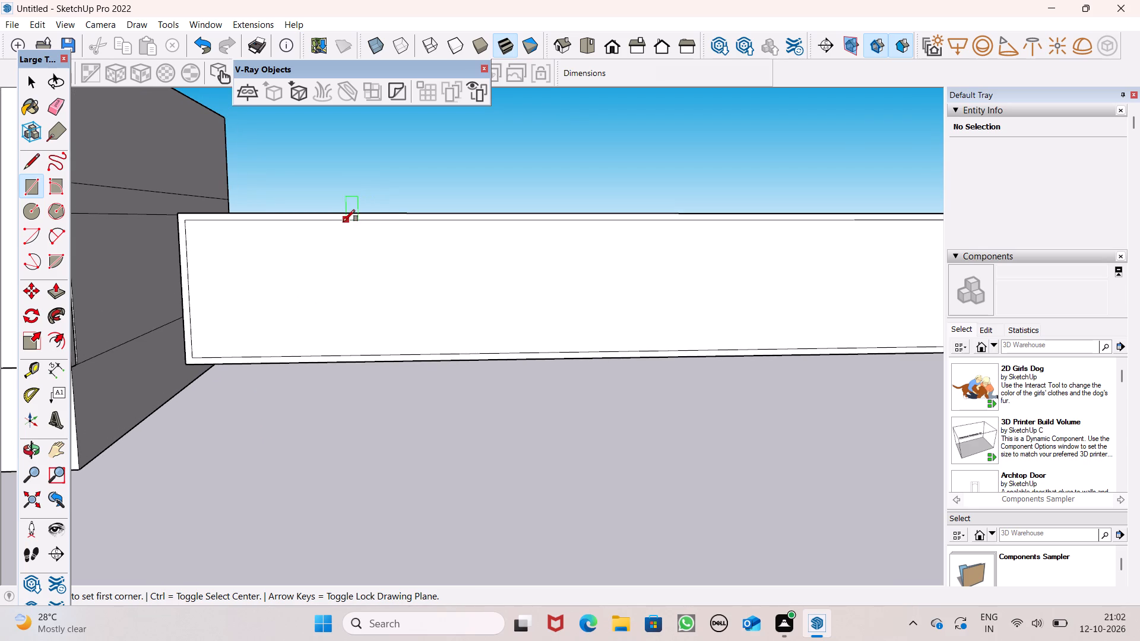
pyautogui.click(343, 221)
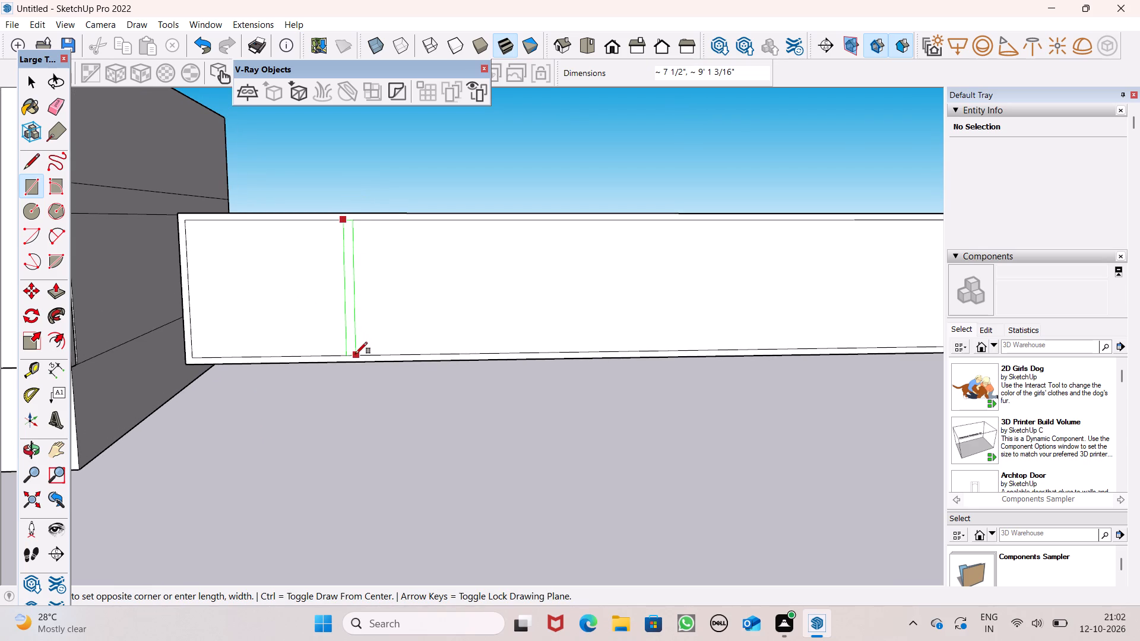
pyautogui.scroll(6, 349, 351)
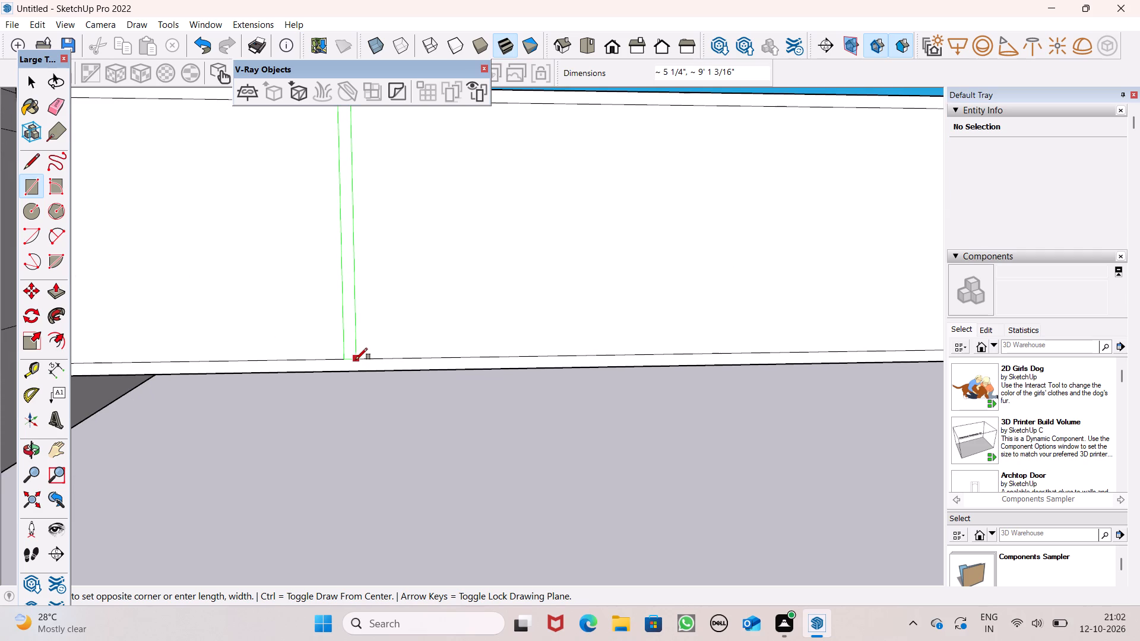
pyautogui.click(354, 360)
pyautogui.press('space')
# Copy the narrow vertical strip about 9' 2 5/8" along the wall away from the building and repeat it as a *4 array.
pyautogui.scroll(-6, 303, 307)
pyautogui.scroll(-3, 386, 282)
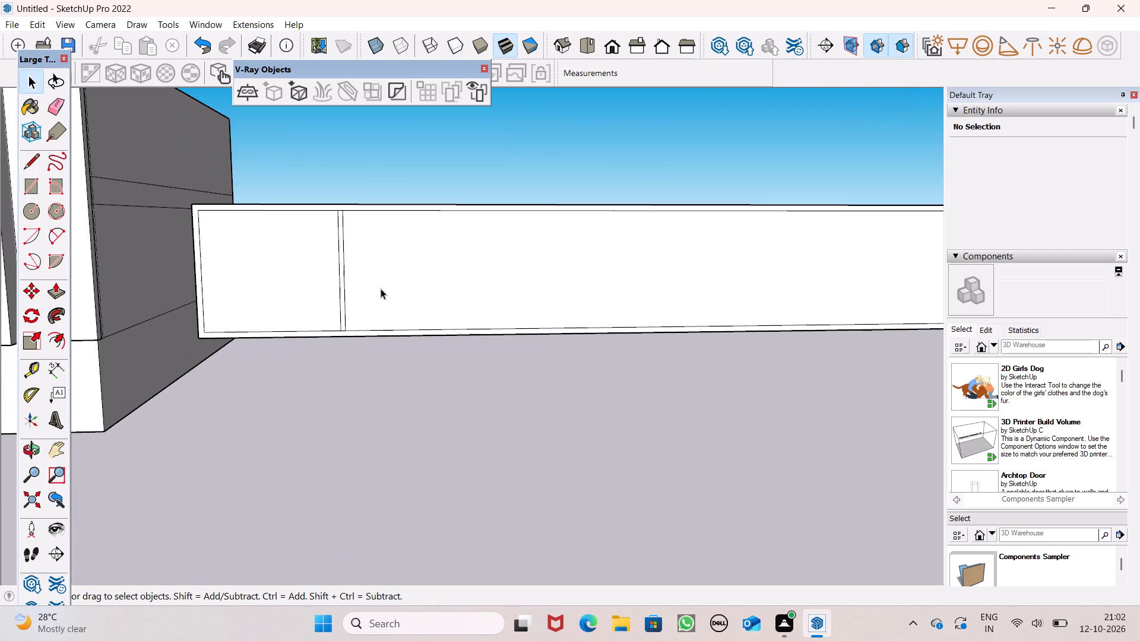
pyautogui.scroll(-4, 381, 288)
pyautogui.scroll(5, 543, 215)
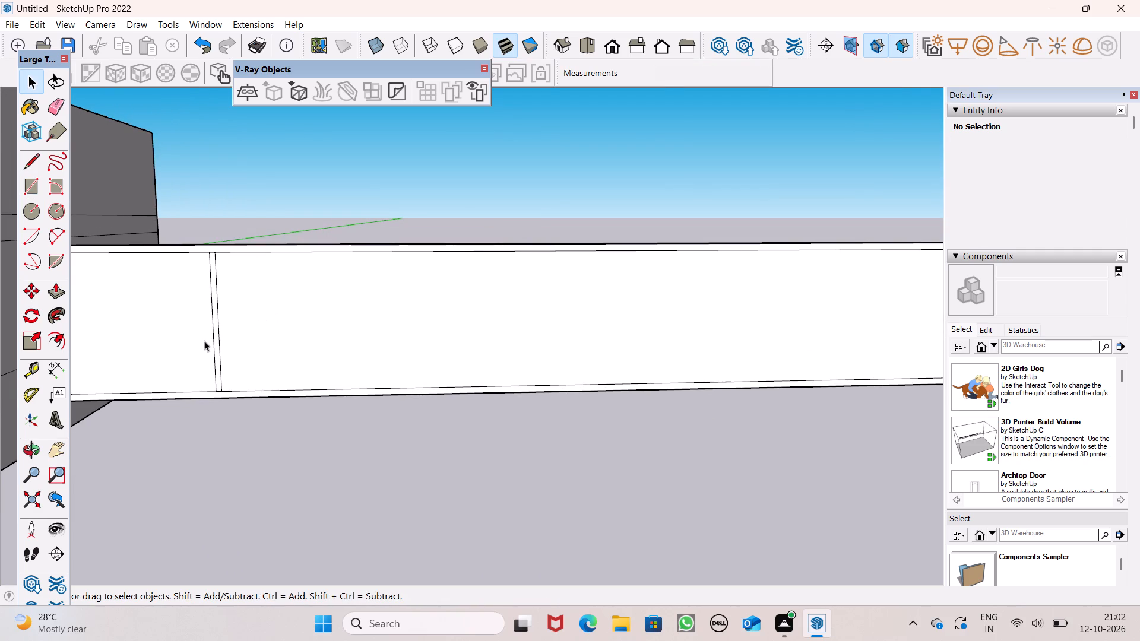
pyautogui.doubleClick(216, 341)
pyautogui.press('m')
pyautogui.press('Return')
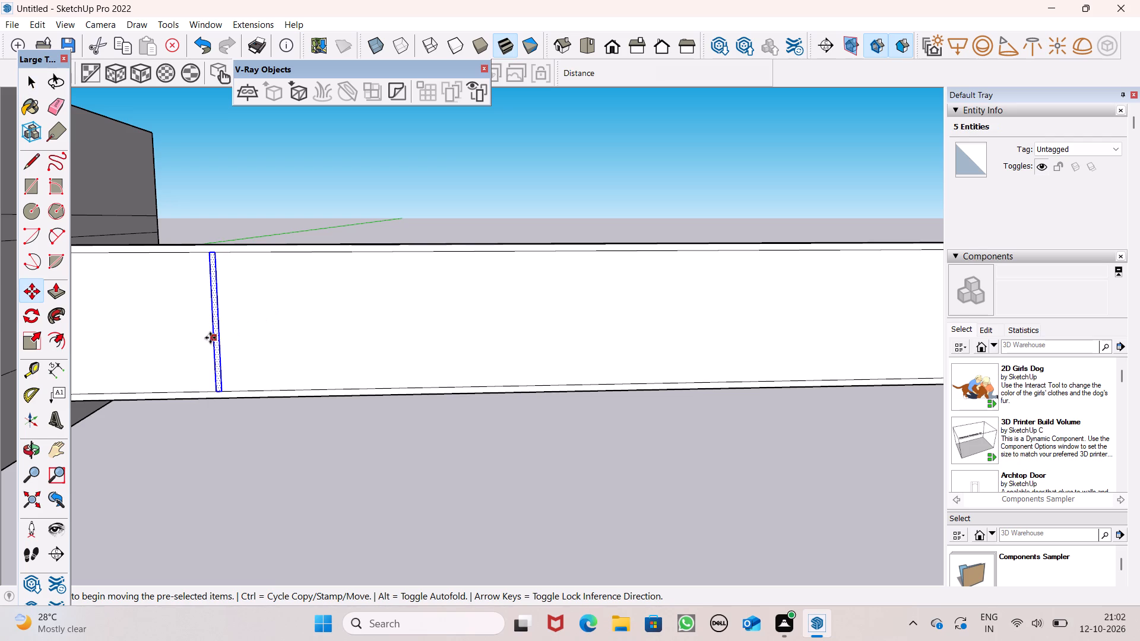
pyautogui.moveTo(215, 337); pyautogui.dragTo(312, 346)
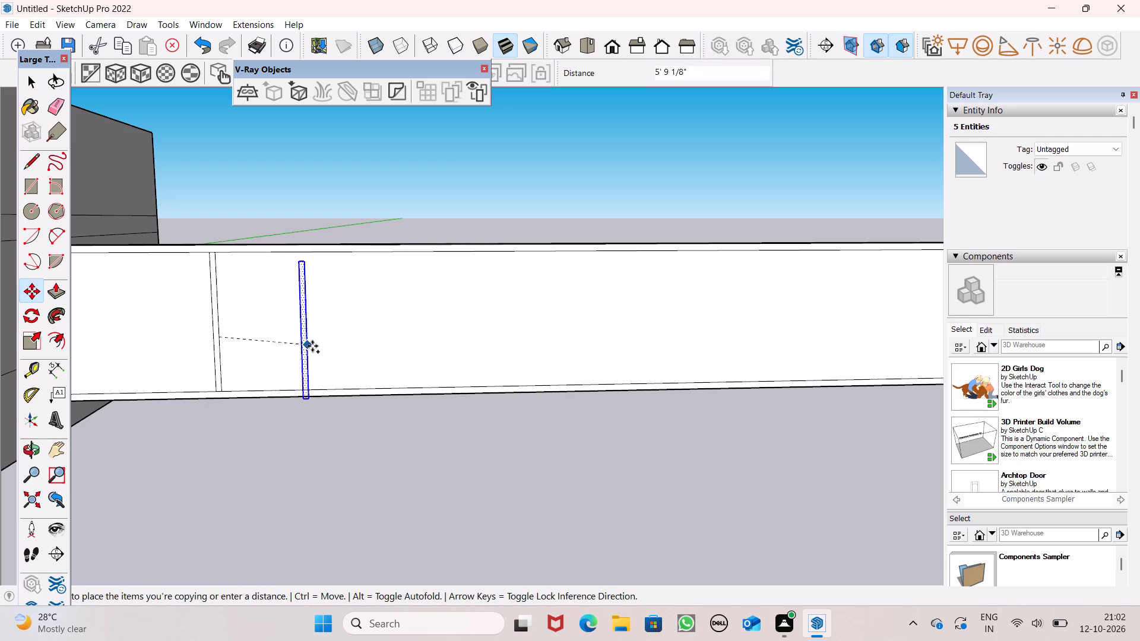
pyautogui.moveTo(312, 346); pyautogui.dragTo(361, 339)
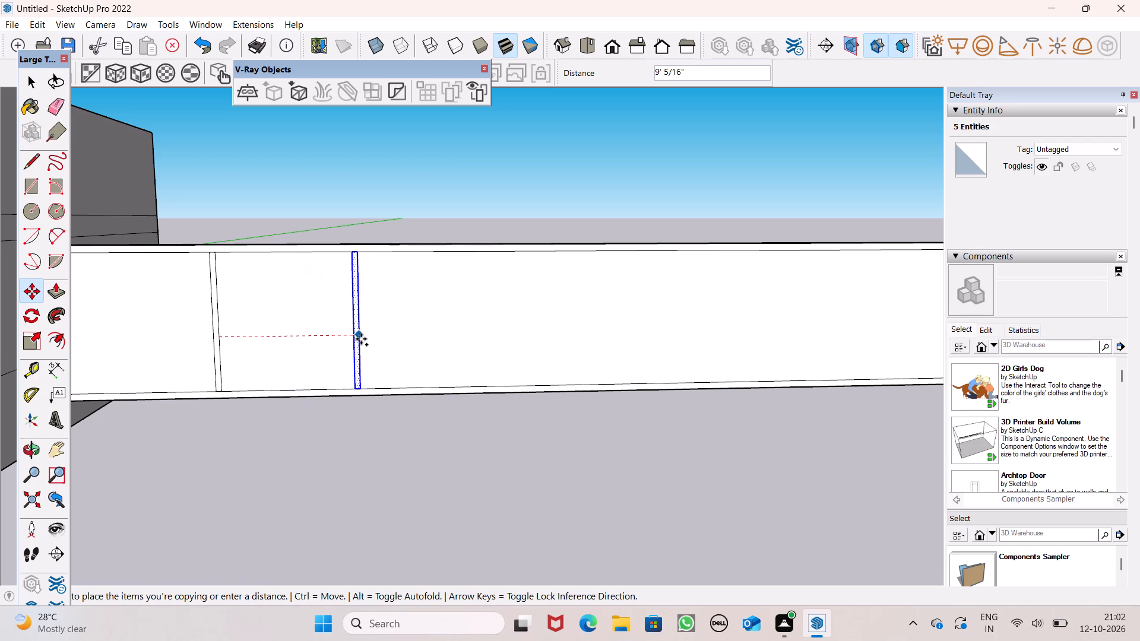
pyautogui.moveTo(361, 339); pyautogui.dragTo(362, 340)
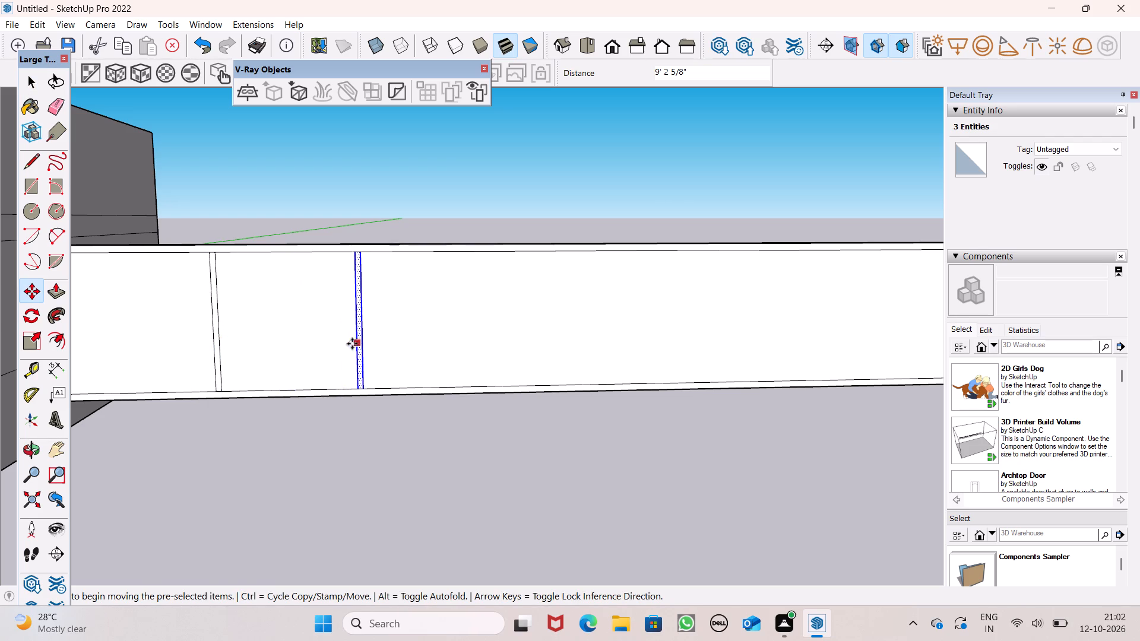
pyautogui.write('*4')
pyautogui.press('Return')
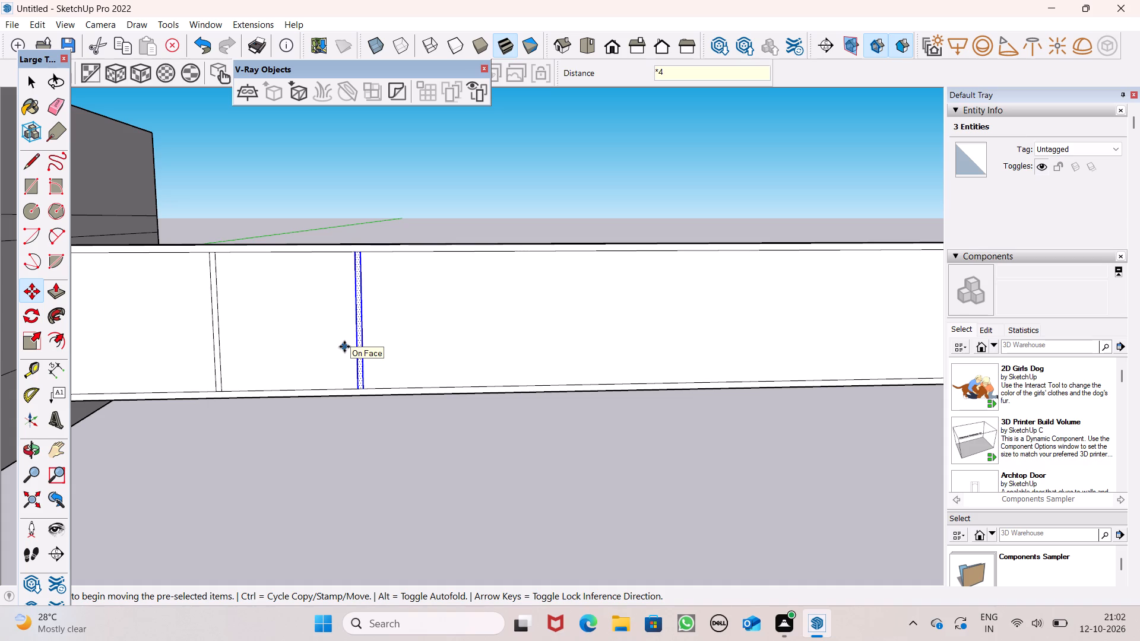
# Copy the last vertical strip about 10' 3 15/16" farther along the wall toward its free end.
pyautogui.scroll(-8, 422, 350)
pyautogui.scroll(5, 802, 319)
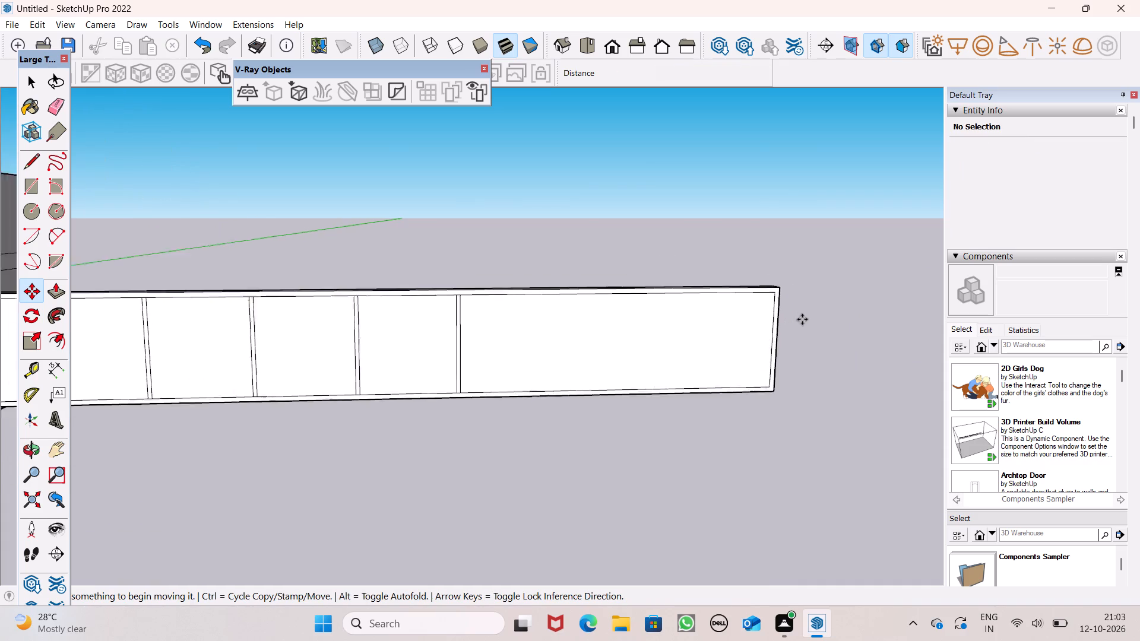
pyautogui.scroll(2, 802, 319)
pyautogui.press('space')
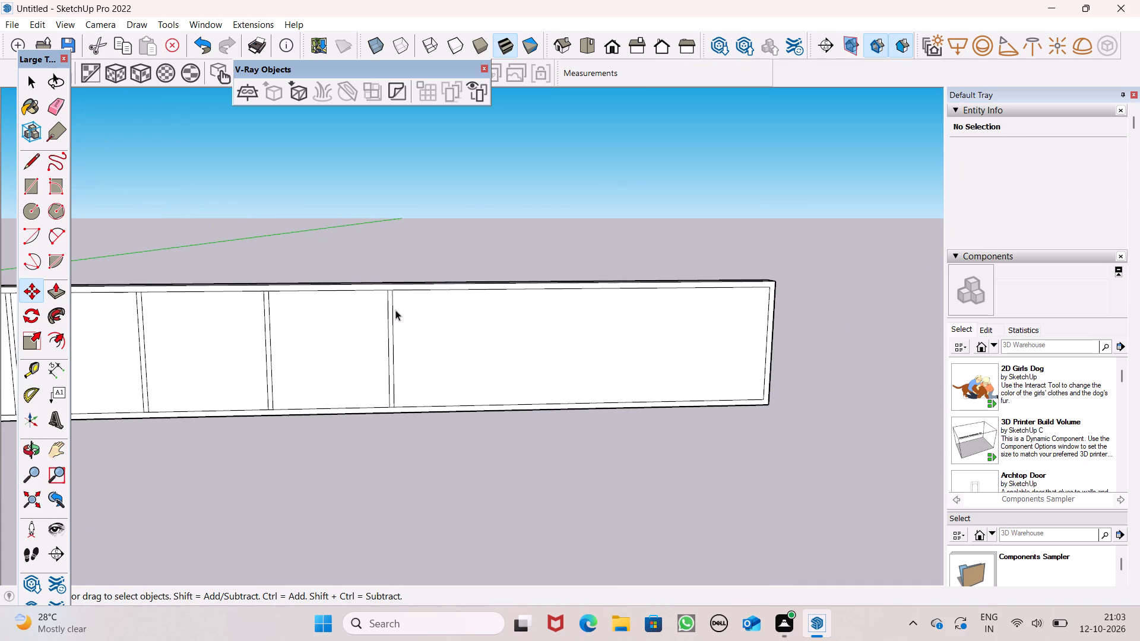
pyautogui.doubleClick(391, 360)
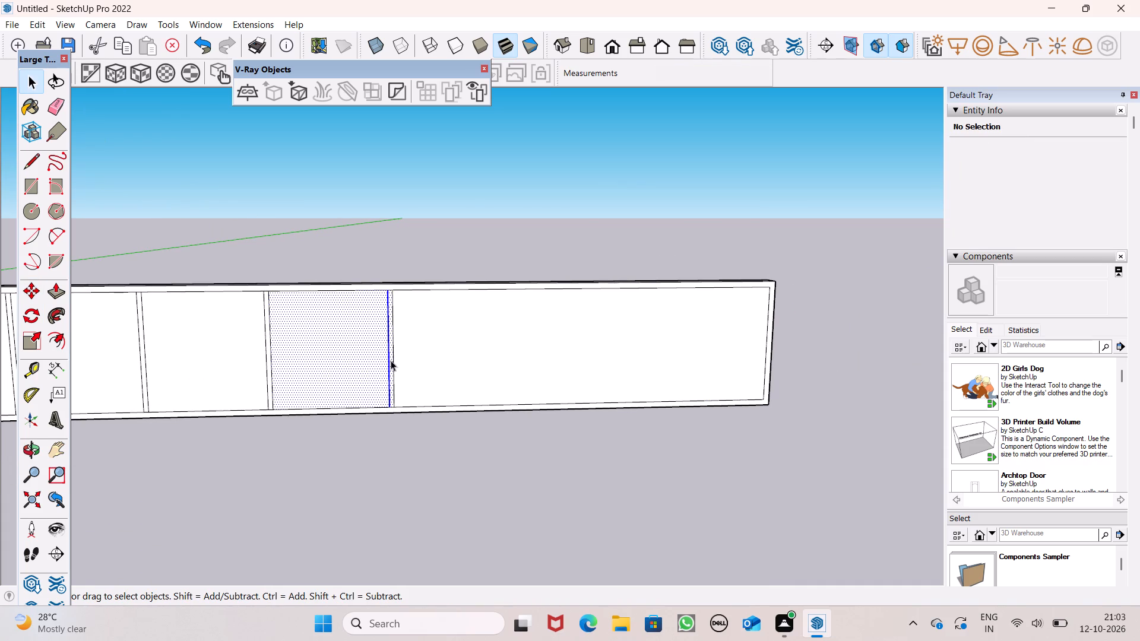
pyautogui.click(441, 250)
pyautogui.scroll(4, 357, 389)
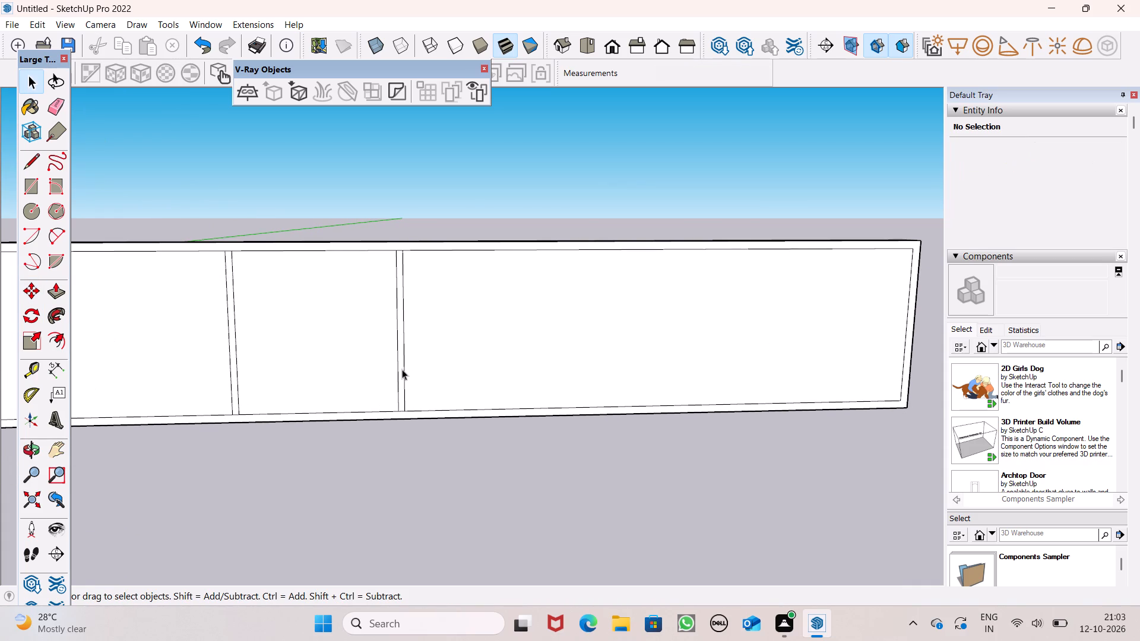
pyautogui.click(402, 369)
pyautogui.click(414, 208)
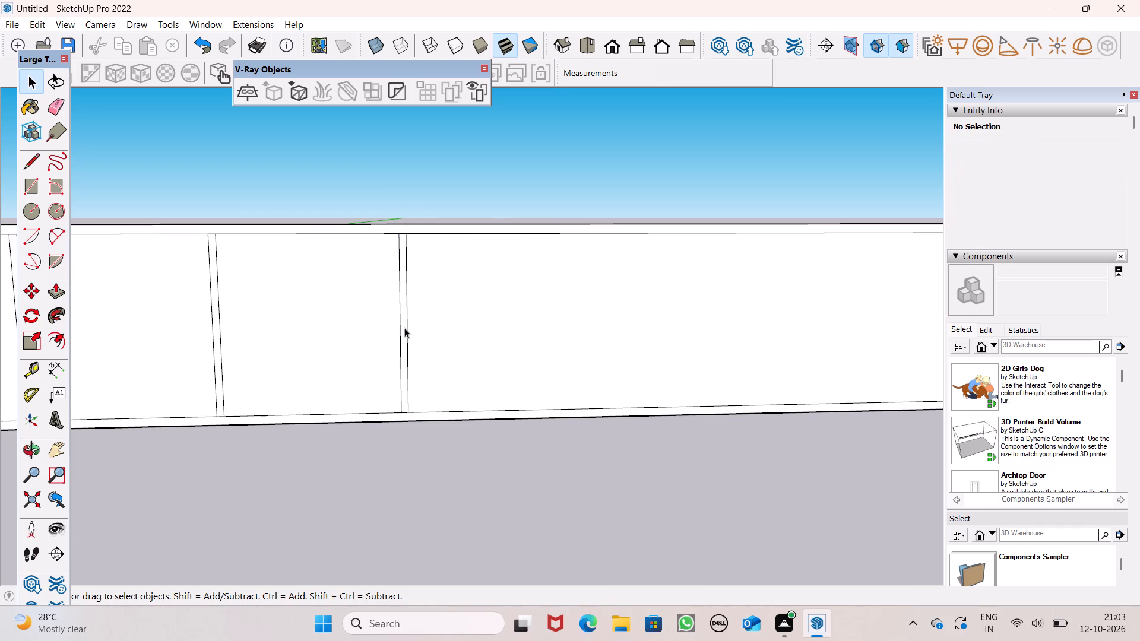
pyautogui.doubleClick(402, 337)
pyautogui.click(420, 210)
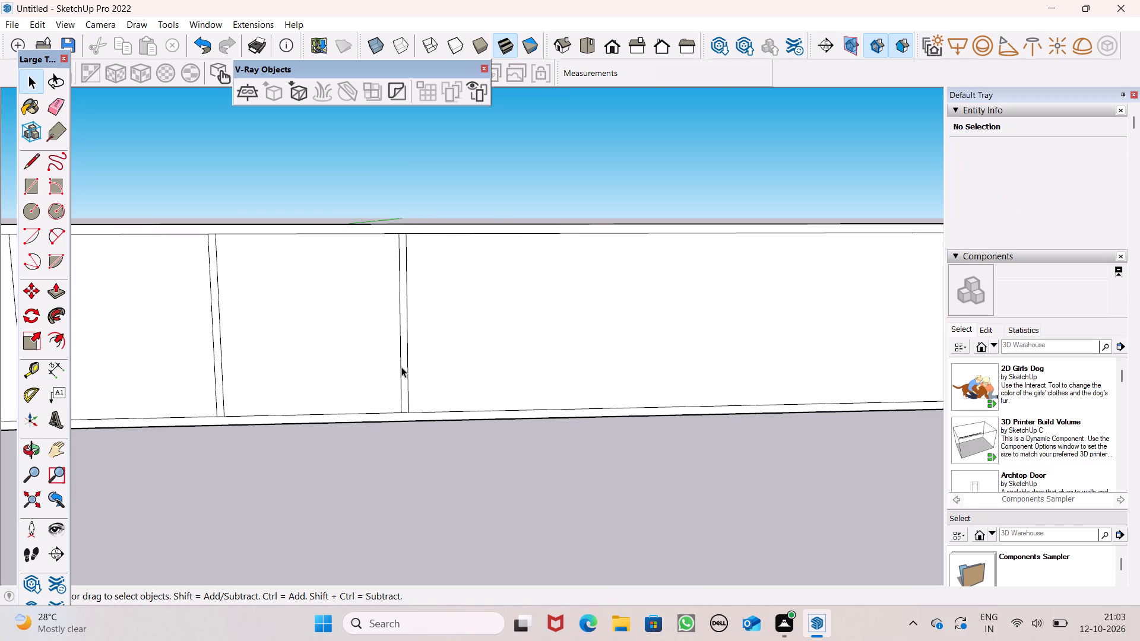
pyautogui.tripleClick(403, 369)
pyautogui.click(406, 504)
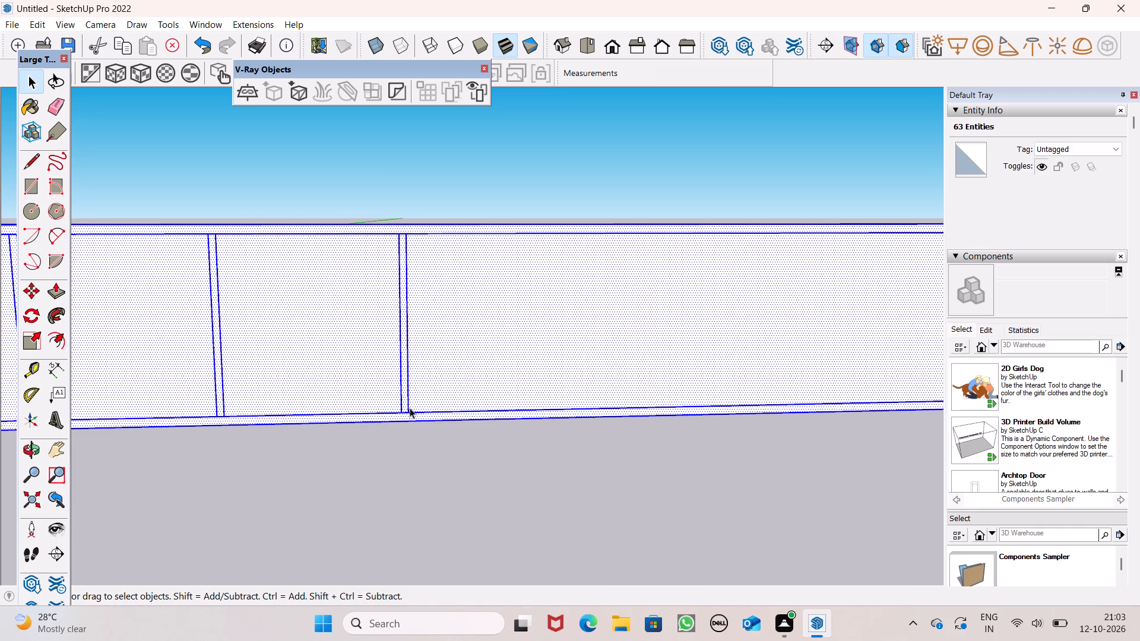
pyautogui.doubleClick(404, 405)
pyautogui.doubleClick(406, 403)
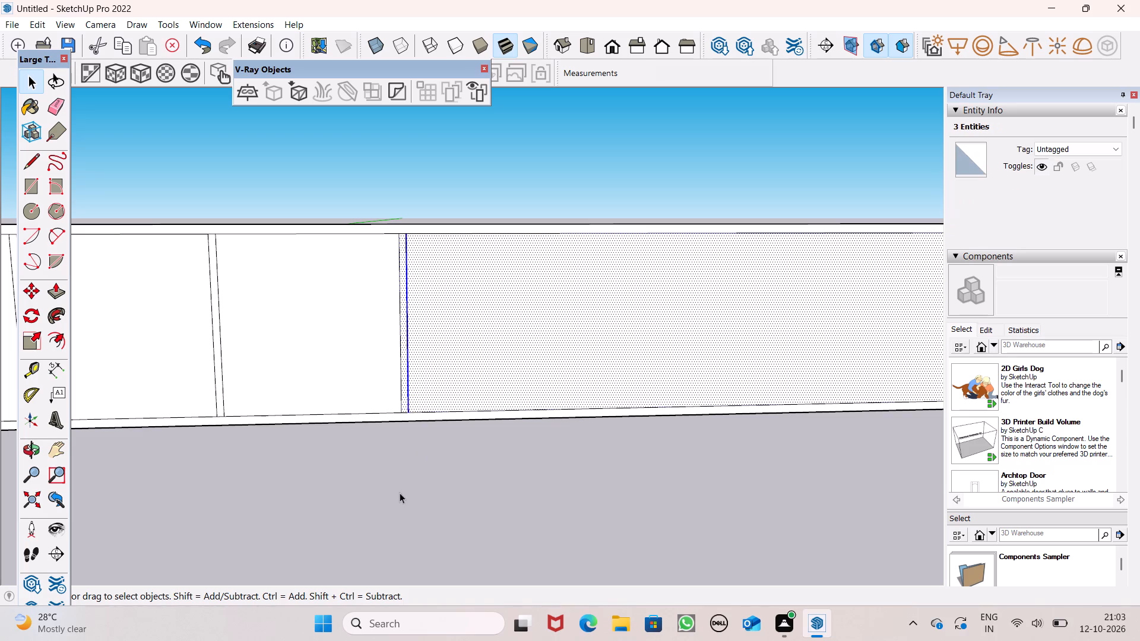
pyautogui.click(401, 481)
pyautogui.doubleClick(403, 402)
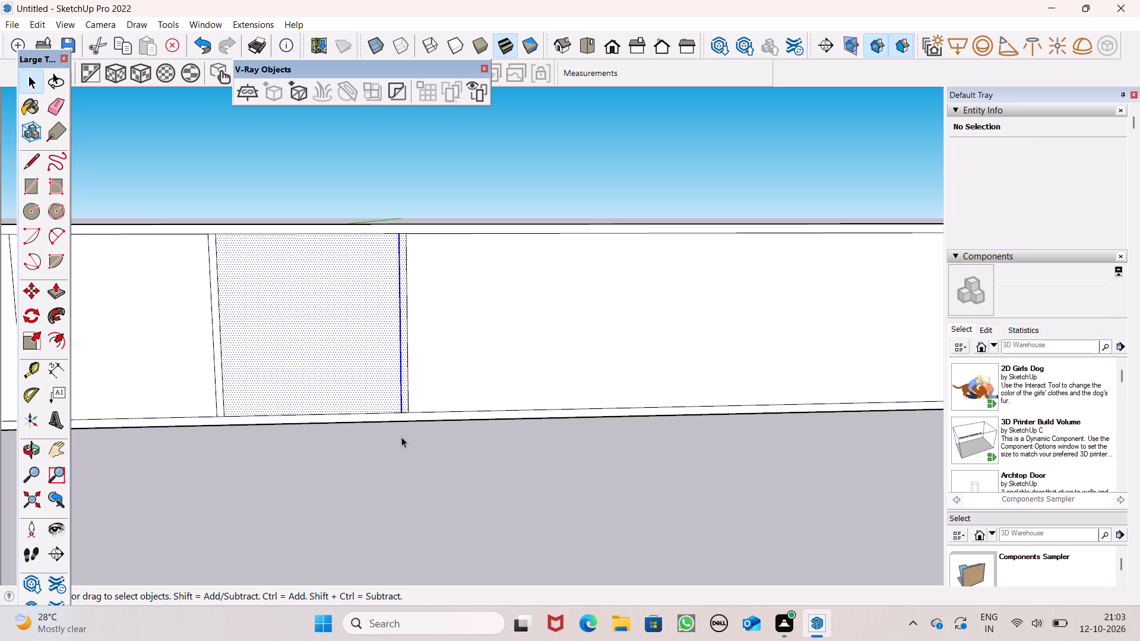
pyautogui.moveTo(399, 488); pyautogui.dragTo(400, 471)
pyautogui.doubleClick(404, 404)
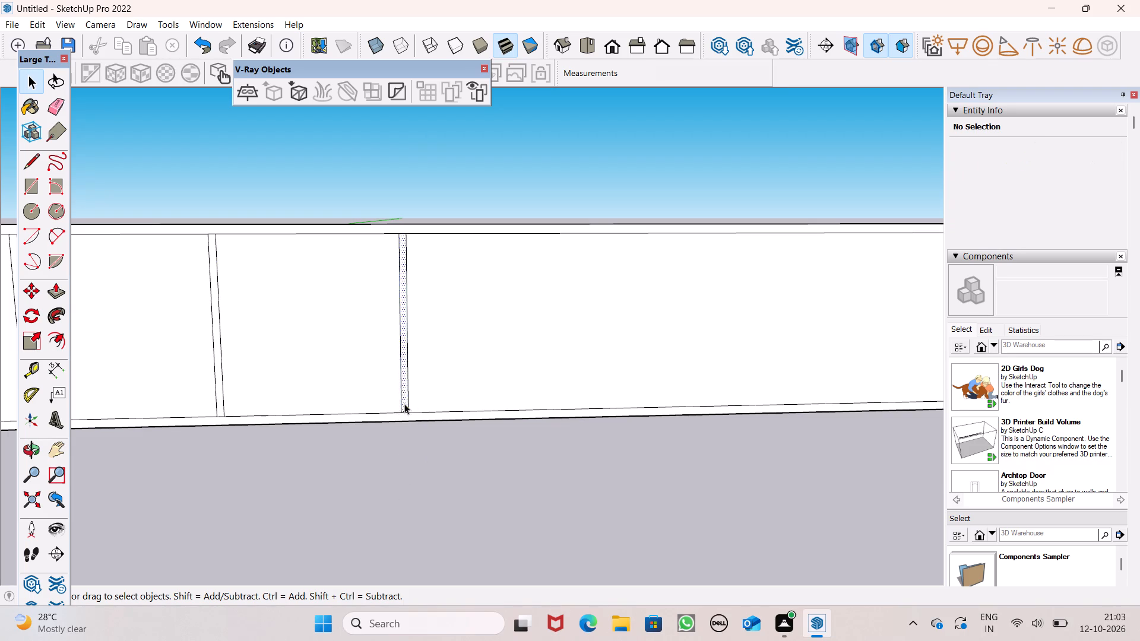
pyautogui.scroll(-3, 292, 506)
pyautogui.press('m')
pyautogui.press('Return')
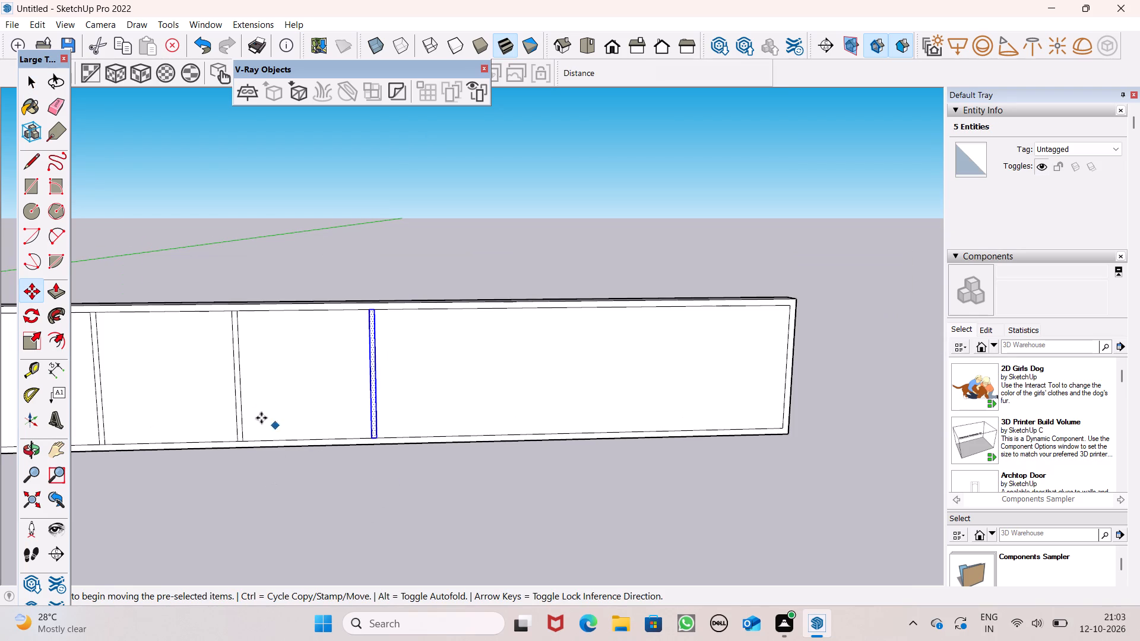
pyautogui.scroll(1, 388, 382)
pyautogui.moveTo(371, 380); pyautogui.dragTo(429, 385)
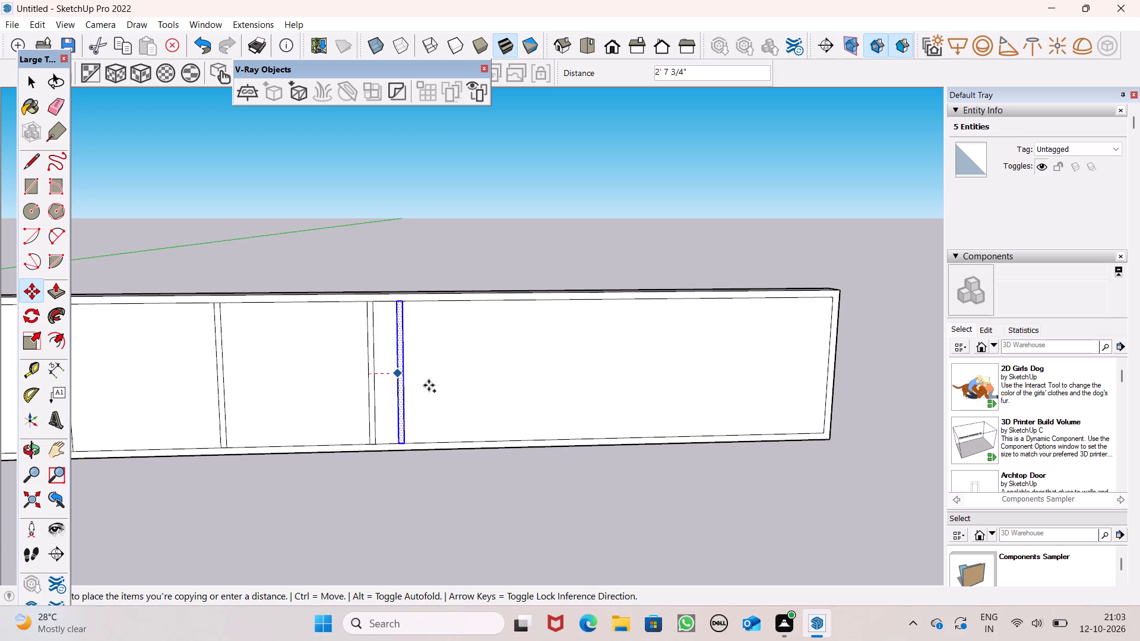
pyautogui.moveTo(429, 385); pyautogui.dragTo(532, 373)
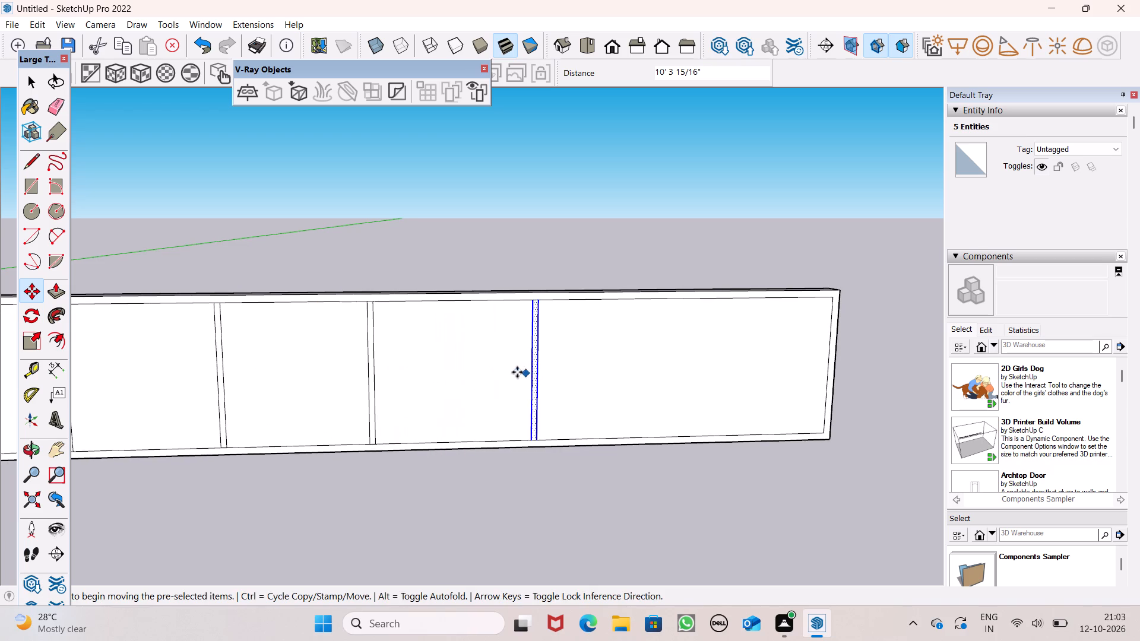
# Copy the newest strip about 9' 5 3/8" farther toward the wall's free end and deselect it.
pyautogui.scroll(-4, 479, 373)
pyautogui.scroll(5, 721, 357)
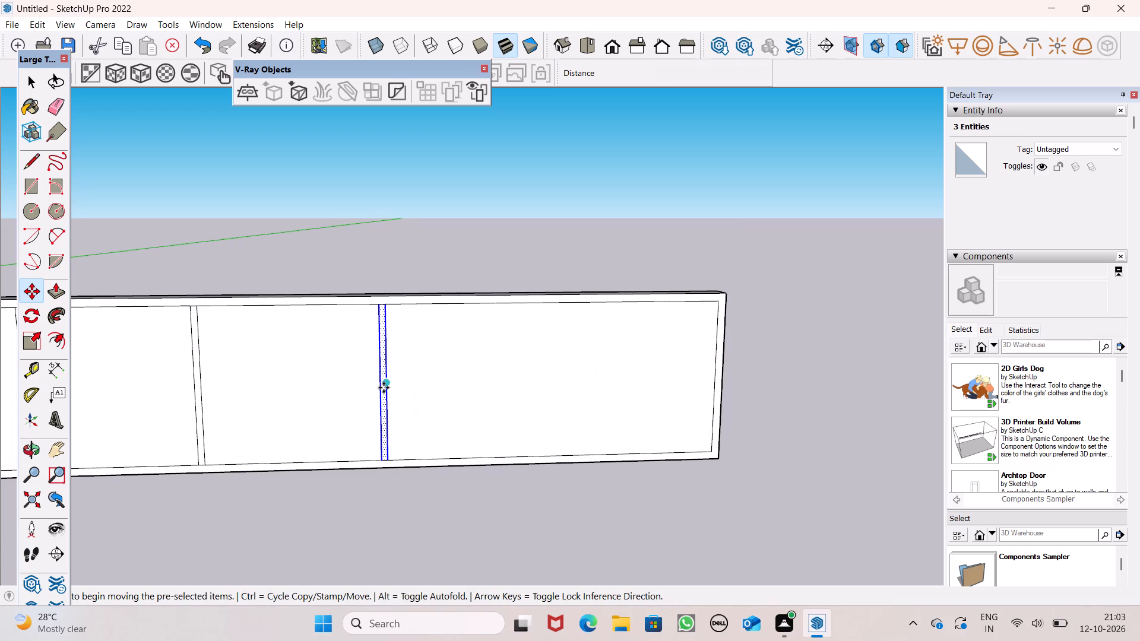
pyautogui.moveTo(384, 387); pyautogui.dragTo(550, 382)
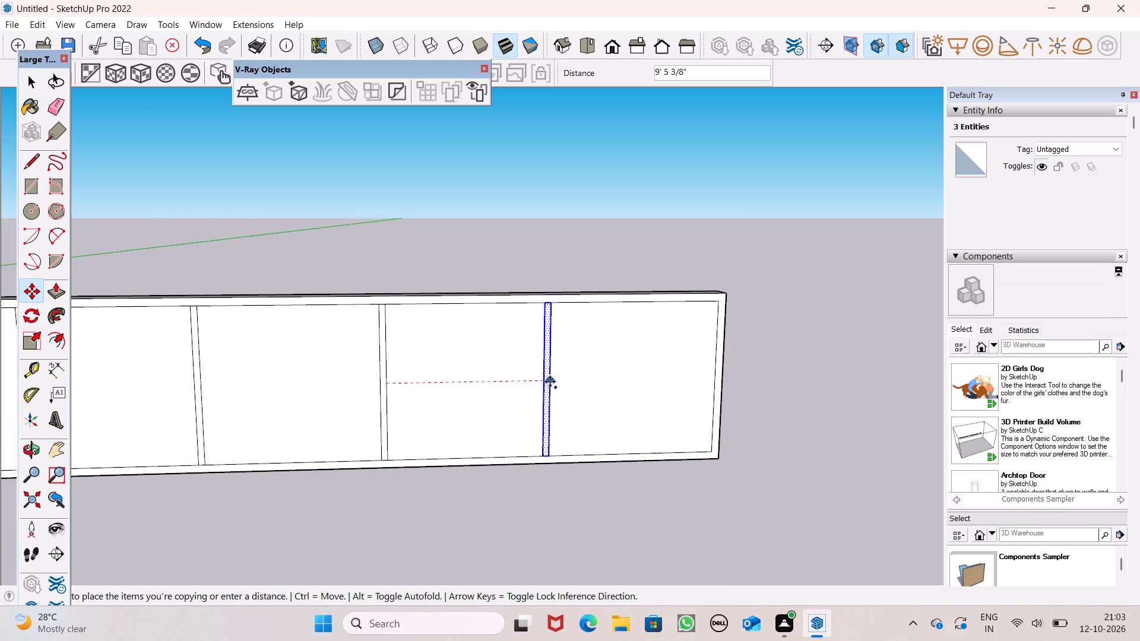
pyautogui.moveTo(550, 382); pyautogui.dragTo(550, 382)
pyautogui.press('space')
pyautogui.click(472, 248)
# Examine the spacing of the vertical strips along the whole wall beside the building.
pyautogui.scroll(-3, 359, 290)
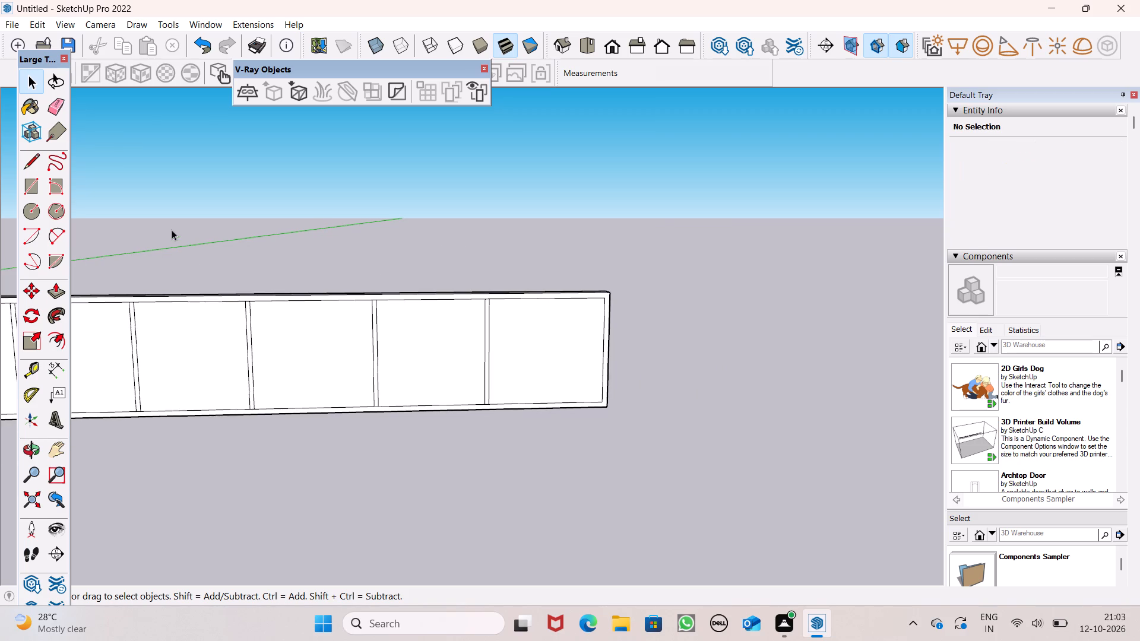
pyautogui.scroll(-6, 215, 284)
pyautogui.scroll(-3, 418, 239)
pyautogui.scroll(-3, 490, 306)
pyautogui.scroll(3, 0, 255)
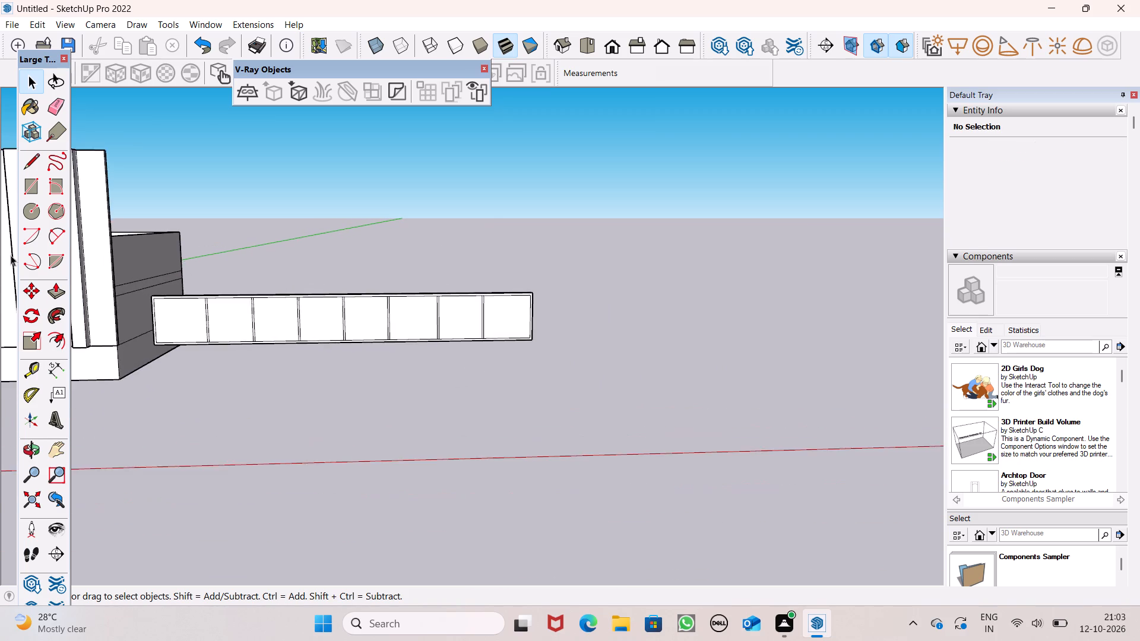
pyautogui.scroll(-4, 232, 306)
pyautogui.moveTo(270, 330); pyautogui.dragTo(151, 437, button='middle')
pyautogui.scroll(8, 151, 437)
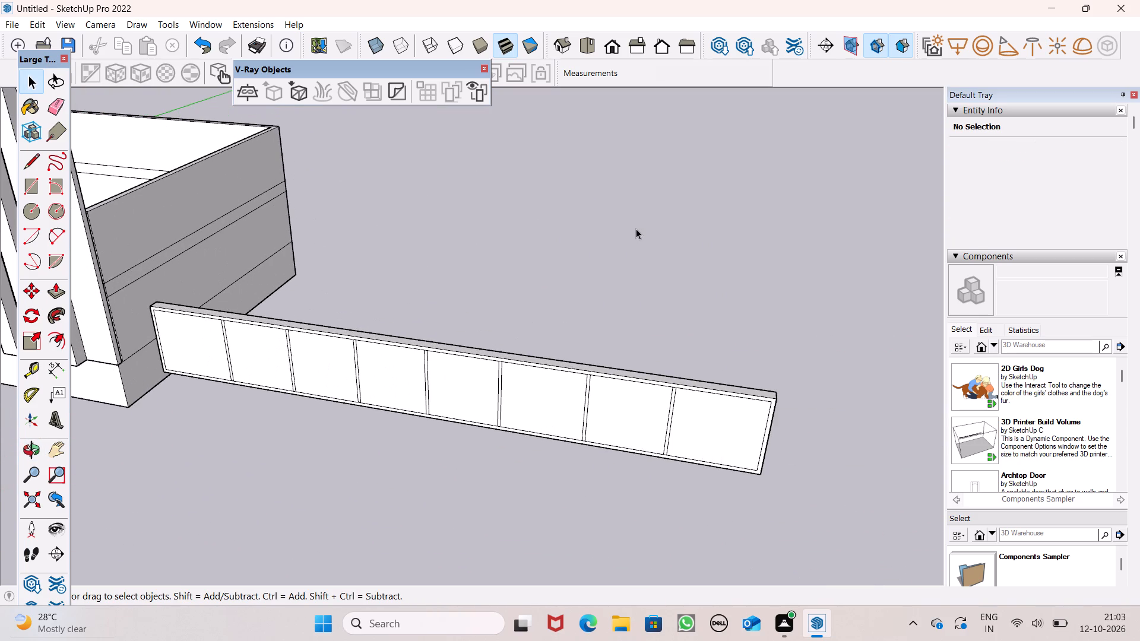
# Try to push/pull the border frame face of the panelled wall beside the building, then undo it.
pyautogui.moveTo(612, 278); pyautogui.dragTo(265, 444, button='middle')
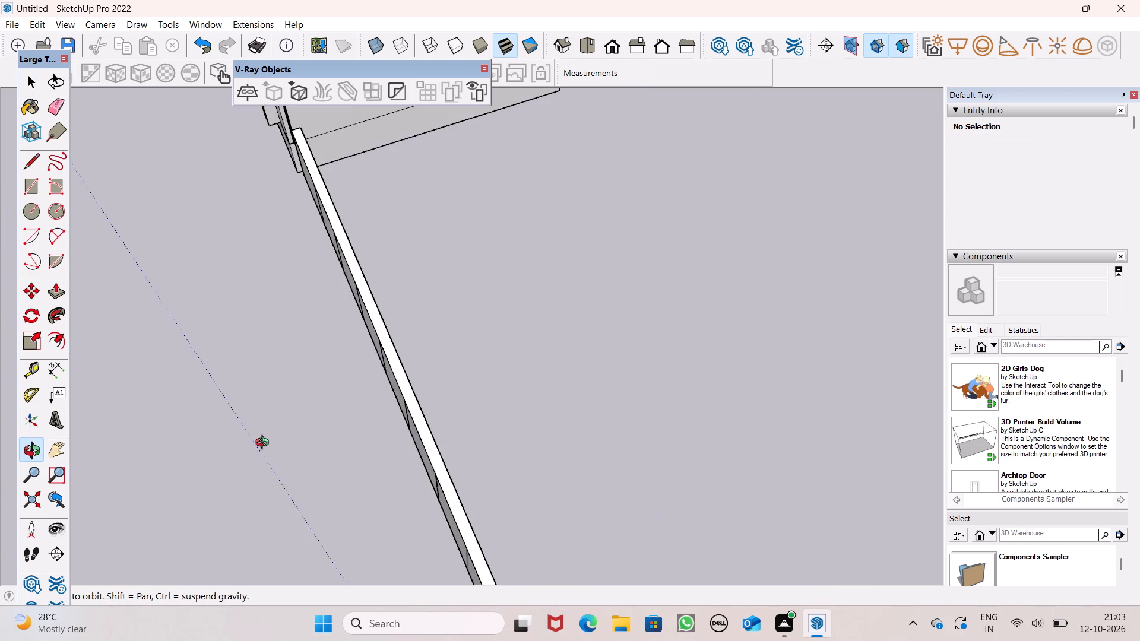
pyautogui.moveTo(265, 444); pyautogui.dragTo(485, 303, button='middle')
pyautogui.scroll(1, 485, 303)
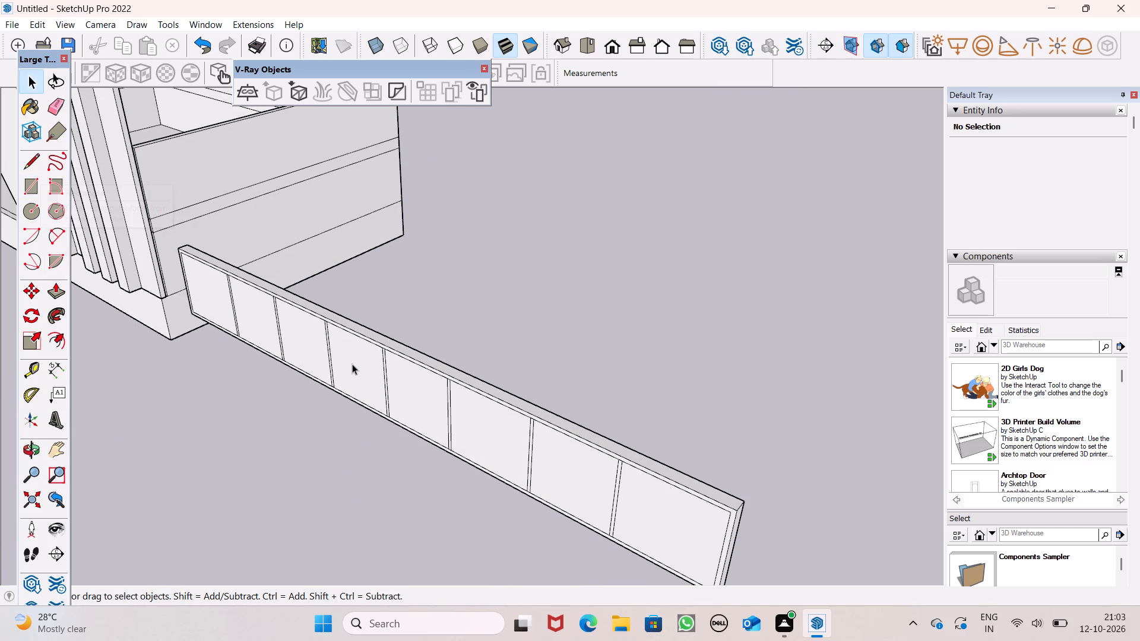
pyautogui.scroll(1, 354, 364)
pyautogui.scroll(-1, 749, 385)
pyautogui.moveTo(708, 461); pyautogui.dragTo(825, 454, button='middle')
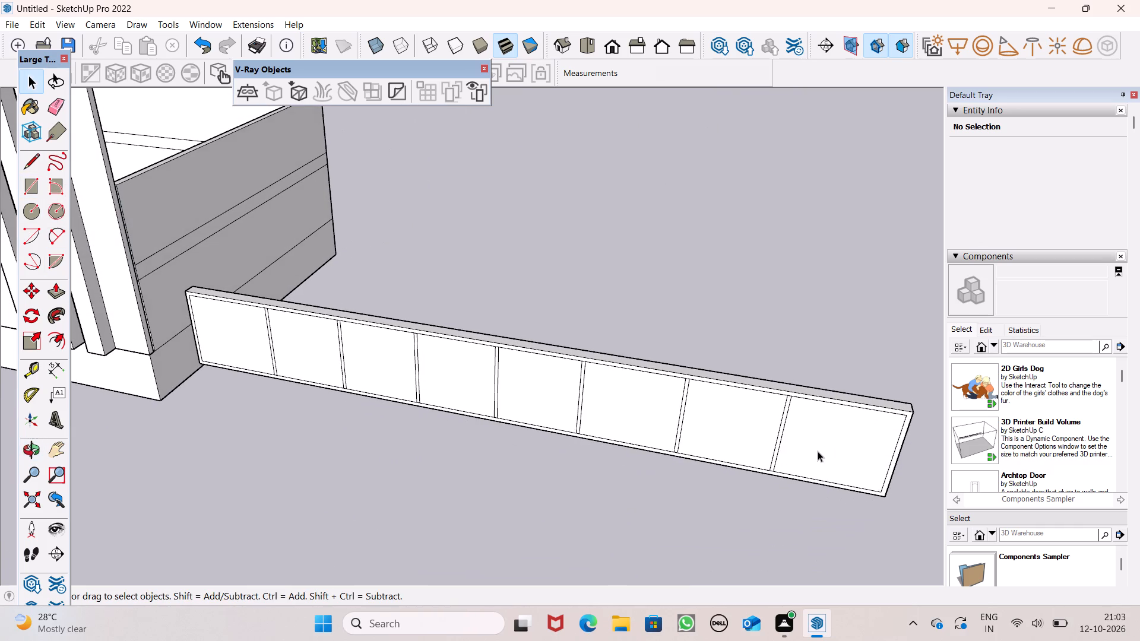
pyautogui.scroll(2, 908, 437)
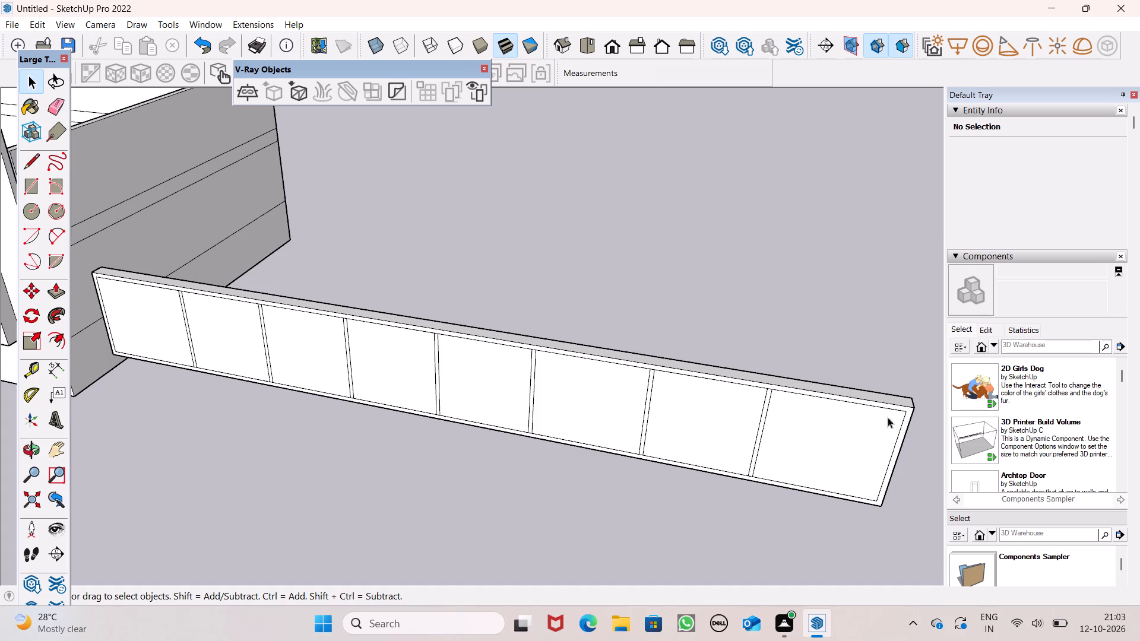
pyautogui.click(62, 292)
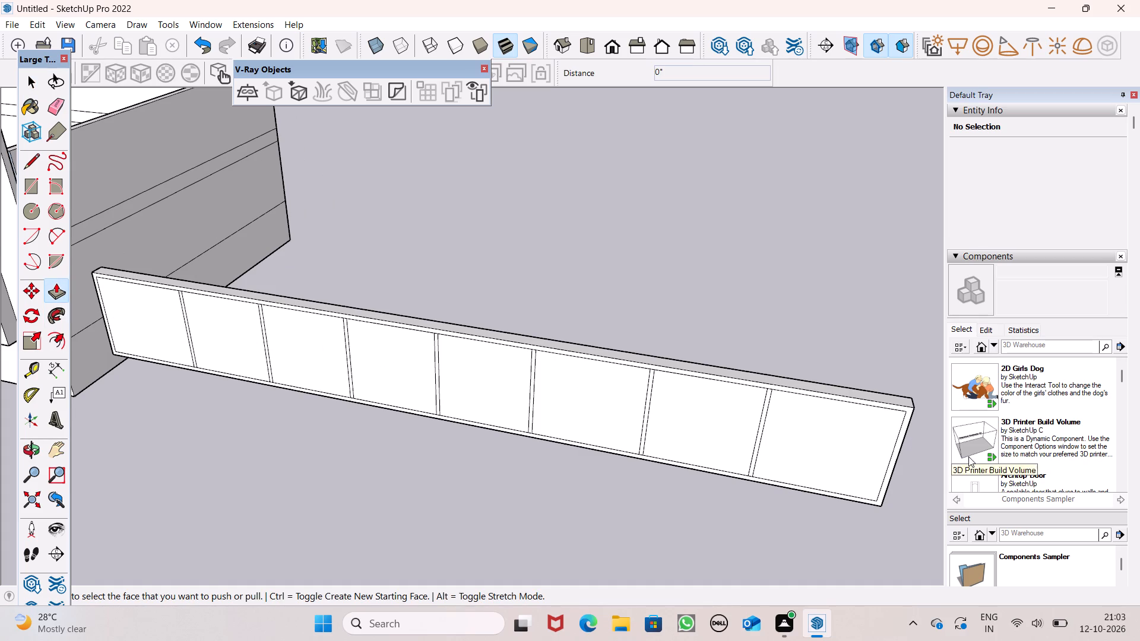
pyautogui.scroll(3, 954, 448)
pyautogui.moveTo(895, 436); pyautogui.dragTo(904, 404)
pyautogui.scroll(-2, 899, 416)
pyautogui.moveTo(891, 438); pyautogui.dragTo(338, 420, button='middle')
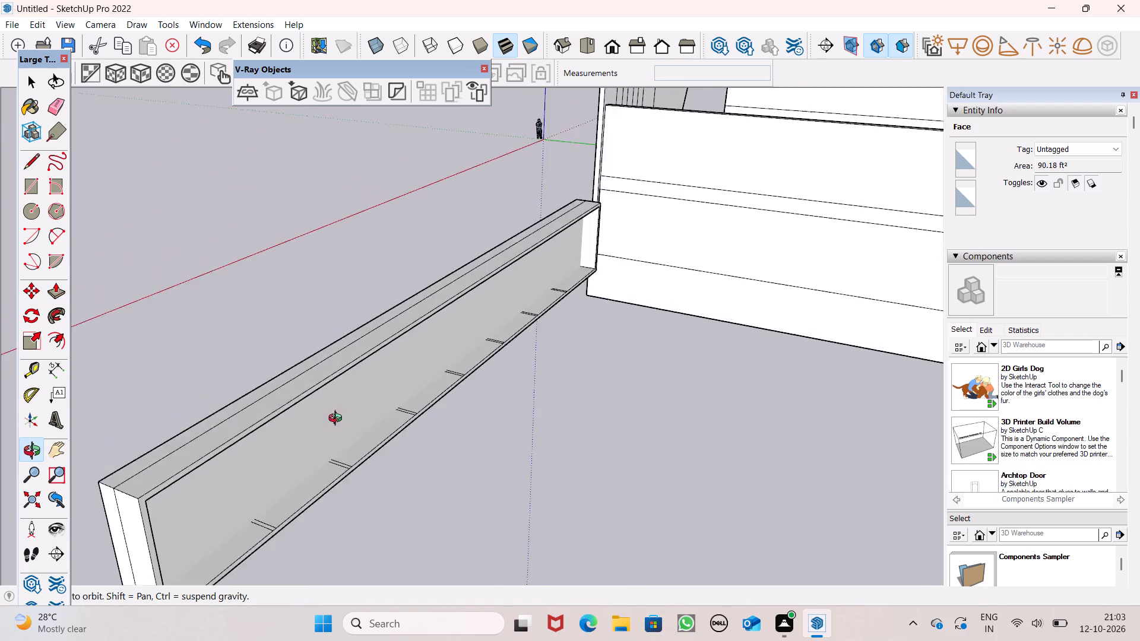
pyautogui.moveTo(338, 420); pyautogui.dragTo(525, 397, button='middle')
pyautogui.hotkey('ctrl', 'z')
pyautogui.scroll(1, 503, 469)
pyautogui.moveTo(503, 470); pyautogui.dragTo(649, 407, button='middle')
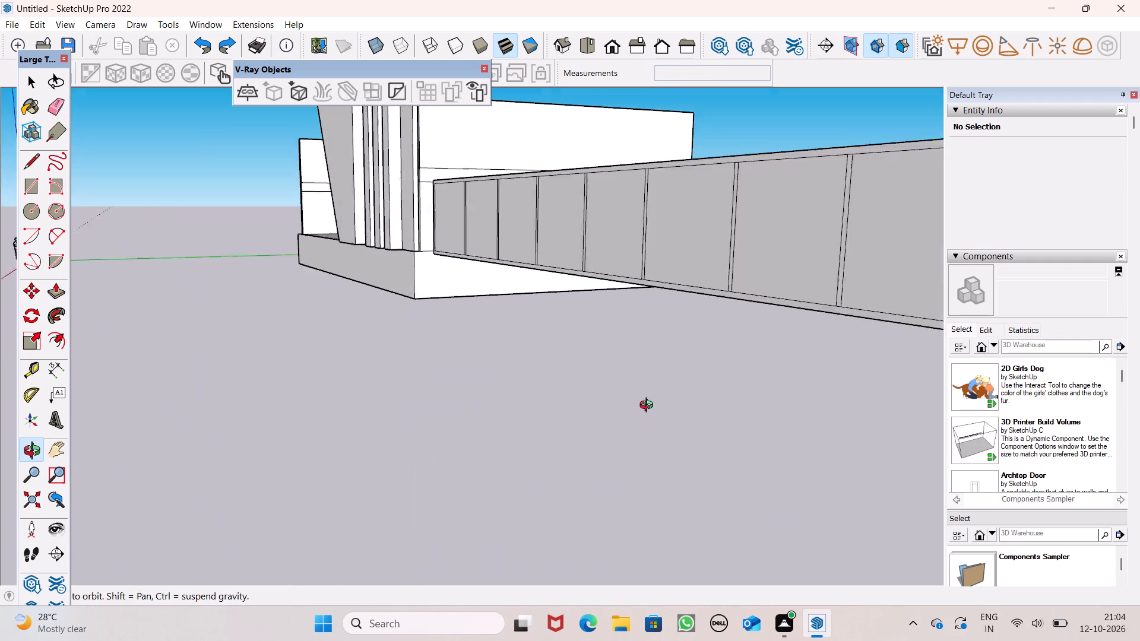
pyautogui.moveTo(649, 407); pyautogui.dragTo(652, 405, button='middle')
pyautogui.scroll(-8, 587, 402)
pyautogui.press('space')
# Paint all eight panels on the wall's framed side with Translucent Glass Gray from the Glass and Mirrors materials.
pyautogui.scroll(2, 810, 295)
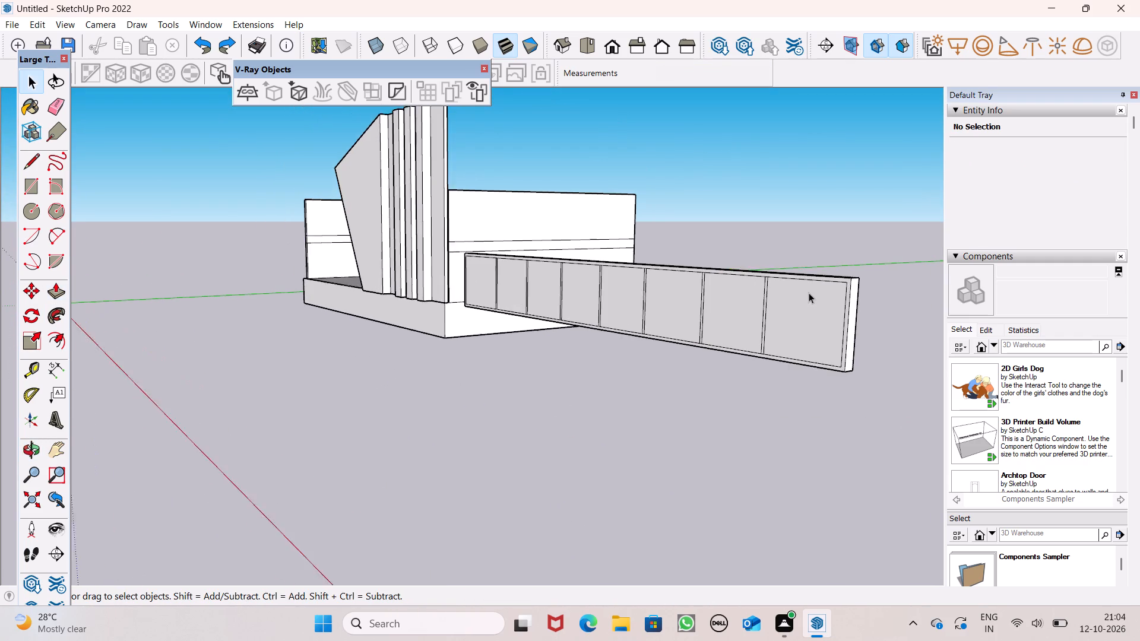
pyautogui.scroll(6, 809, 293)
pyautogui.moveTo(828, 253); pyautogui.dragTo(625, 299, button='middle')
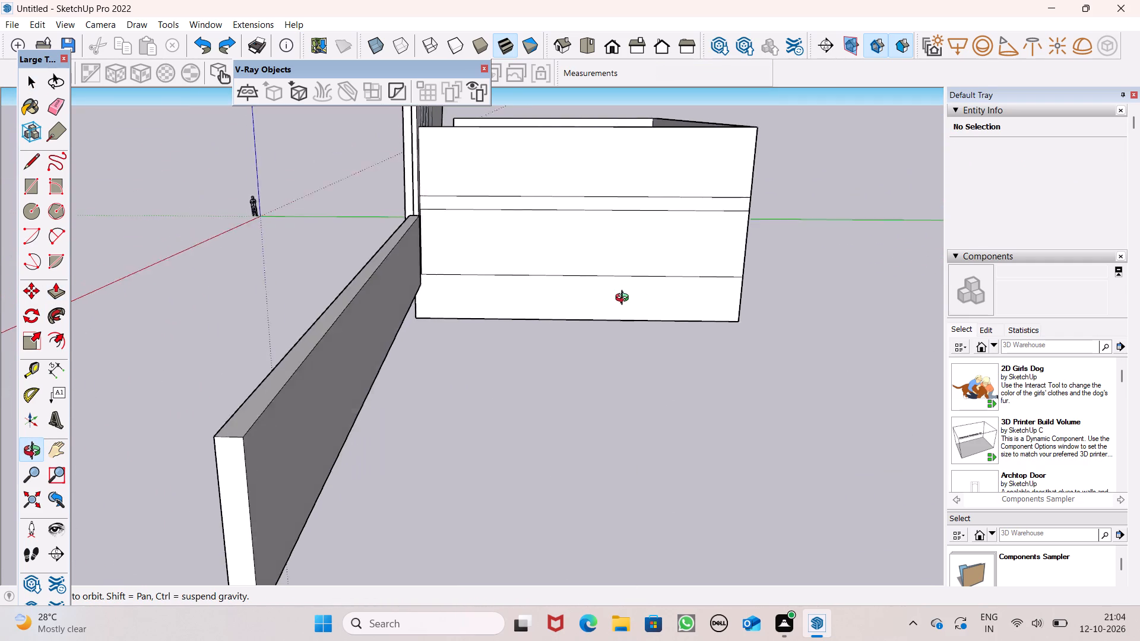
pyautogui.moveTo(625, 299); pyautogui.dragTo(791, 303, button='middle')
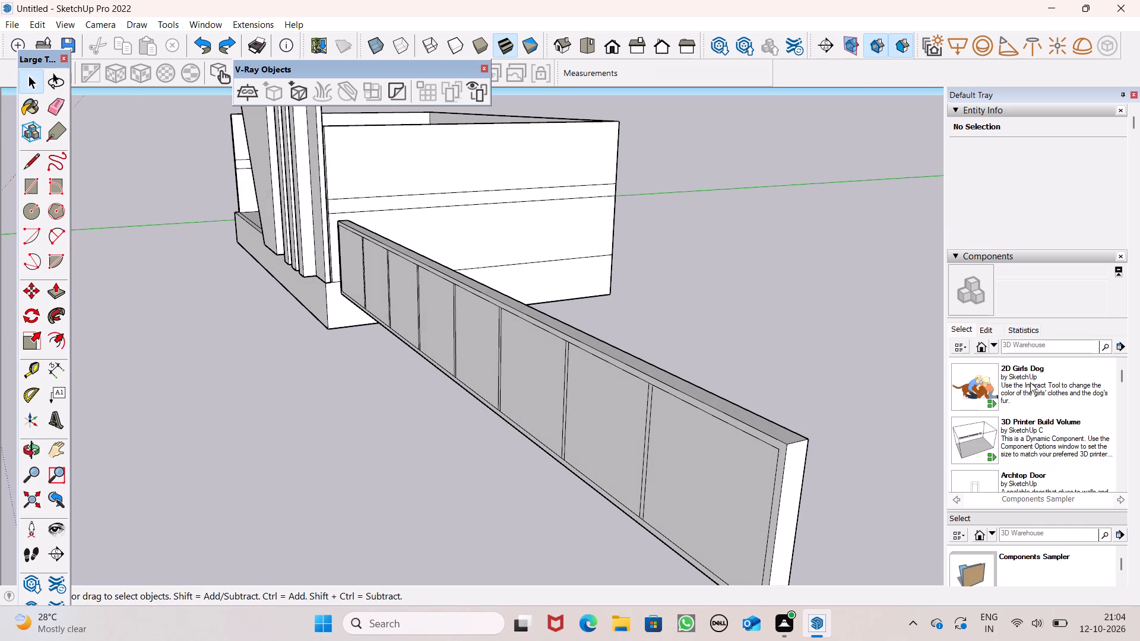
pyautogui.scroll(-20, 1044, 421)
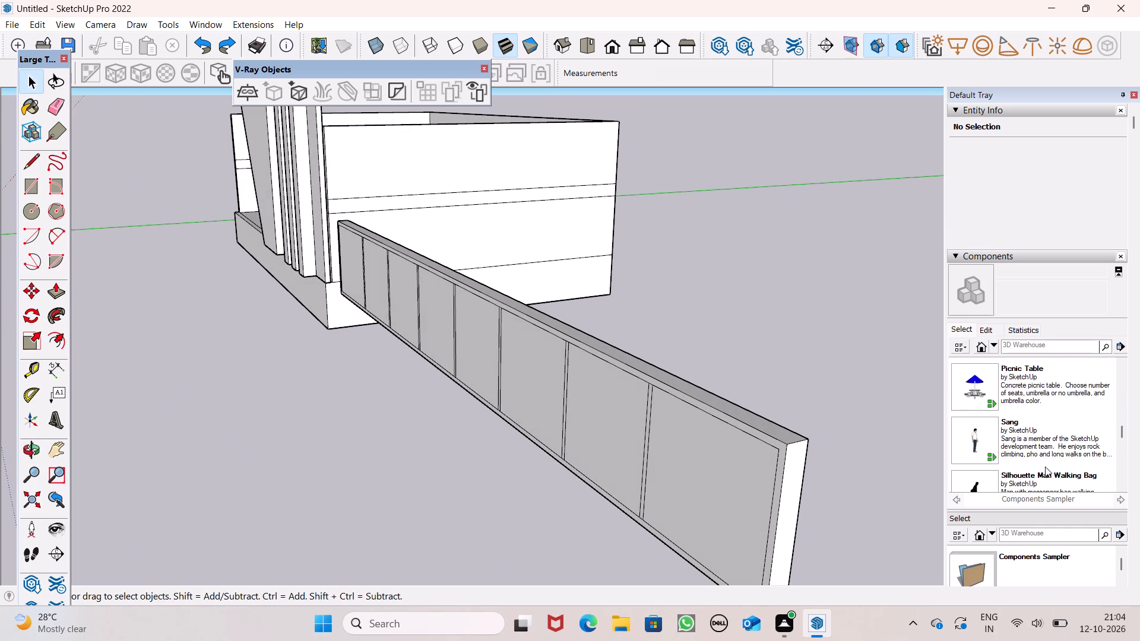
pyautogui.scroll(-19, 1045, 467)
pyautogui.scroll(-5, 1045, 488)
pyautogui.scroll(-6, 1052, 426)
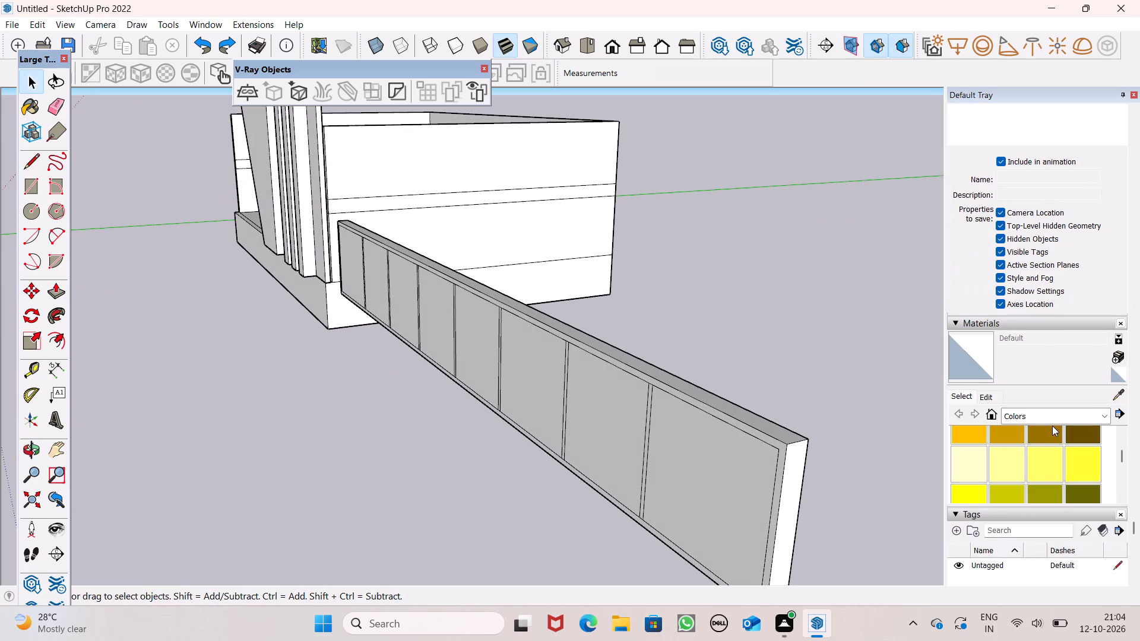
pyautogui.click(1054, 416)
pyautogui.click(1058, 486)
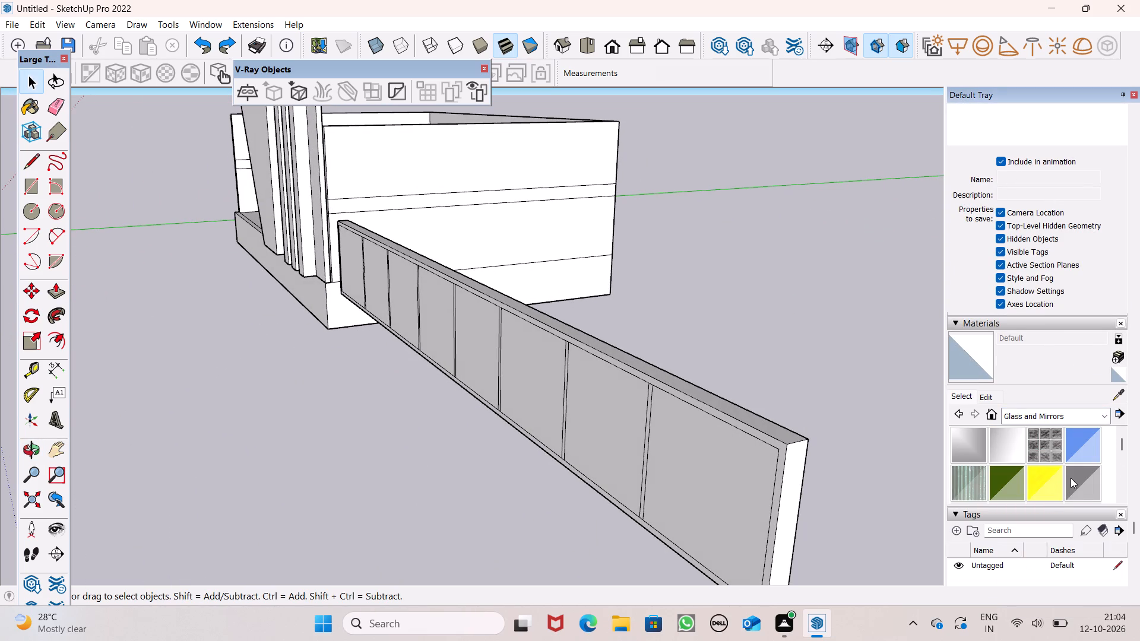
pyautogui.click(1071, 477)
pyautogui.moveTo(797, 470); pyautogui.dragTo(852, 450, button='middle')
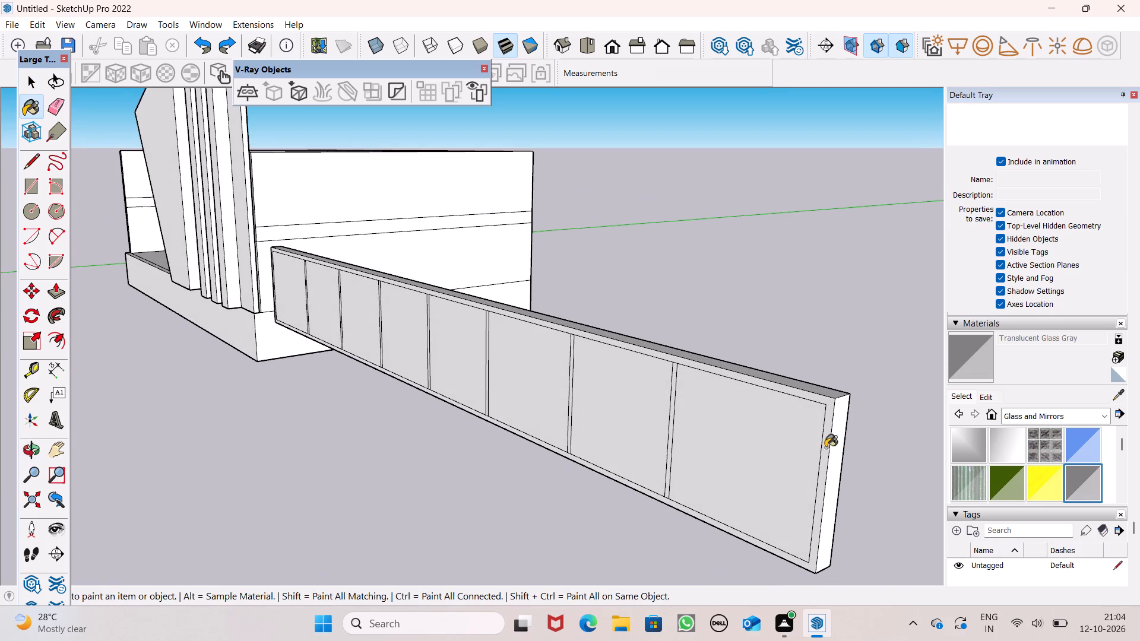
pyautogui.click(761, 455)
pyautogui.click(622, 386)
pyautogui.click(558, 373)
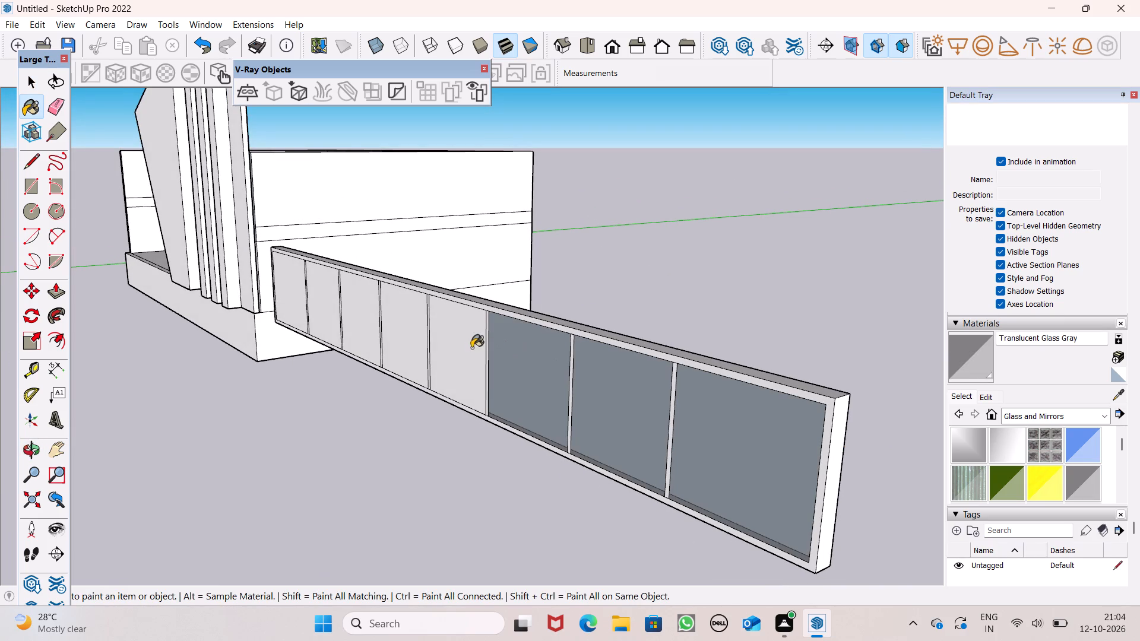
pyautogui.click(471, 347)
pyautogui.click(416, 336)
pyautogui.click(359, 309)
pyautogui.click(323, 300)
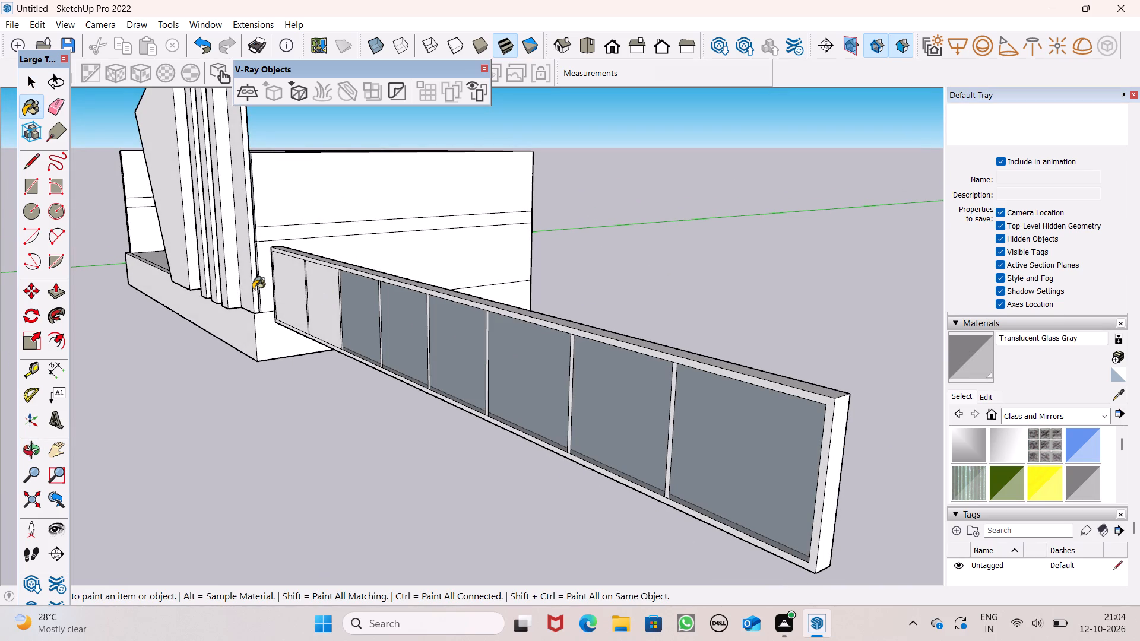
pyautogui.click(275, 284)
# Paint the plain back face of the wall with the same Translucent Glass Gray.
pyautogui.scroll(-6, 619, 294)
pyautogui.moveTo(689, 371); pyautogui.dragTo(224, 377, button='middle')
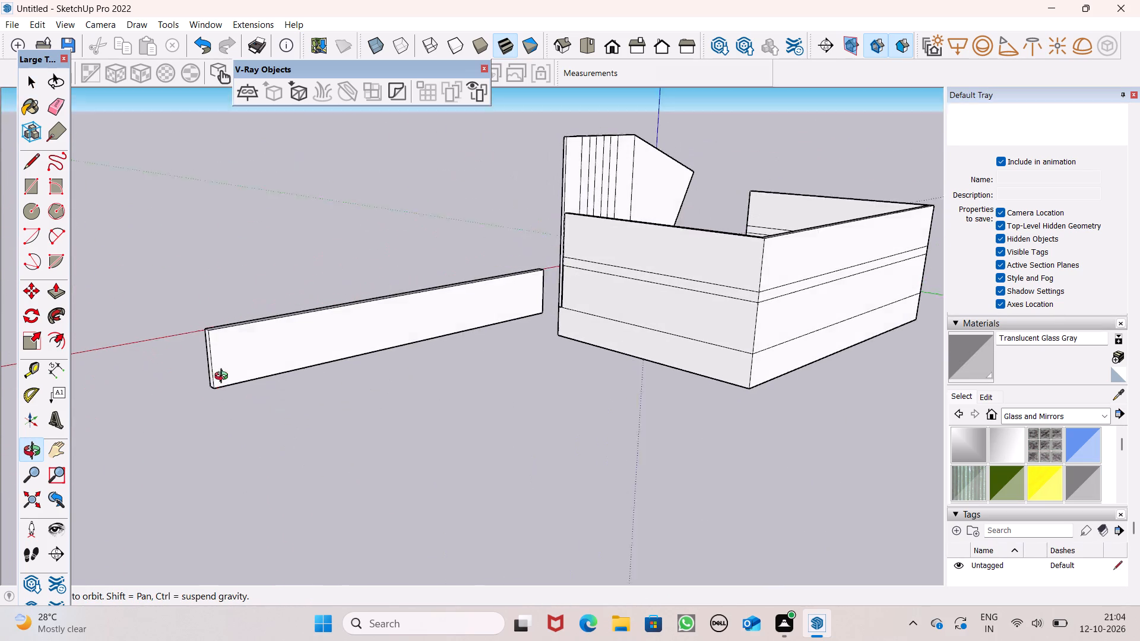
pyautogui.moveTo(224, 377); pyautogui.dragTo(221, 373, button='middle')
pyautogui.click(230, 335)
# Draw a rectangle about 75' 7 11/16" by 8' 10 1/16" on the wall's back face, inside the border frame.
pyautogui.scroll(5, 302, 302)
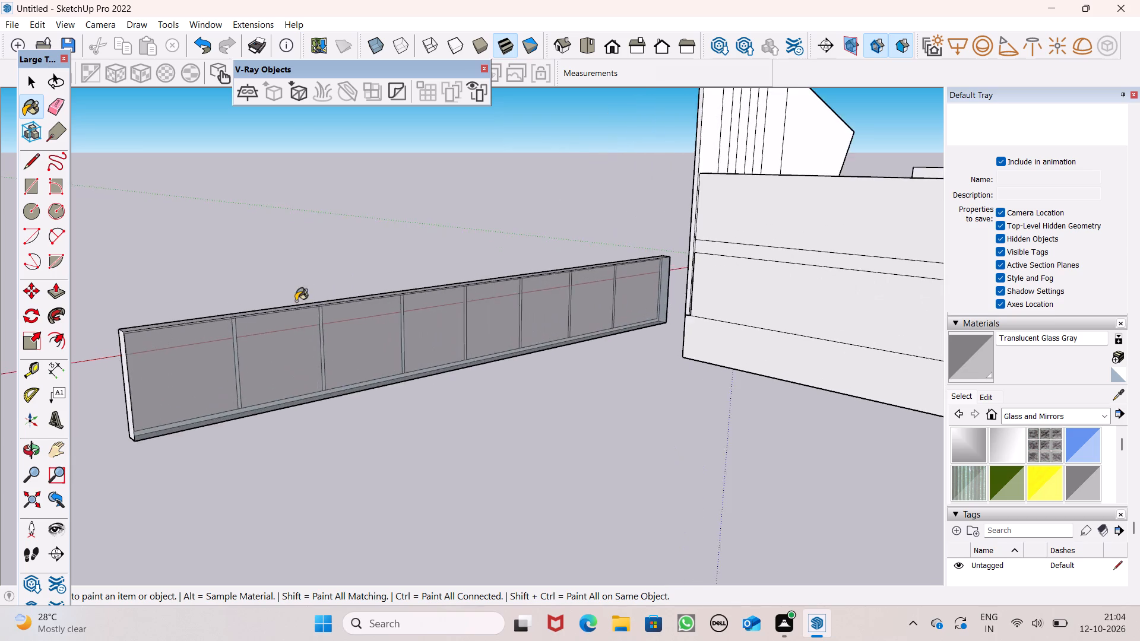
pyautogui.moveTo(296, 301); pyautogui.dragTo(280, 253, button='middle')
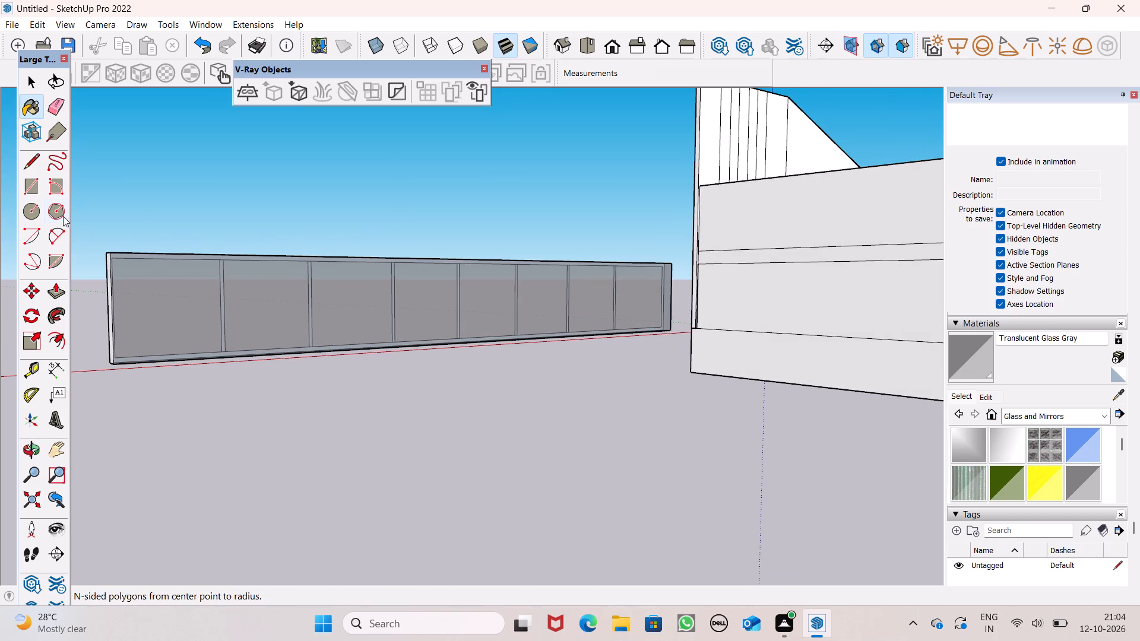
pyautogui.click(28, 185)
pyautogui.moveTo(267, 331); pyautogui.dragTo(205, 366, button='middle')
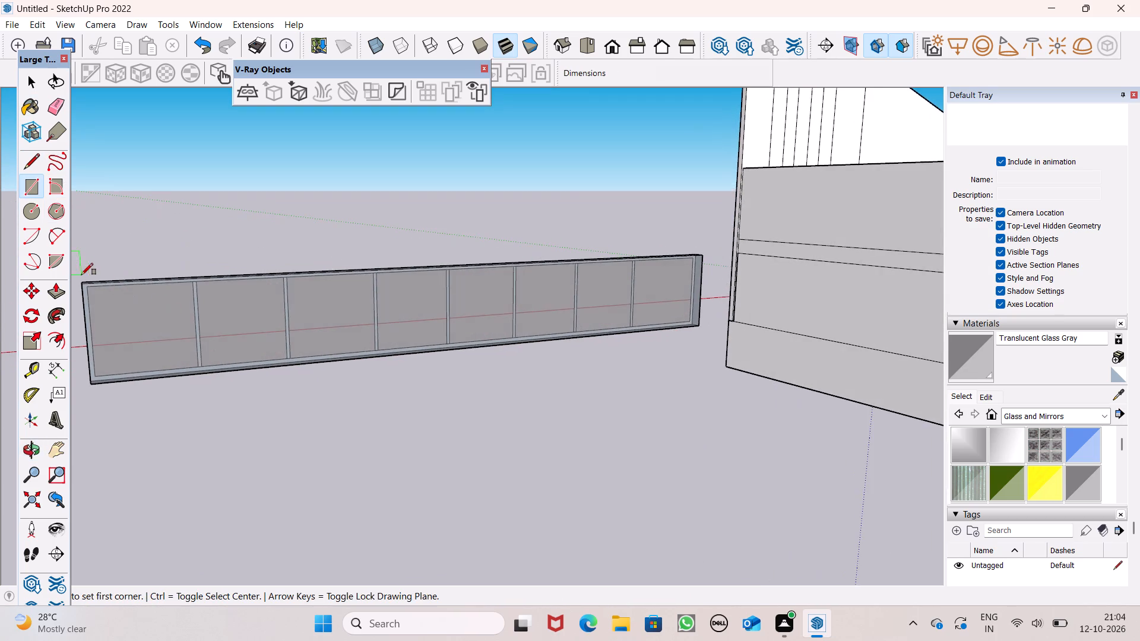
pyautogui.scroll(6, 82, 288)
pyautogui.click(92, 280)
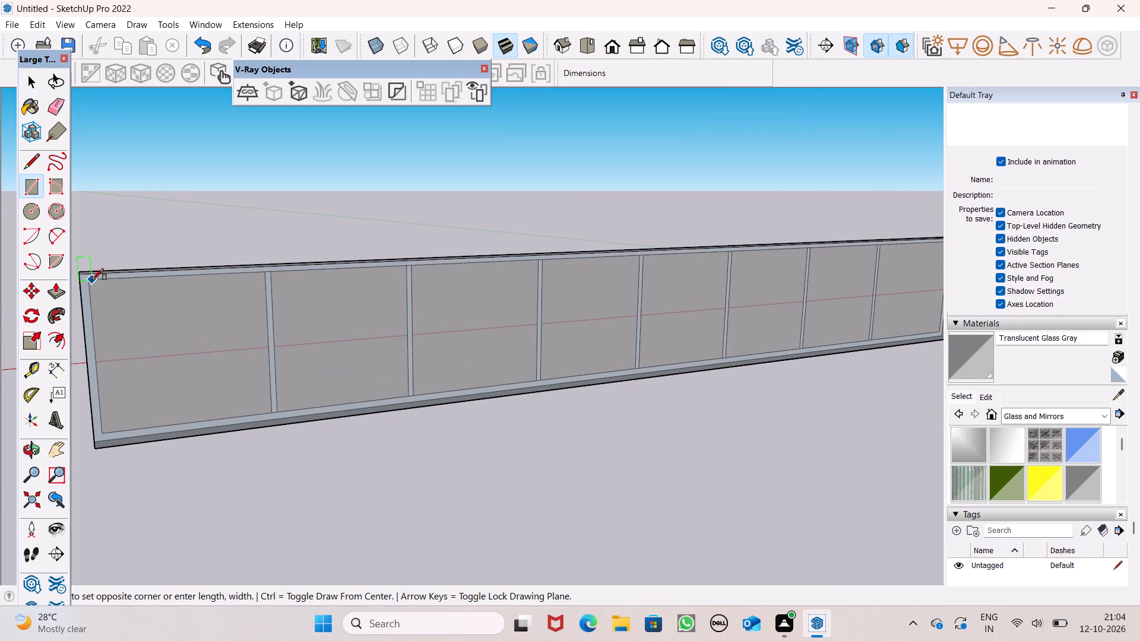
pyautogui.scroll(-2, 371, 402)
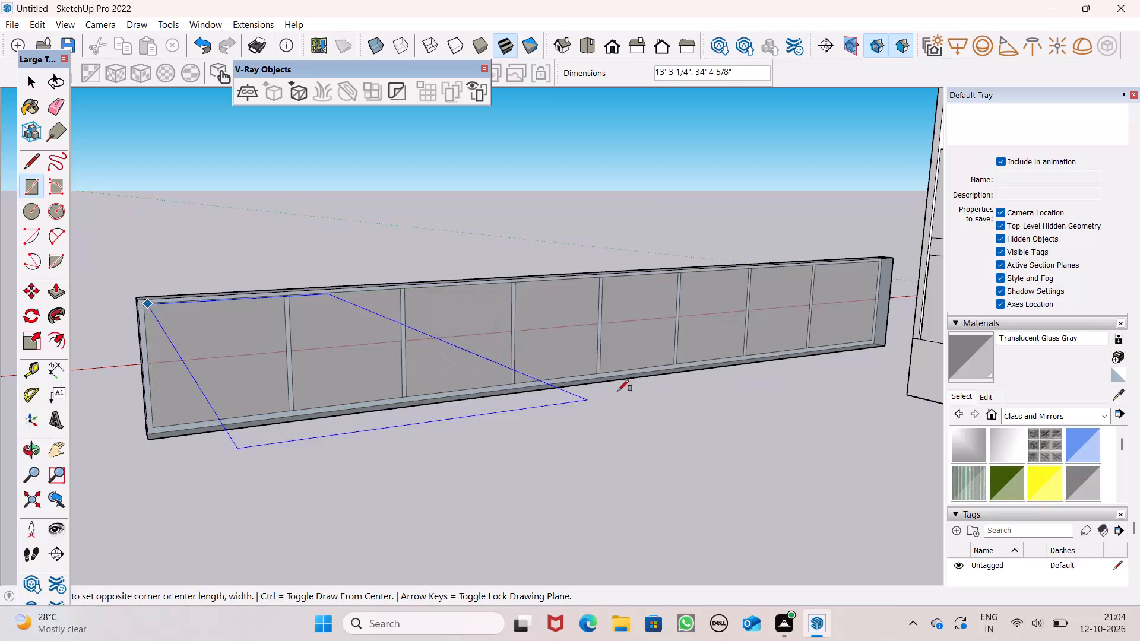
pyautogui.click(875, 340)
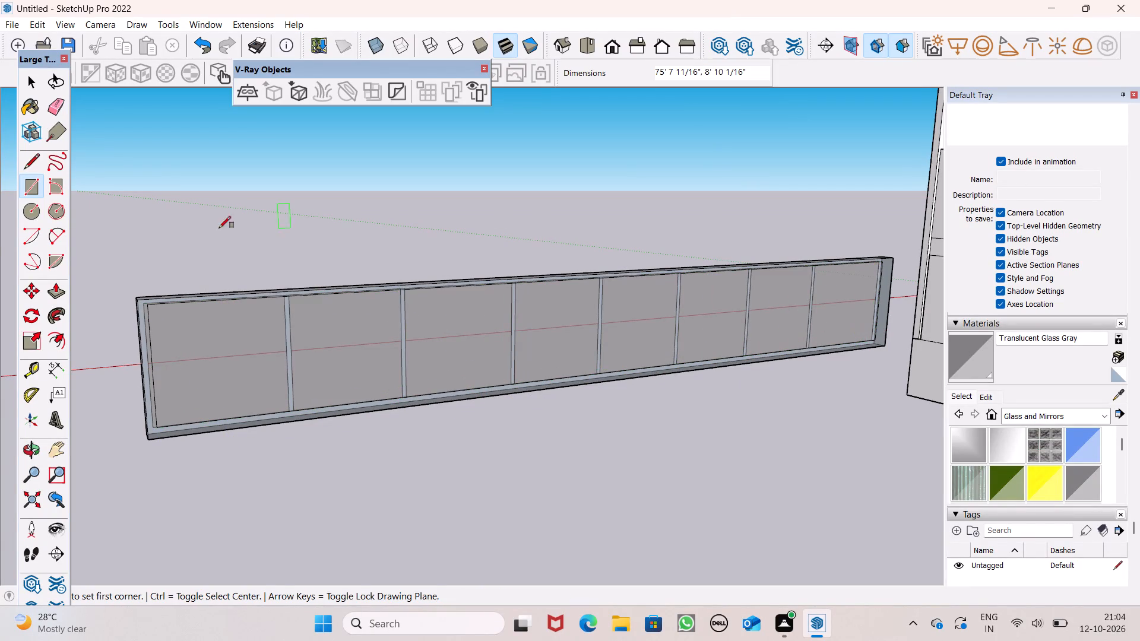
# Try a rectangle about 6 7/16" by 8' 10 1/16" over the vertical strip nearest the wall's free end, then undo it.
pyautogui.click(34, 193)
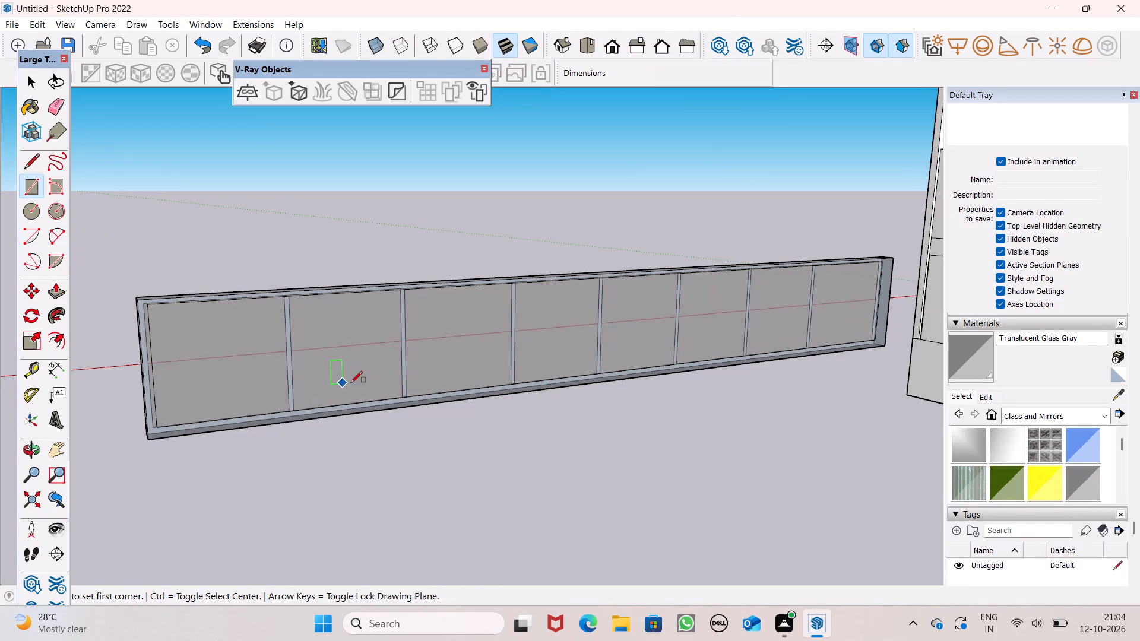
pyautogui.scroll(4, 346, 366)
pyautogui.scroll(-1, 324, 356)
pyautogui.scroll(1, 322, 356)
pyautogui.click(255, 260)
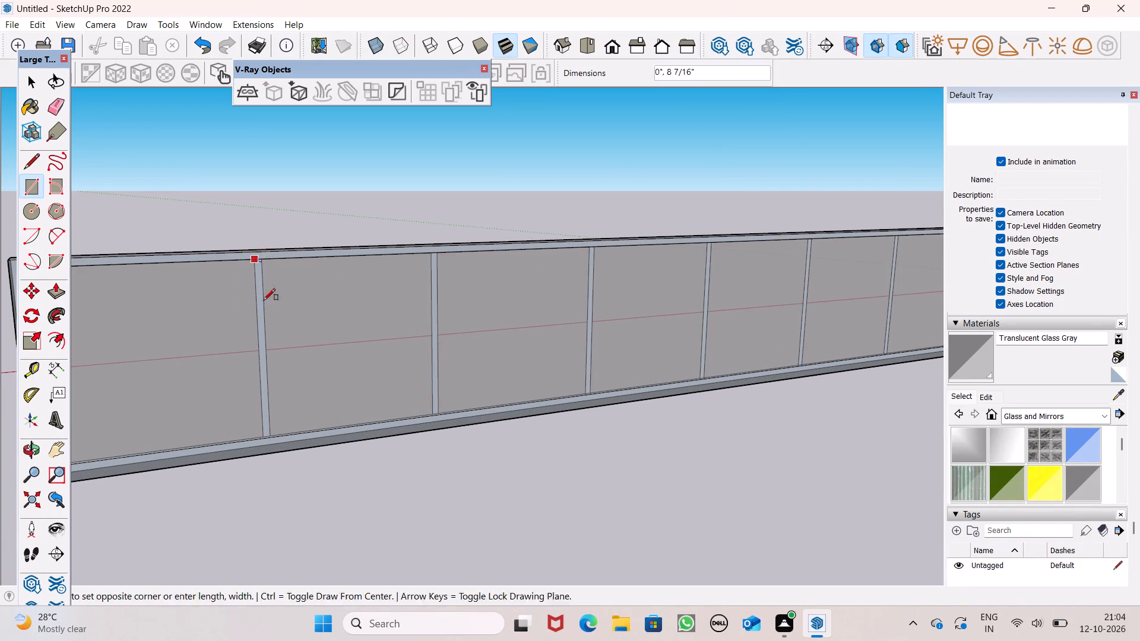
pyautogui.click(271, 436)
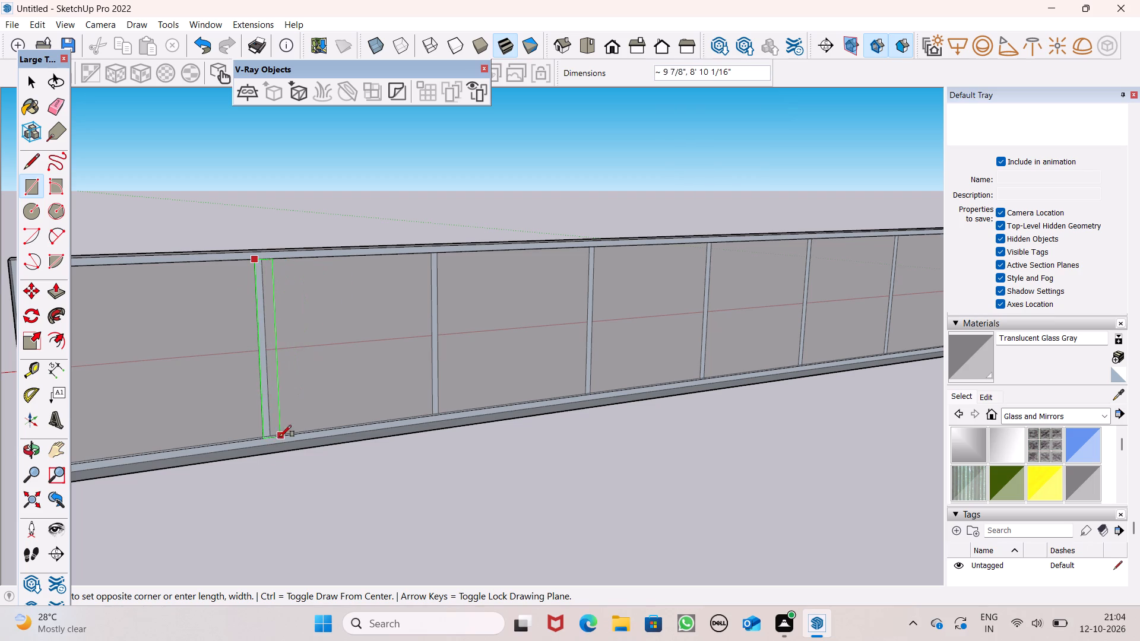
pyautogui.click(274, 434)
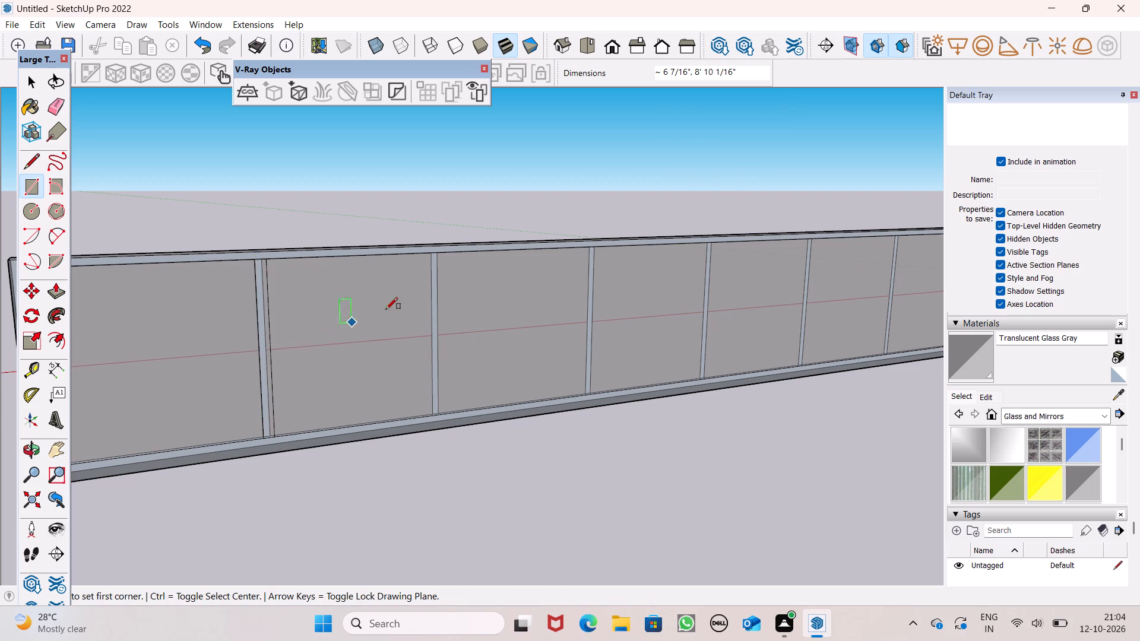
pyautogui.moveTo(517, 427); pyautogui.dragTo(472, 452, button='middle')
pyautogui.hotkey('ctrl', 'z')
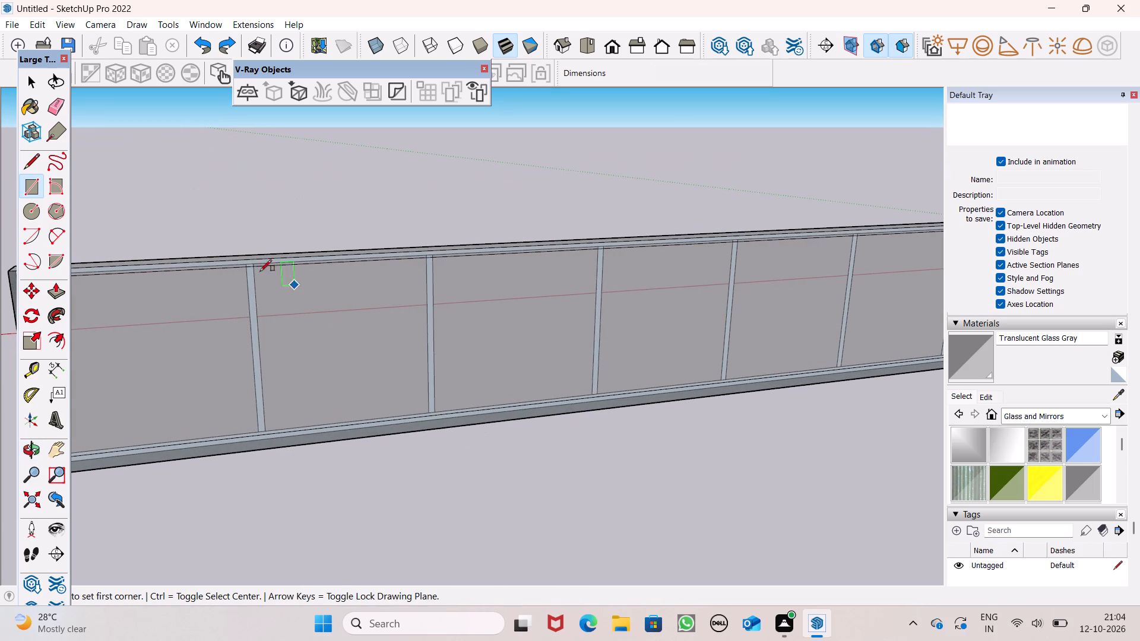
# Draw a rectangle about 4 1/4" by 8' 6 11/16" on the back face over the strip nearest the free end.
pyautogui.scroll(4, 239, 268)
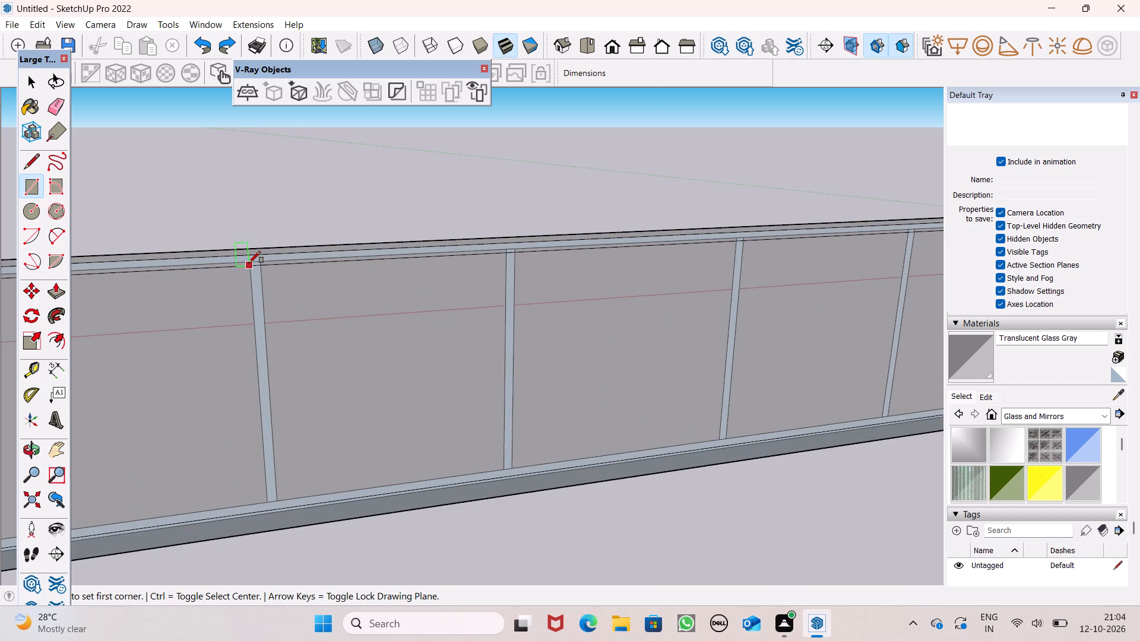
pyautogui.click(249, 263)
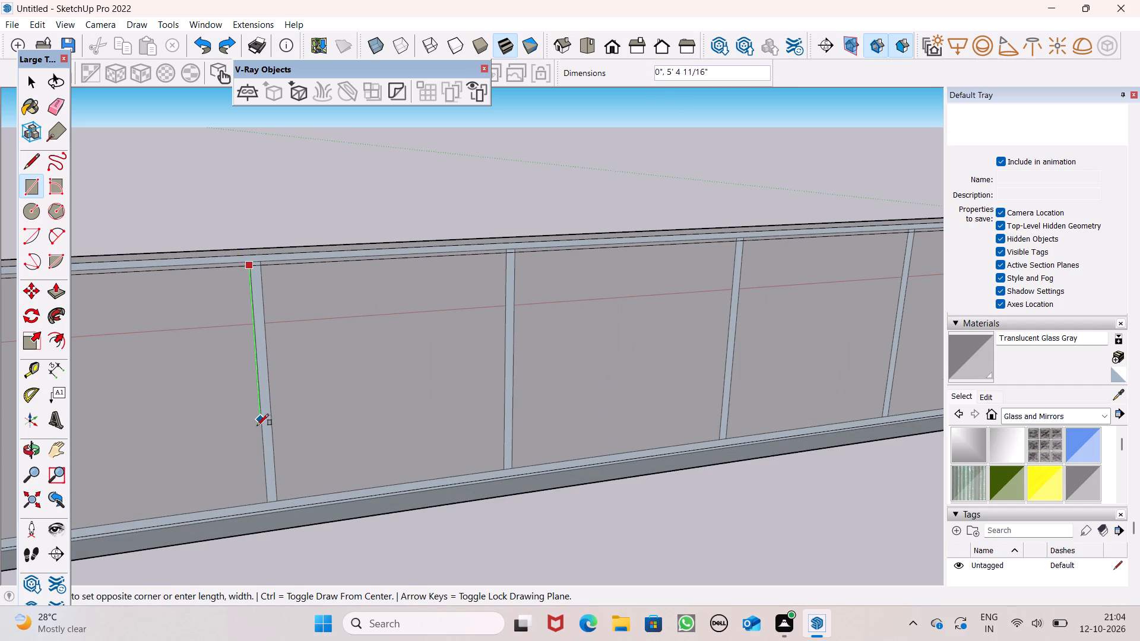
pyautogui.scroll(1, 277, 502)
pyautogui.click(277, 502)
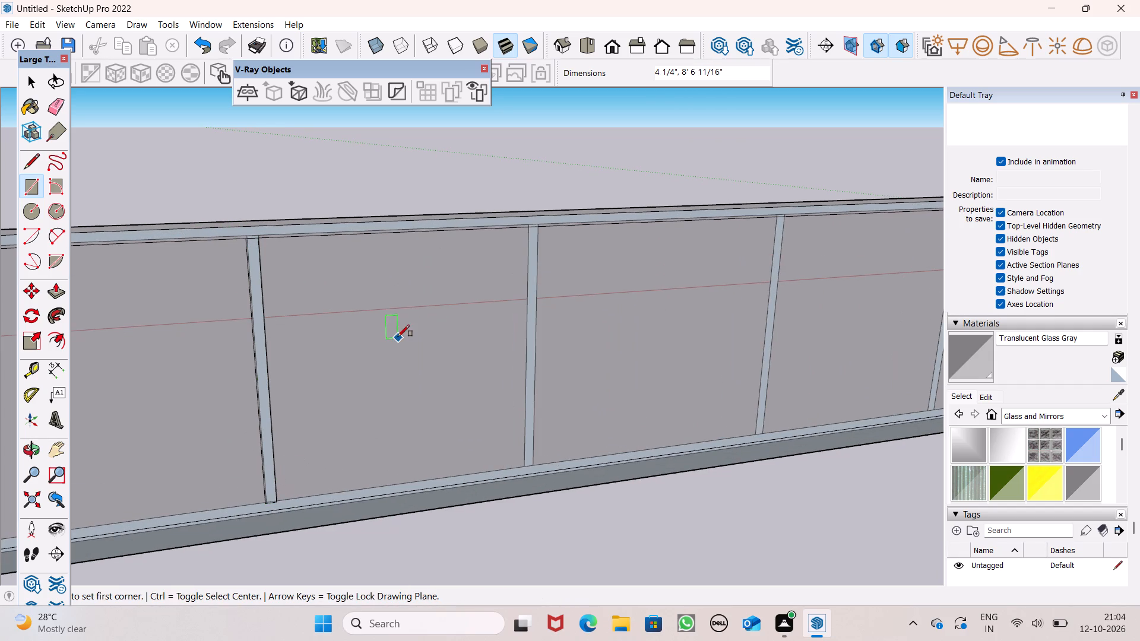
# Draw a rectangle about 3 7/8" by 8' 4 7/16" on the back face over the second strip from the wall's free end.
pyautogui.scroll(7, 547, 226)
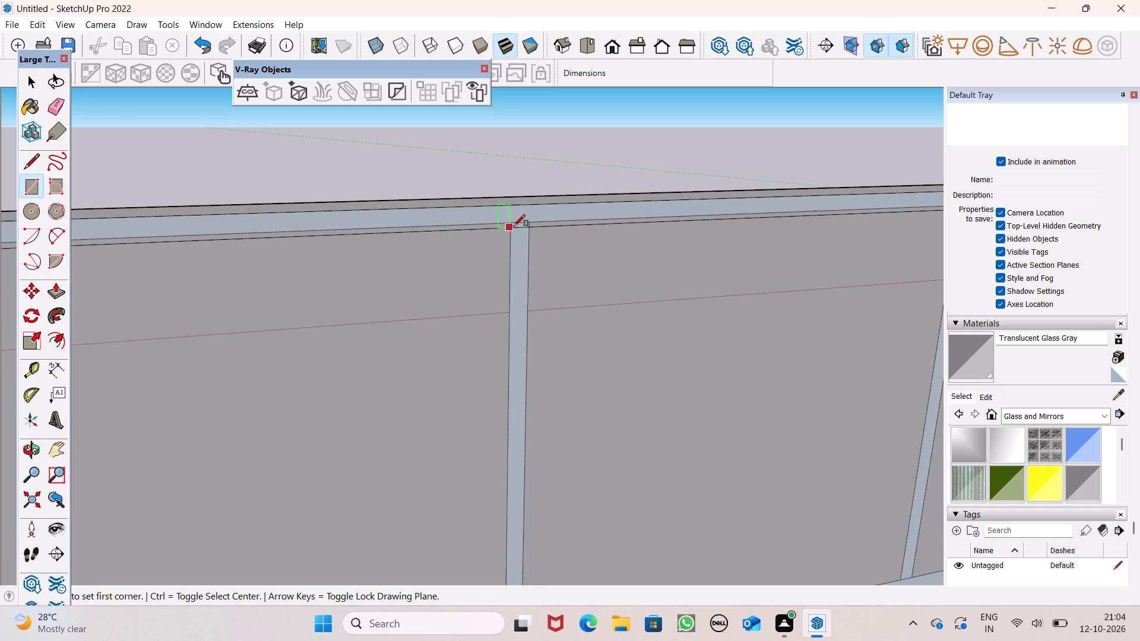
pyautogui.click(513, 229)
pyautogui.scroll(-6, 528, 396)
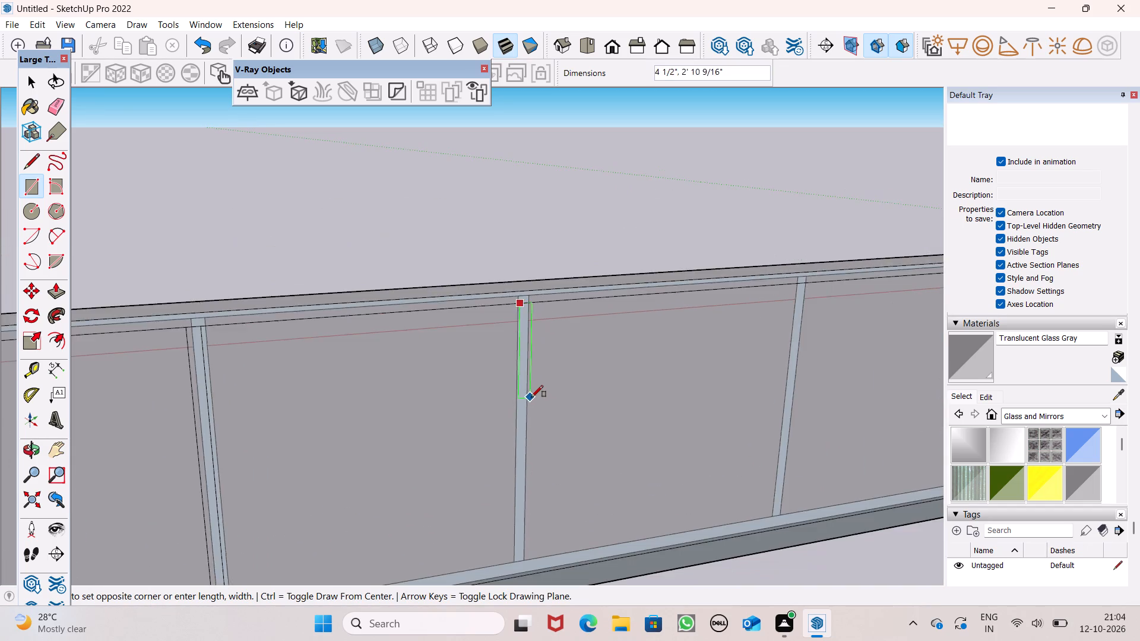
pyautogui.scroll(-3, 531, 397)
pyautogui.scroll(5, 534, 509)
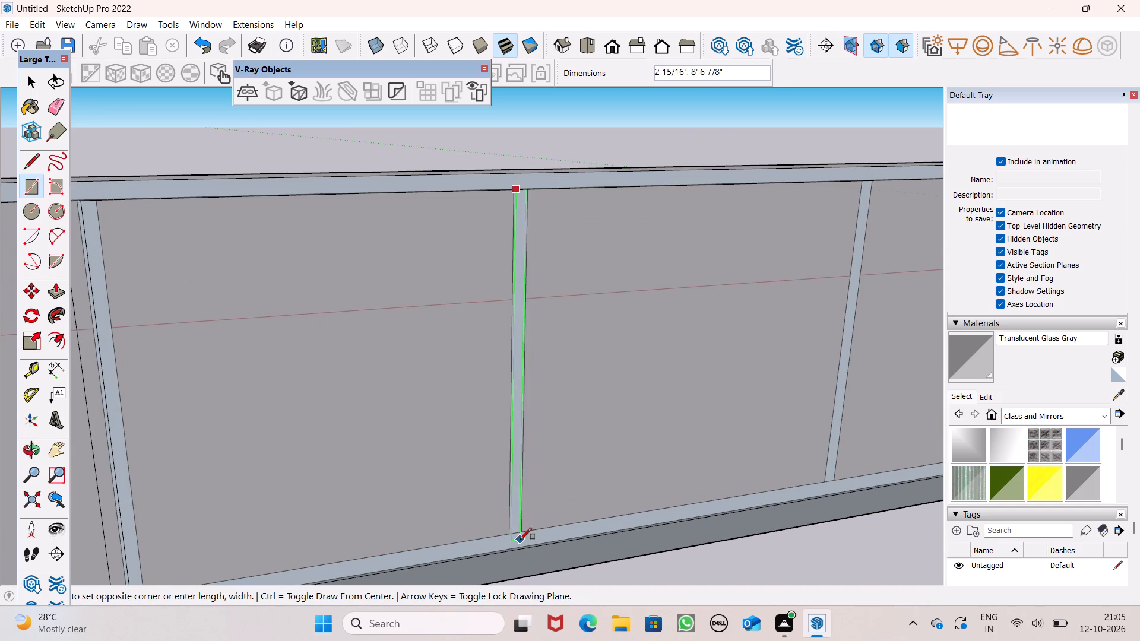
pyautogui.click(523, 532)
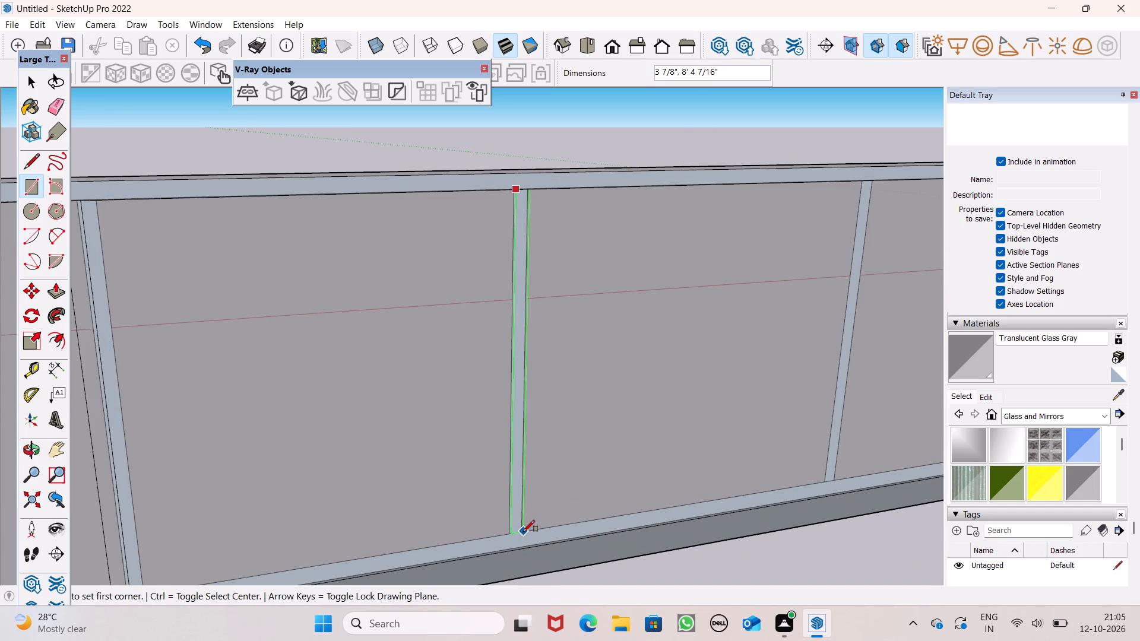
# Draw a rectangle about 3 7/16" by 8' 5 1/16" on the back face over the third strip from the free end.
pyautogui.scroll(-5, 294, 502)
pyautogui.scroll(6, 646, 315)
pyautogui.scroll(-6, 606, 418)
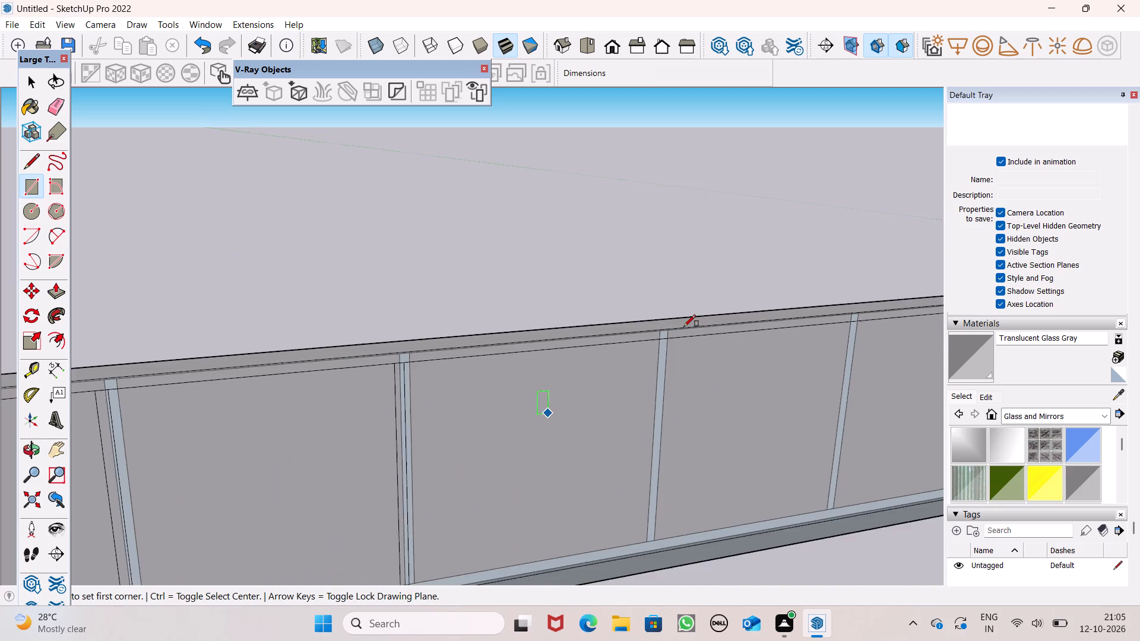
pyautogui.scroll(7, 748, 322)
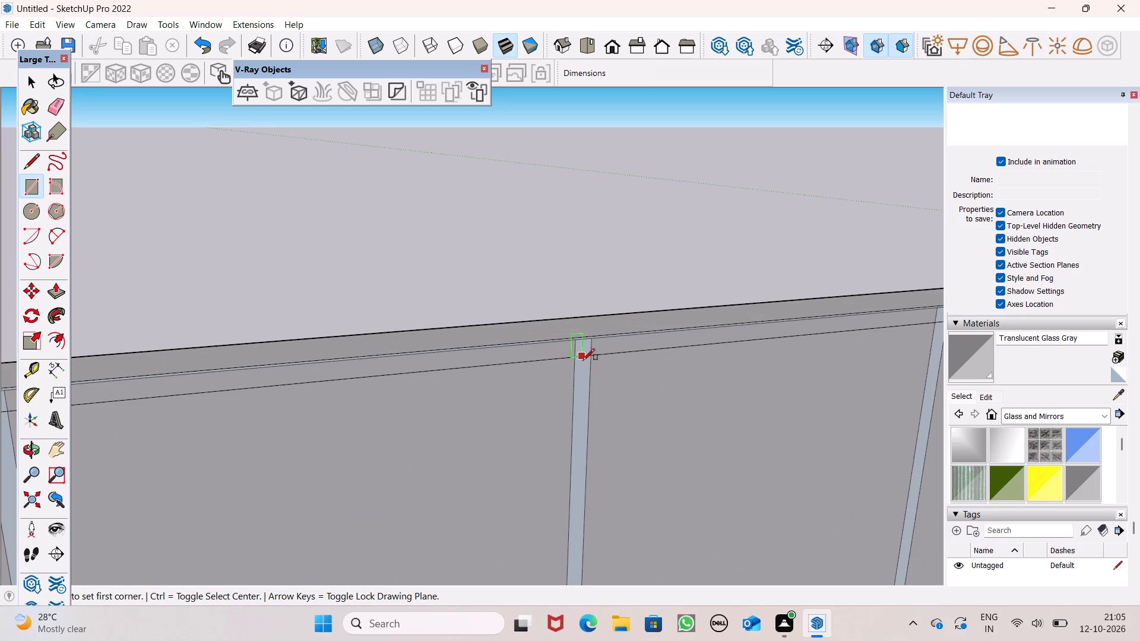
pyautogui.click(578, 357)
pyautogui.scroll(-6, 587, 389)
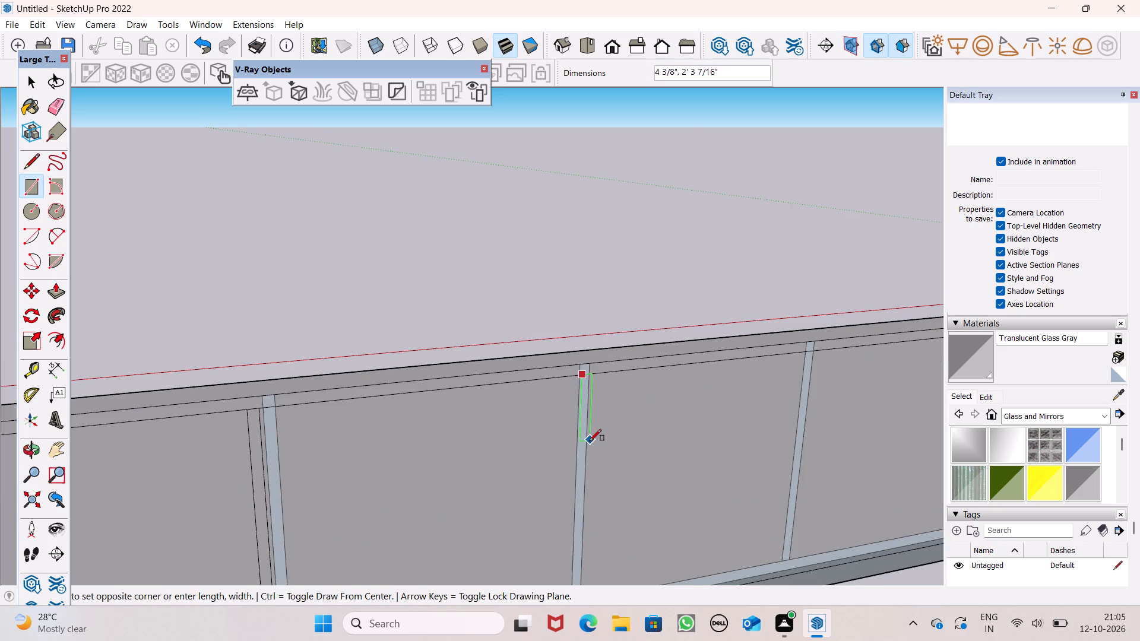
pyautogui.scroll(-6, 590, 434)
pyautogui.scroll(8, 589, 557)
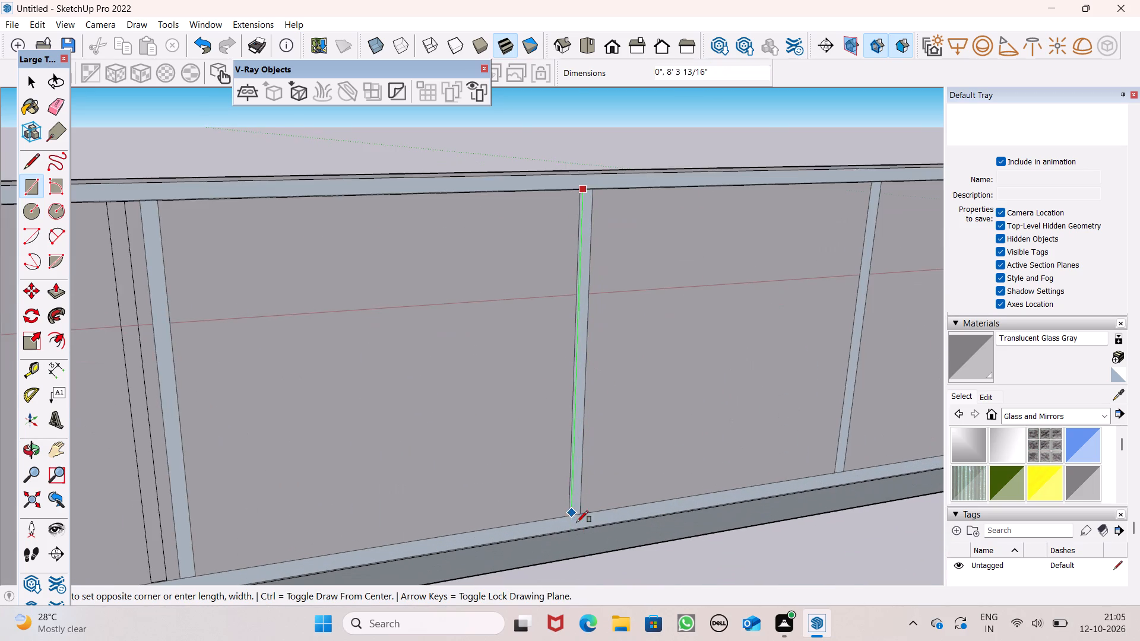
pyautogui.scroll(7, 578, 528)
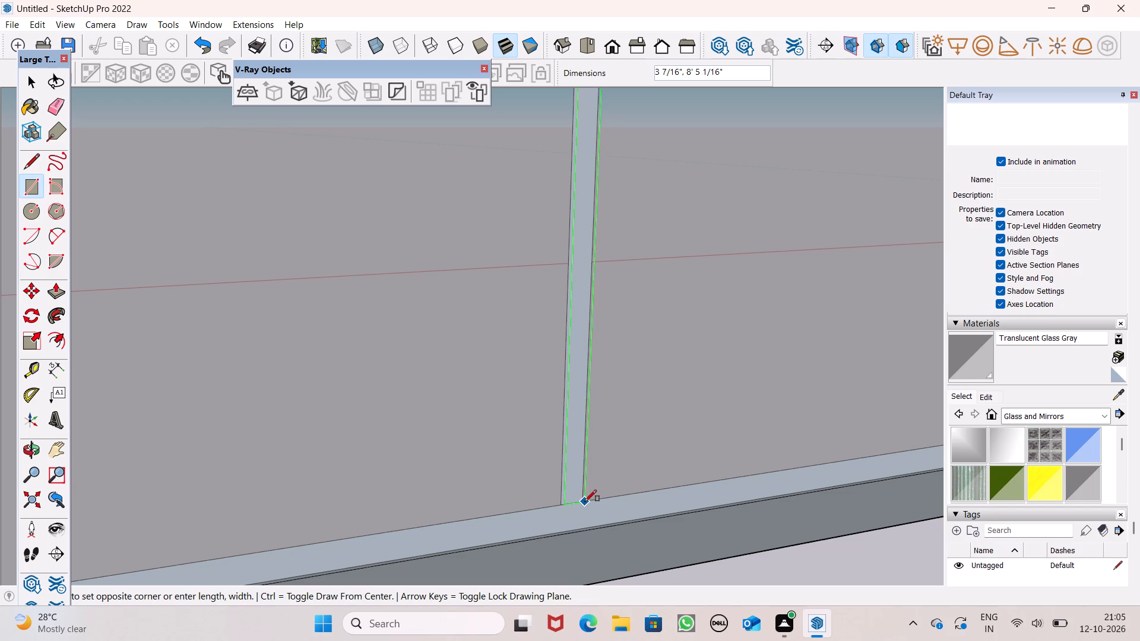
pyautogui.click(581, 502)
# Draw a rectangle about 3 9/16" by 8' 2 15/16" on the back face over the fourth strip from the free end.
pyautogui.scroll(-7, 408, 502)
pyautogui.scroll(-3, 463, 514)
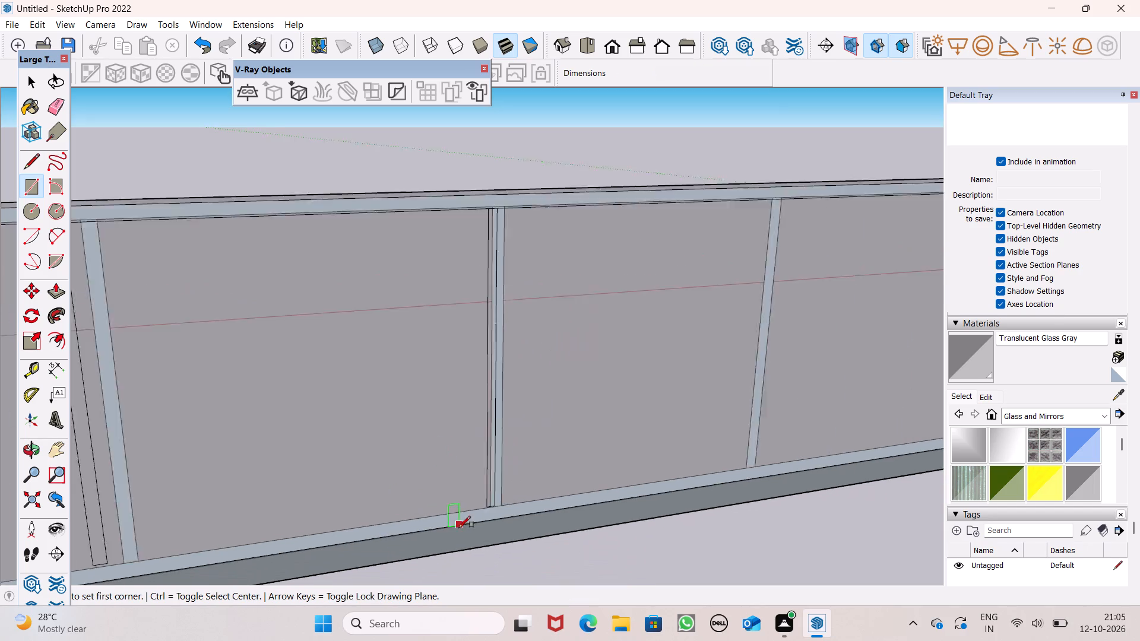
pyautogui.scroll(-3, 459, 528)
pyautogui.scroll(8, 687, 325)
pyautogui.scroll(5, 669, 229)
pyautogui.scroll(-4, 696, 330)
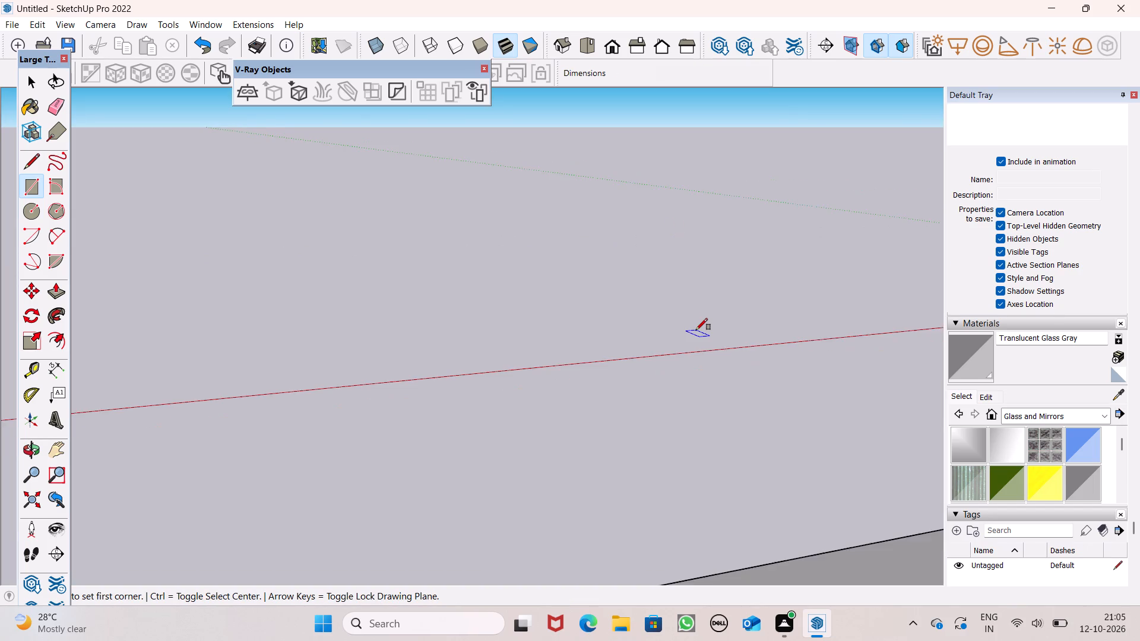
pyautogui.scroll(-7, 696, 330)
pyautogui.scroll(6, 755, 420)
pyautogui.scroll(1, 689, 359)
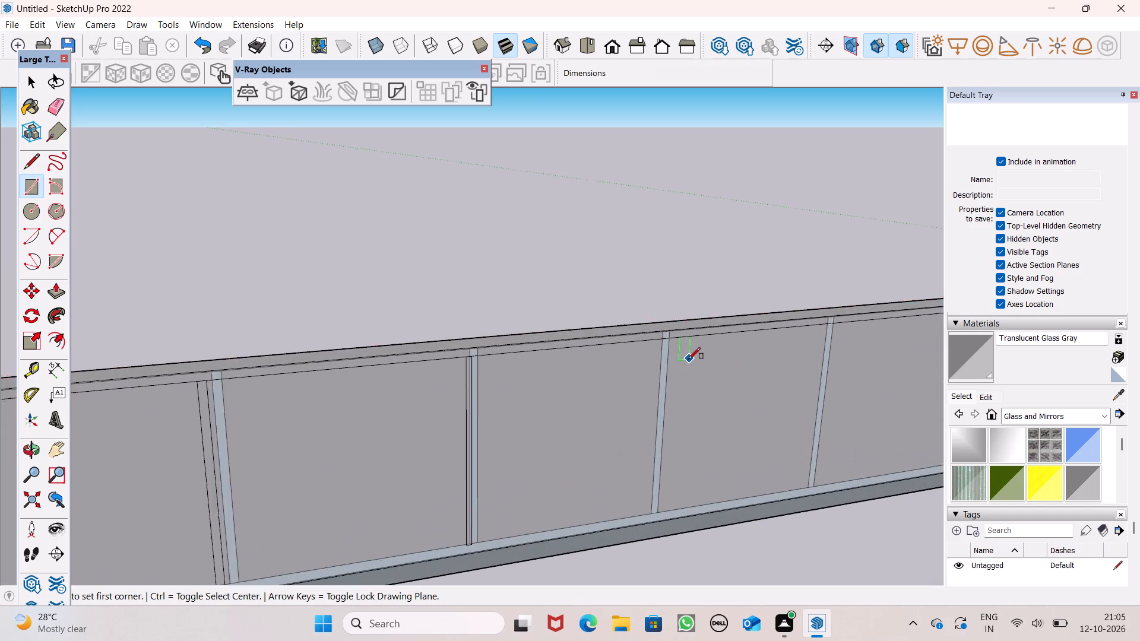
pyautogui.scroll(7, 689, 359)
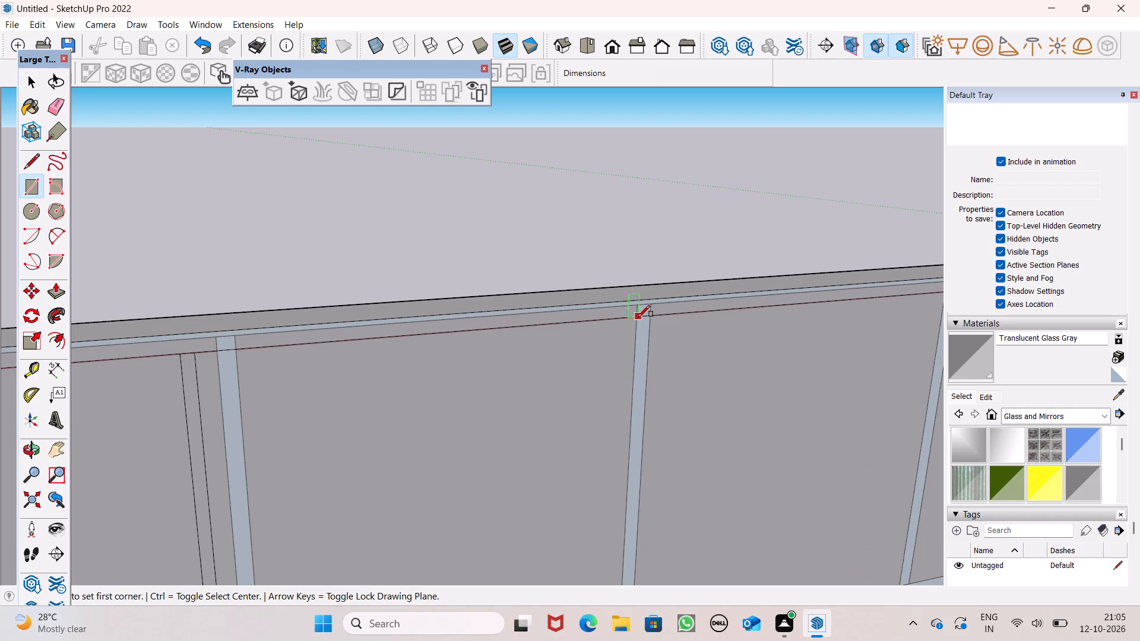
pyautogui.click(638, 317)
pyautogui.scroll(-6, 653, 383)
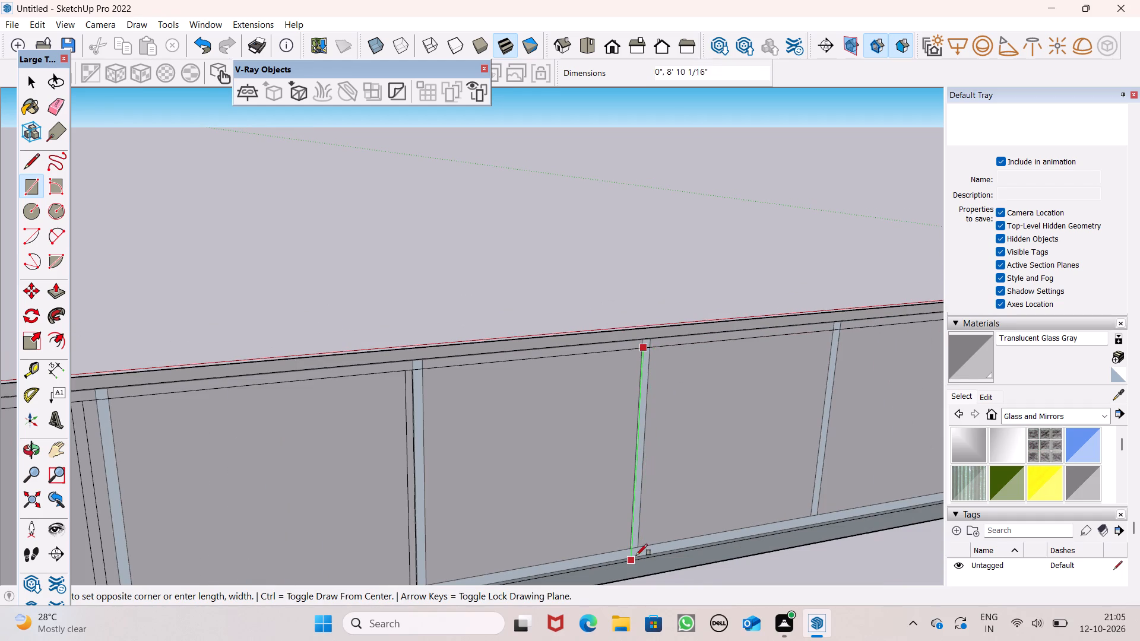
pyautogui.scroll(2, 632, 543)
pyautogui.scroll(-1, 631, 543)
pyautogui.scroll(3, 631, 543)
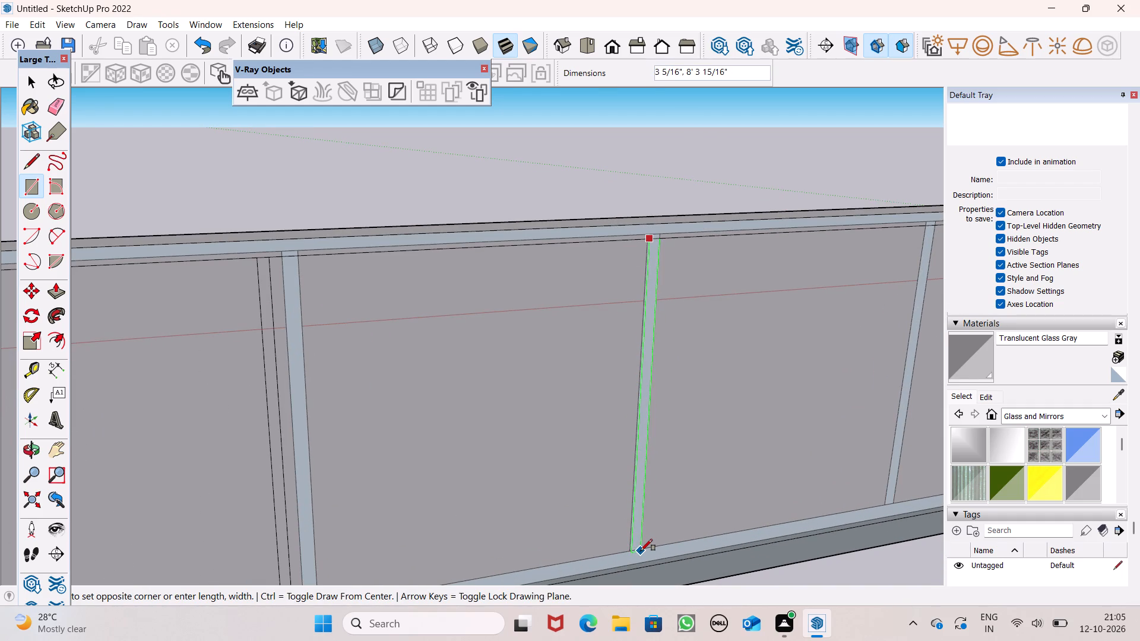
pyautogui.scroll(5, 639, 547)
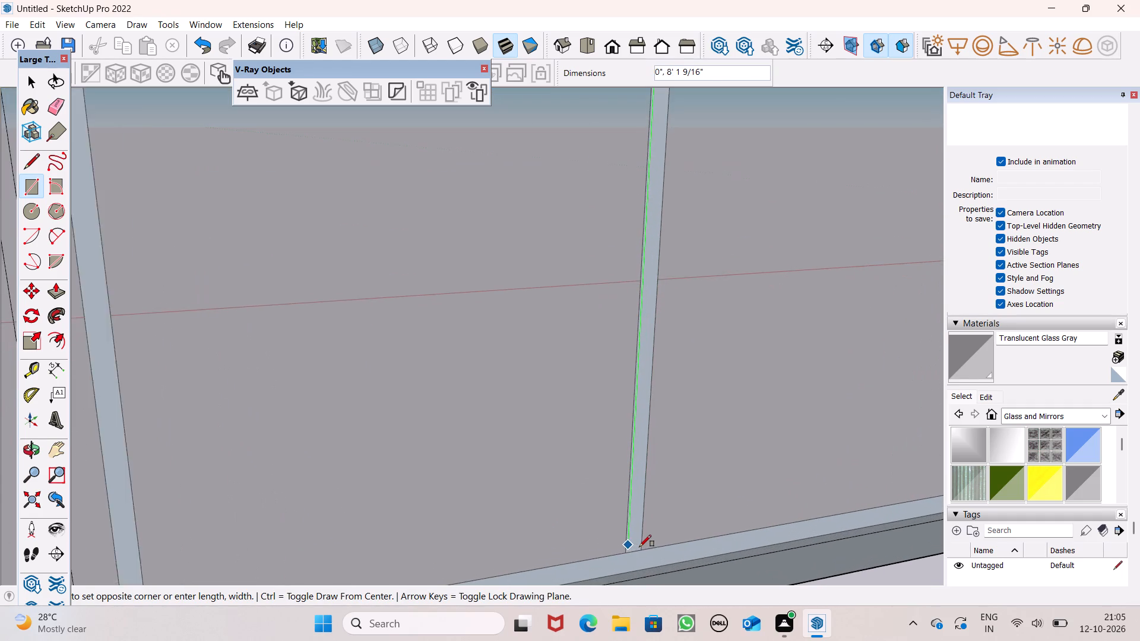
pyautogui.scroll(1, 639, 547)
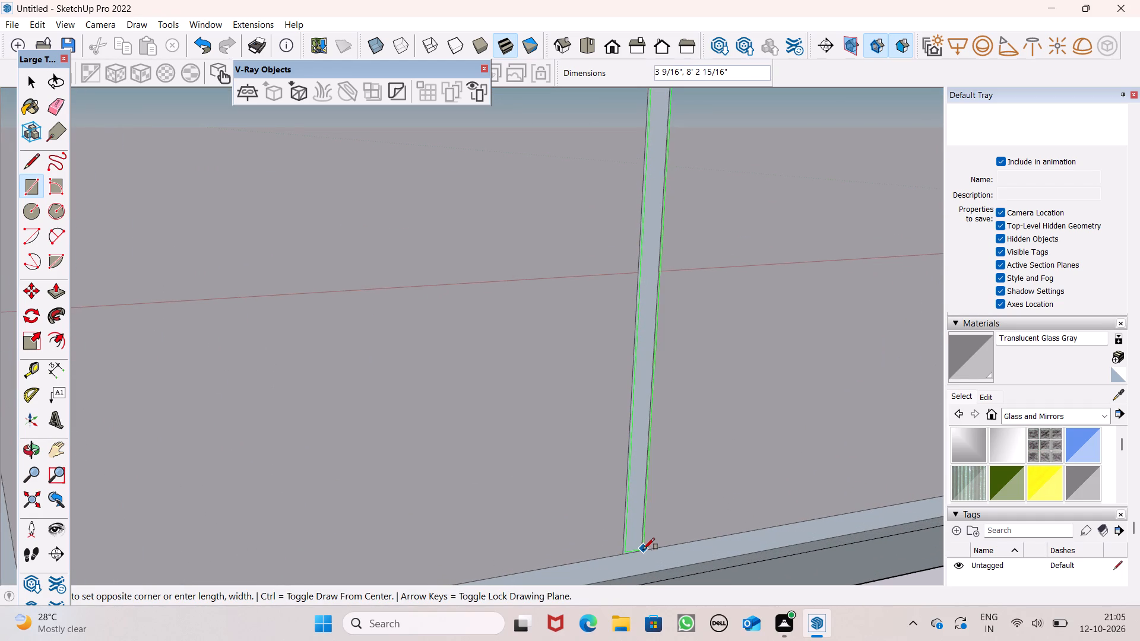
pyautogui.click(643, 550)
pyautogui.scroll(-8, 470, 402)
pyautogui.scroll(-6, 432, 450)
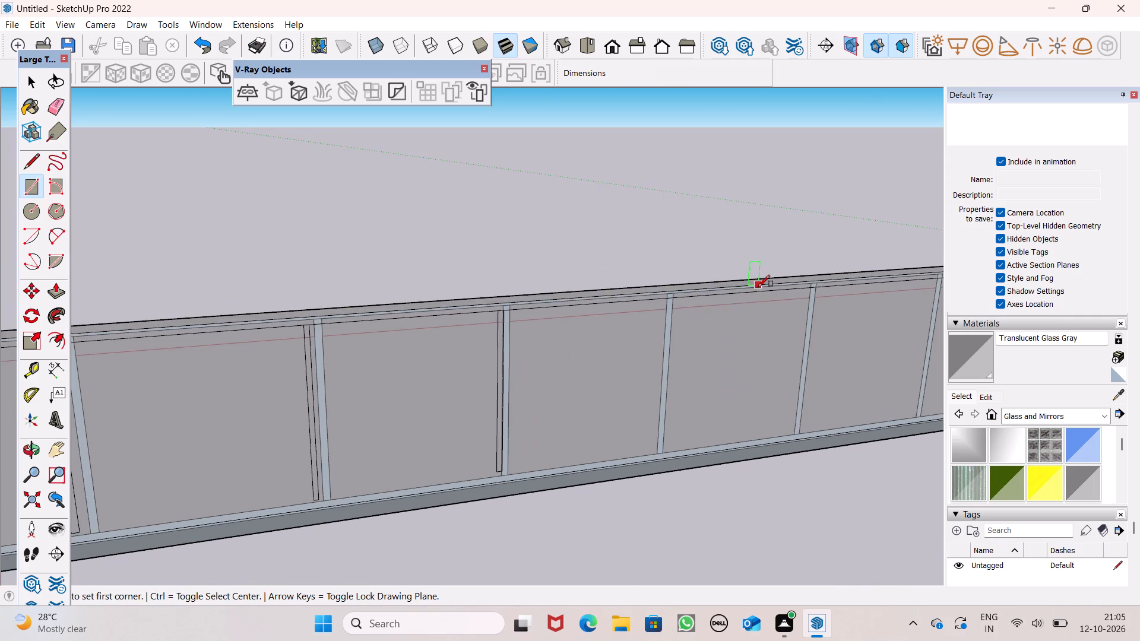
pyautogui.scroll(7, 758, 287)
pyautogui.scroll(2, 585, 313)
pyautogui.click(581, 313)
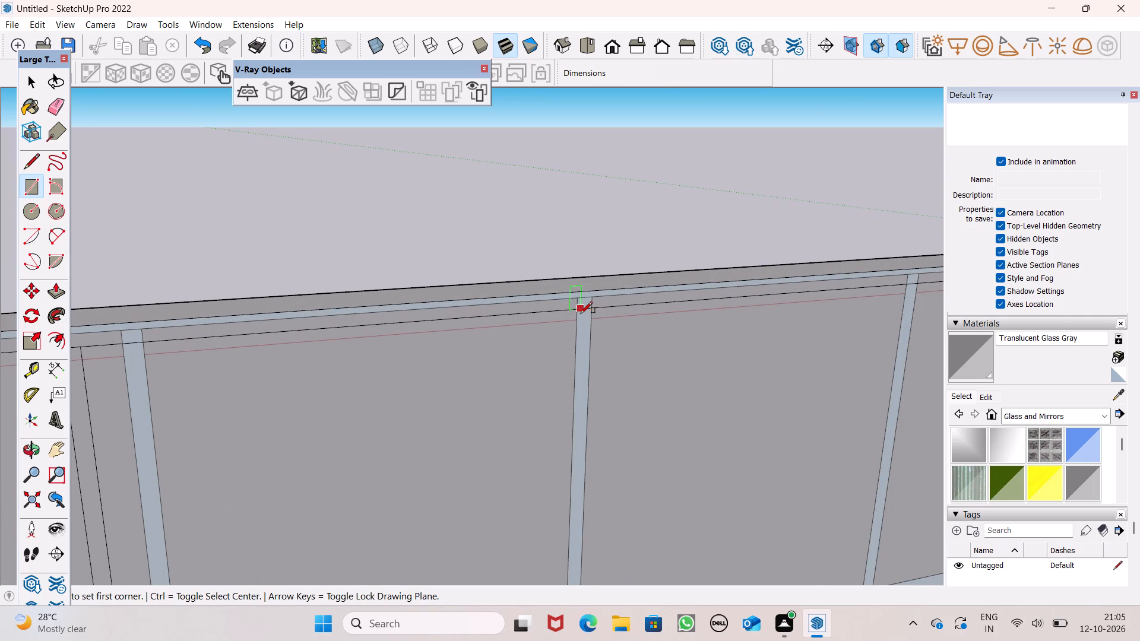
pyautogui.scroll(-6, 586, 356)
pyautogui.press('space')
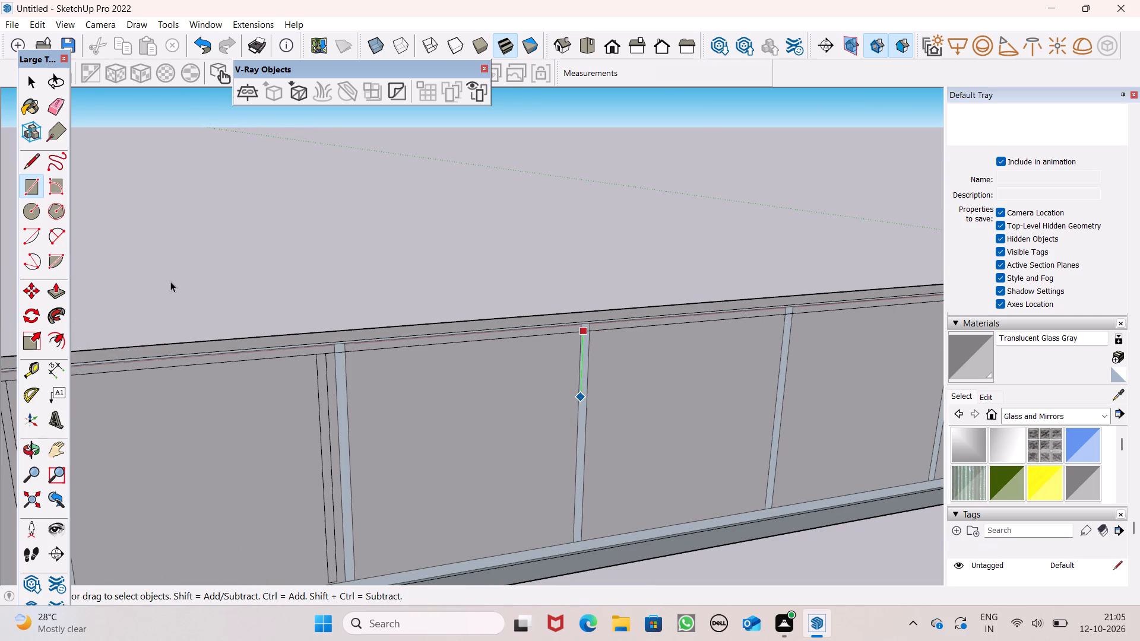
# Draw a rectangle about 4 1/8" by 8' 3 3/16" on the back face over the fifth strip from the free end.
pyautogui.click(25, 182)
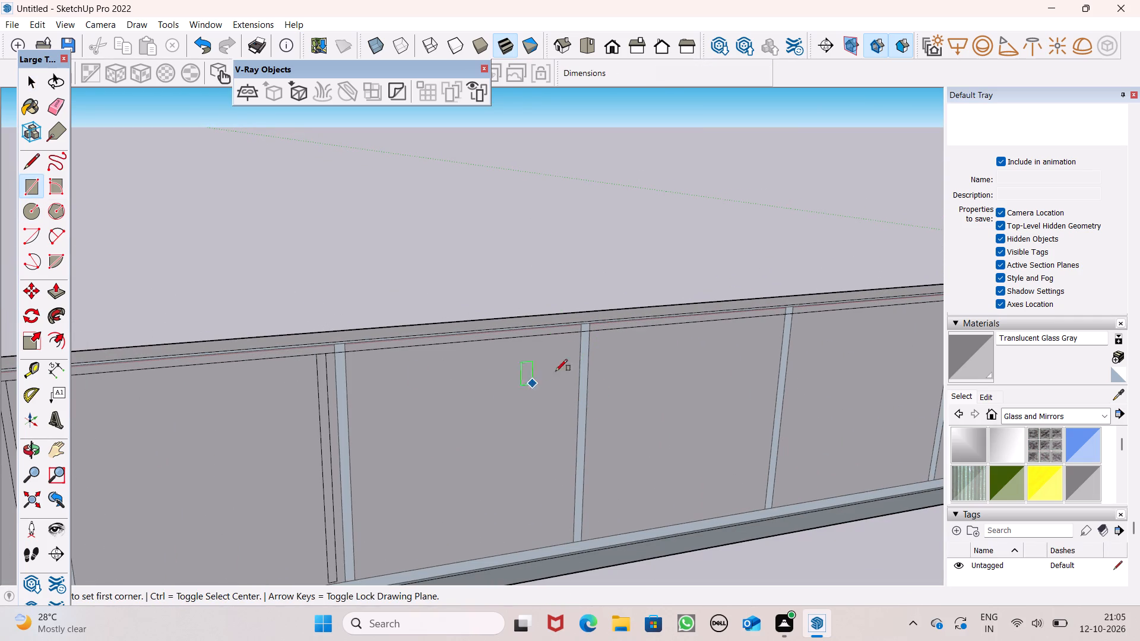
pyautogui.scroll(7, 568, 313)
pyautogui.scroll(4, 594, 359)
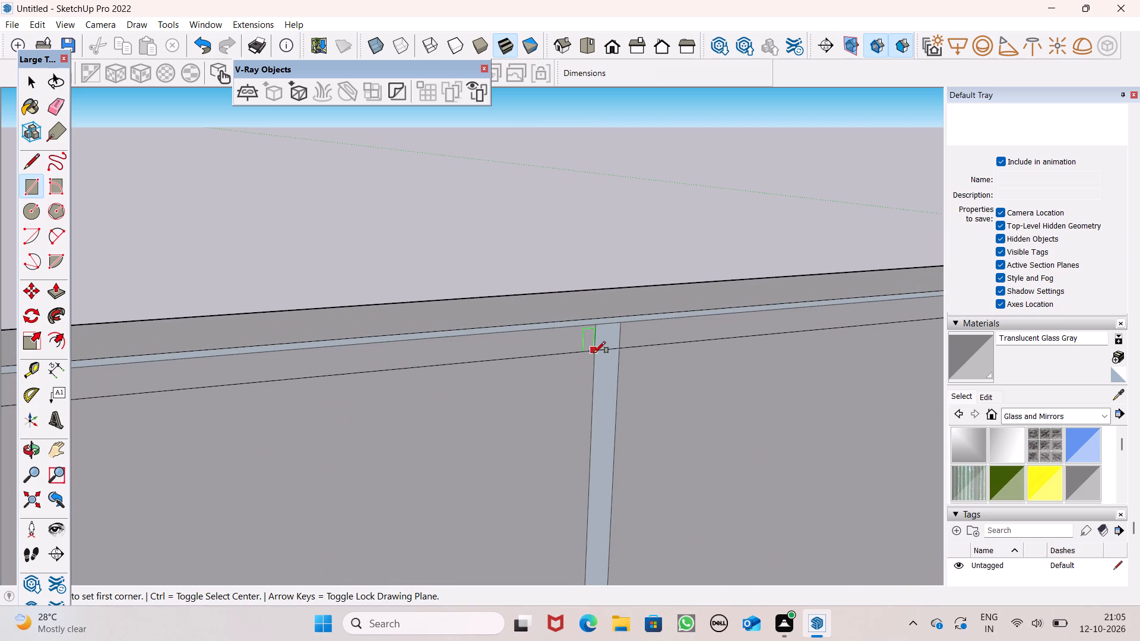
pyautogui.click(594, 353)
pyautogui.scroll(-4, 628, 354)
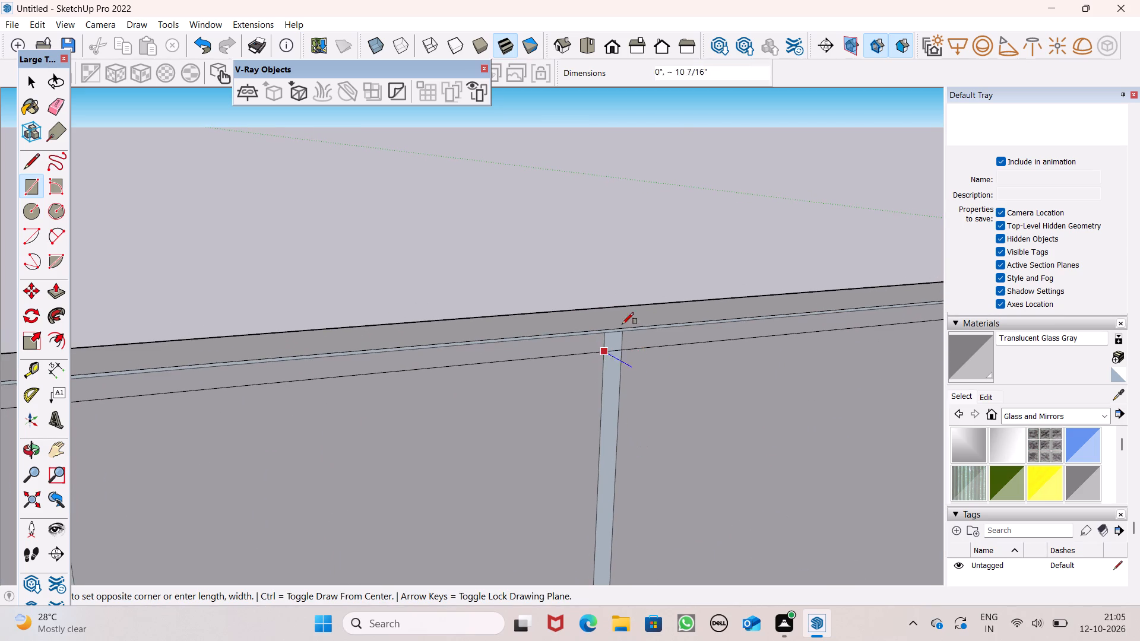
pyautogui.scroll(-8, 622, 304)
pyautogui.scroll(7, 617, 494)
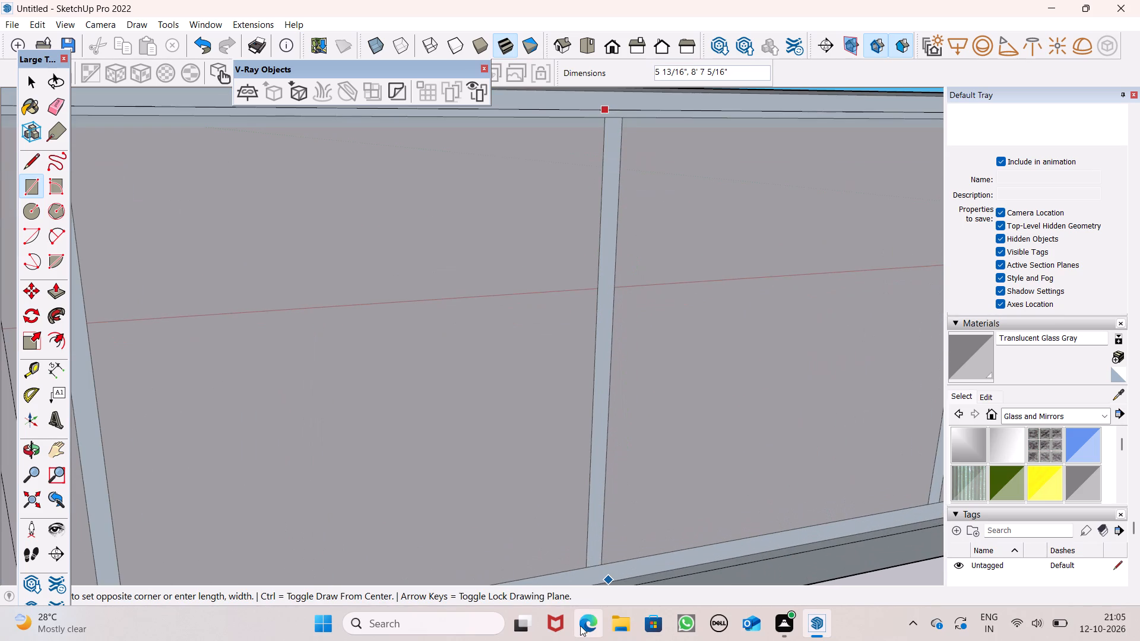
pyautogui.click(602, 565)
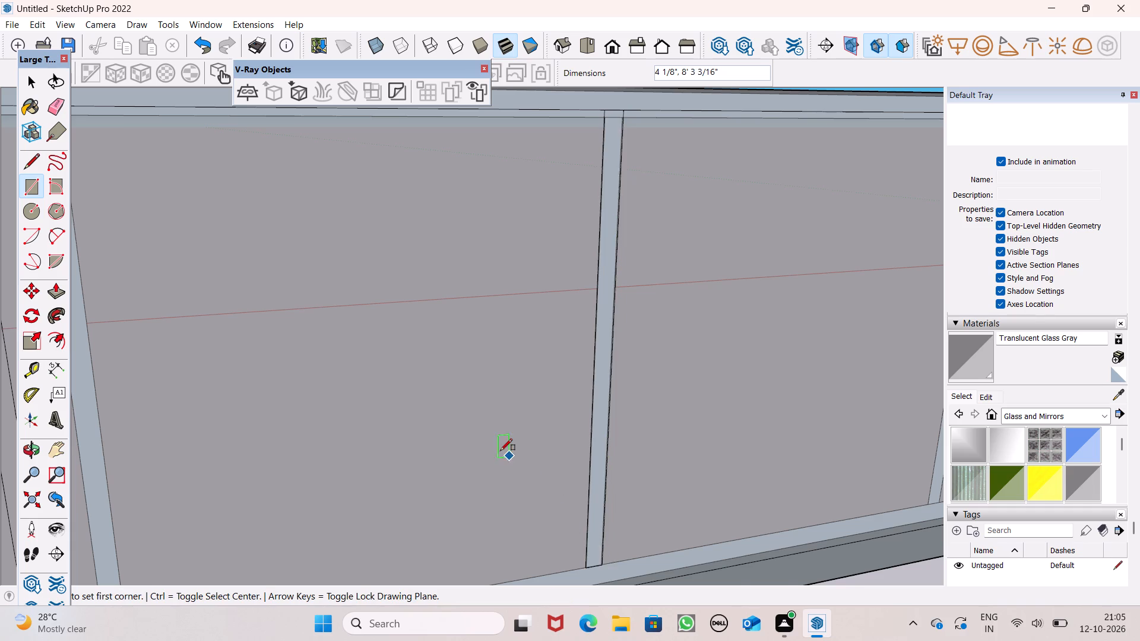
# Draw a rectangle about 3 11/16" by 8' 5 3/8" on the back face over the sixth strip from the free end.
pyautogui.scroll(-7, 501, 450)
pyautogui.scroll(-6, 515, 398)
pyautogui.scroll(7, 767, 334)
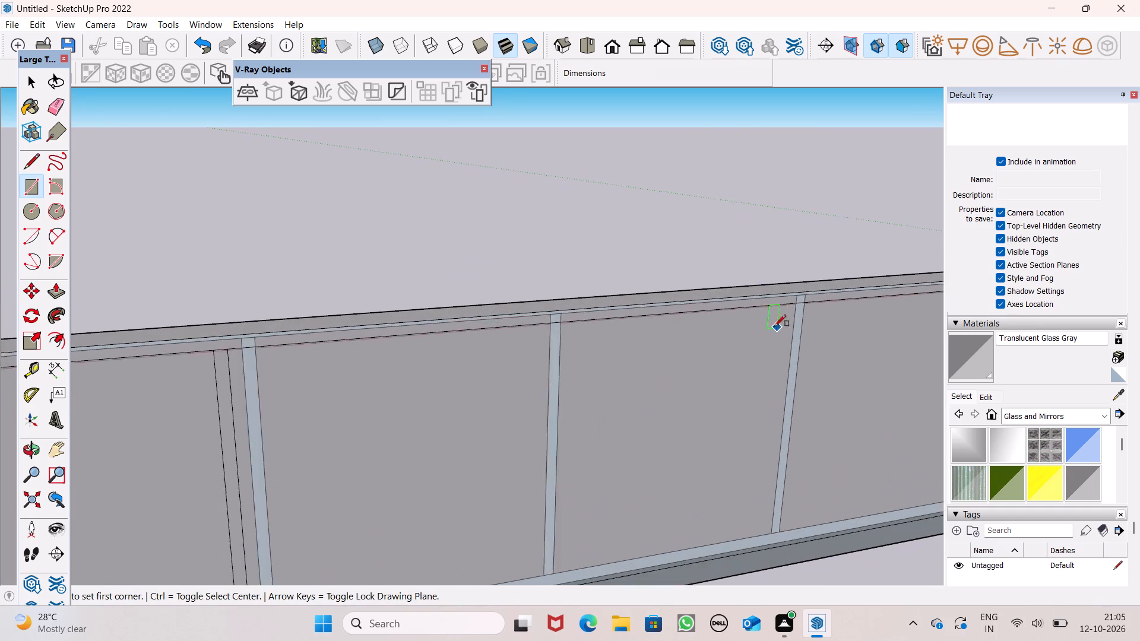
pyautogui.scroll(1, 774, 326)
pyautogui.click(527, 324)
pyautogui.scroll(-2, 549, 384)
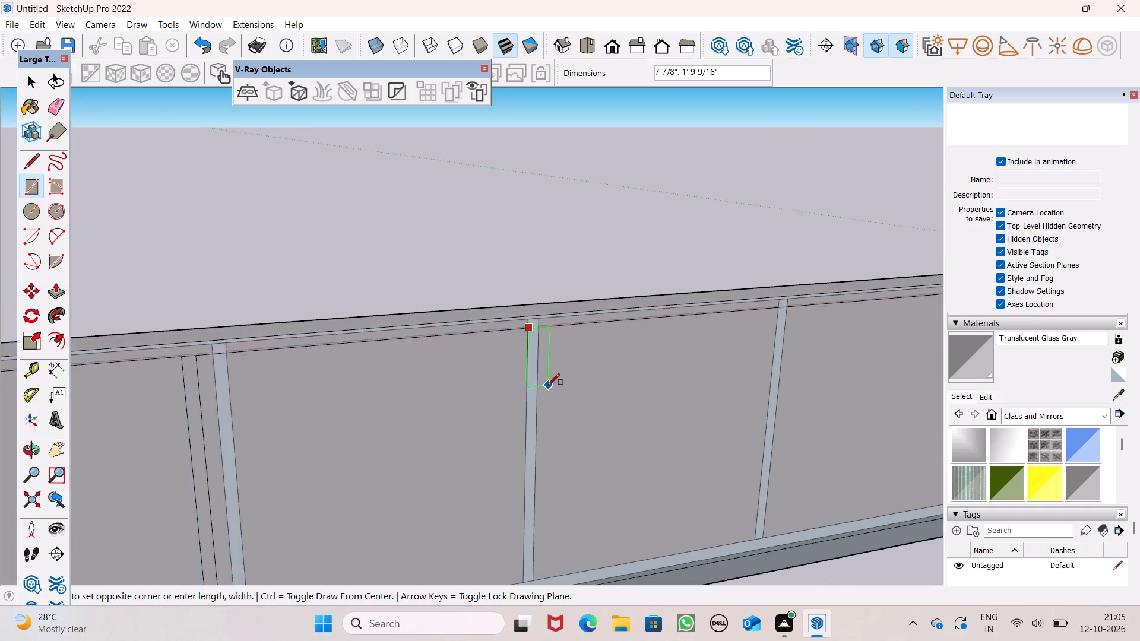
pyautogui.scroll(-5, 548, 385)
pyautogui.scroll(7, 536, 515)
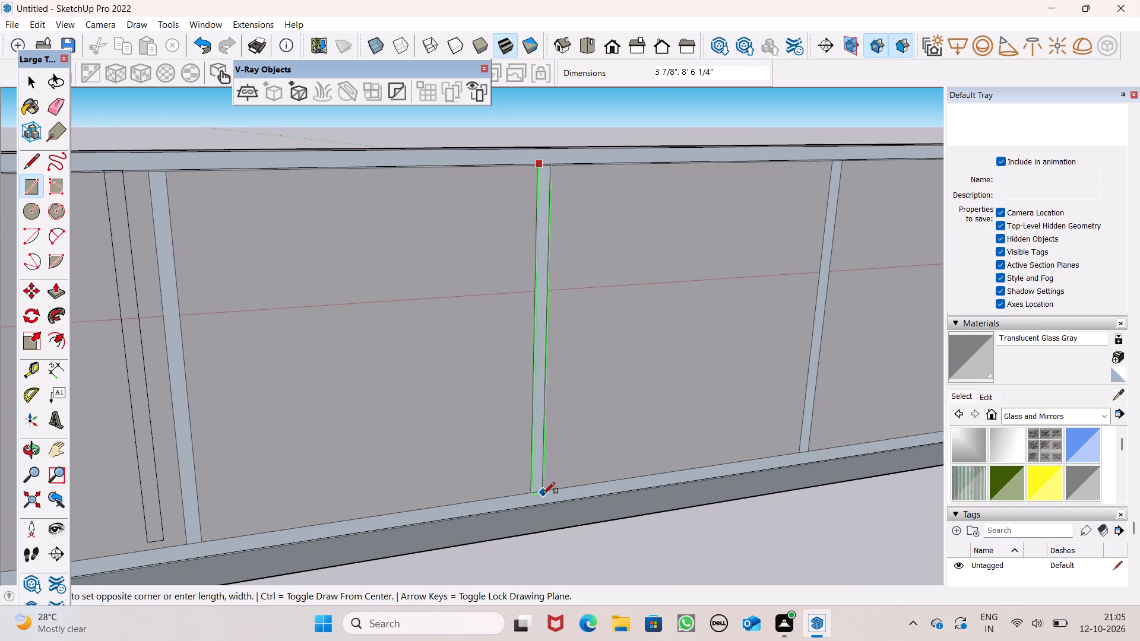
pyautogui.click(543, 491)
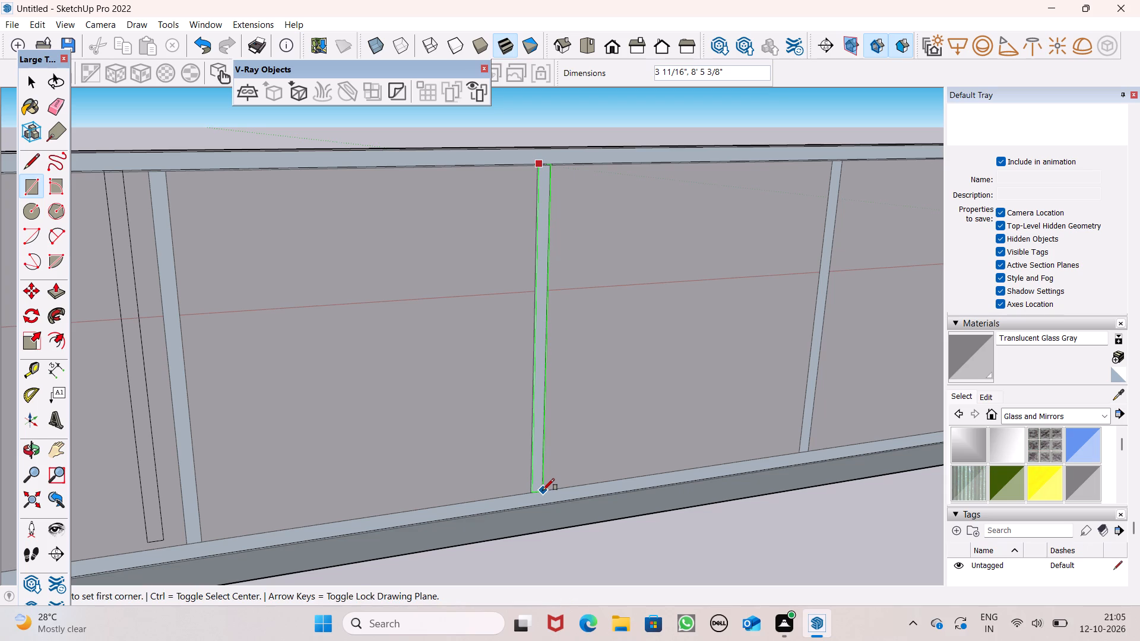
# Draw a matching rectangle on the back face over the last vertical strip, nearest the wall's building end.
pyautogui.scroll(-7, 418, 505)
pyautogui.scroll(7, 696, 338)
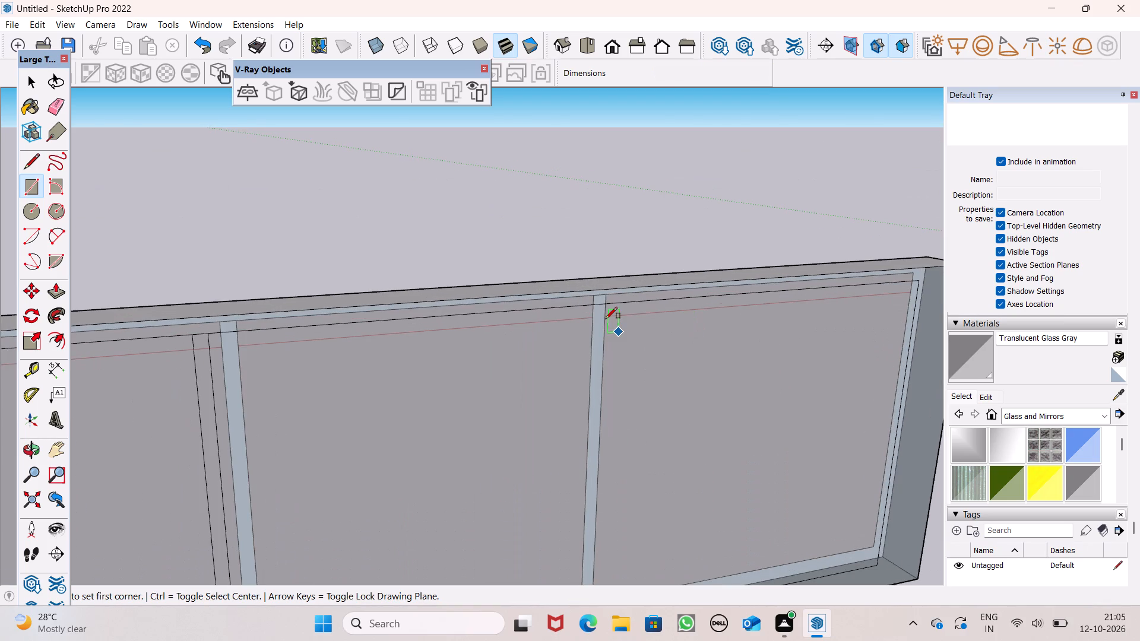
pyautogui.click(595, 307)
pyautogui.scroll(-6, 603, 416)
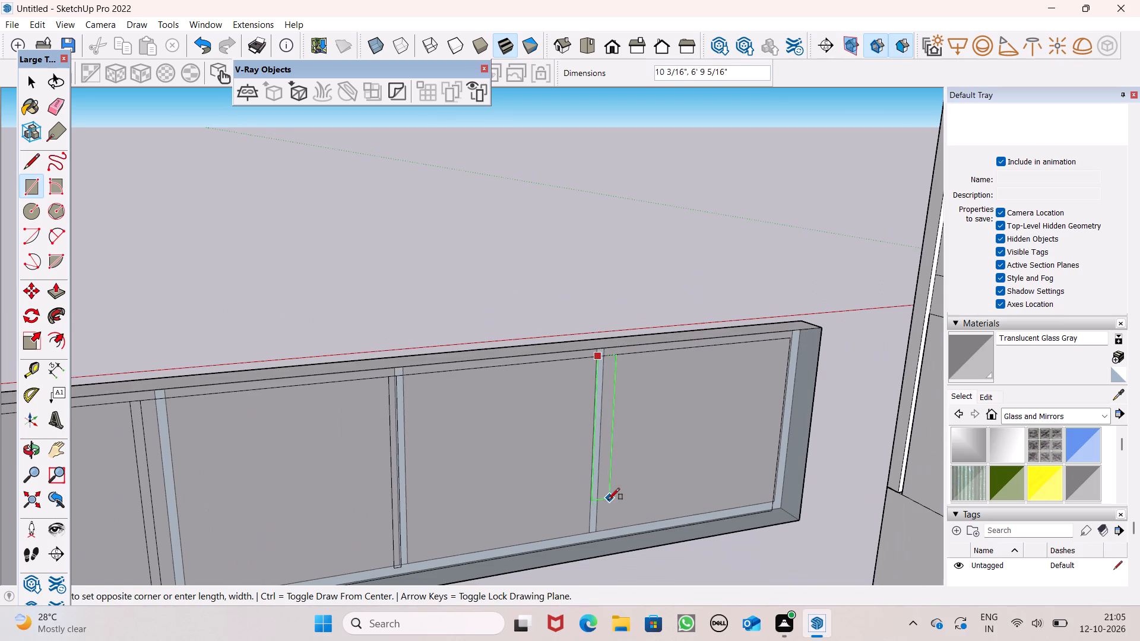
pyautogui.scroll(14, 582, 546)
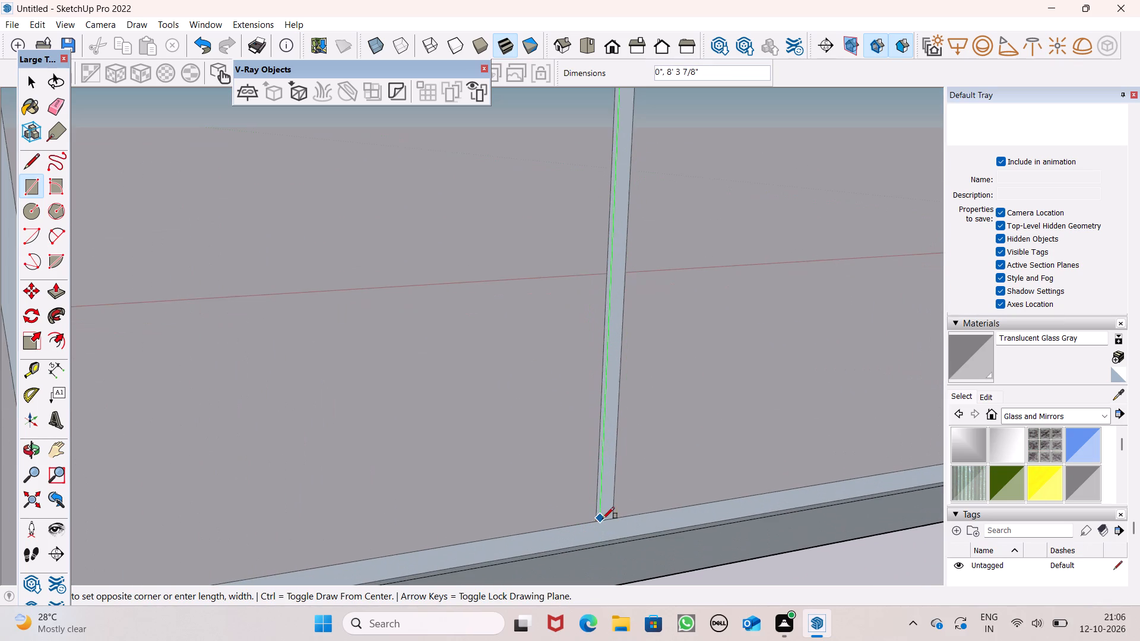
pyautogui.click(617, 518)
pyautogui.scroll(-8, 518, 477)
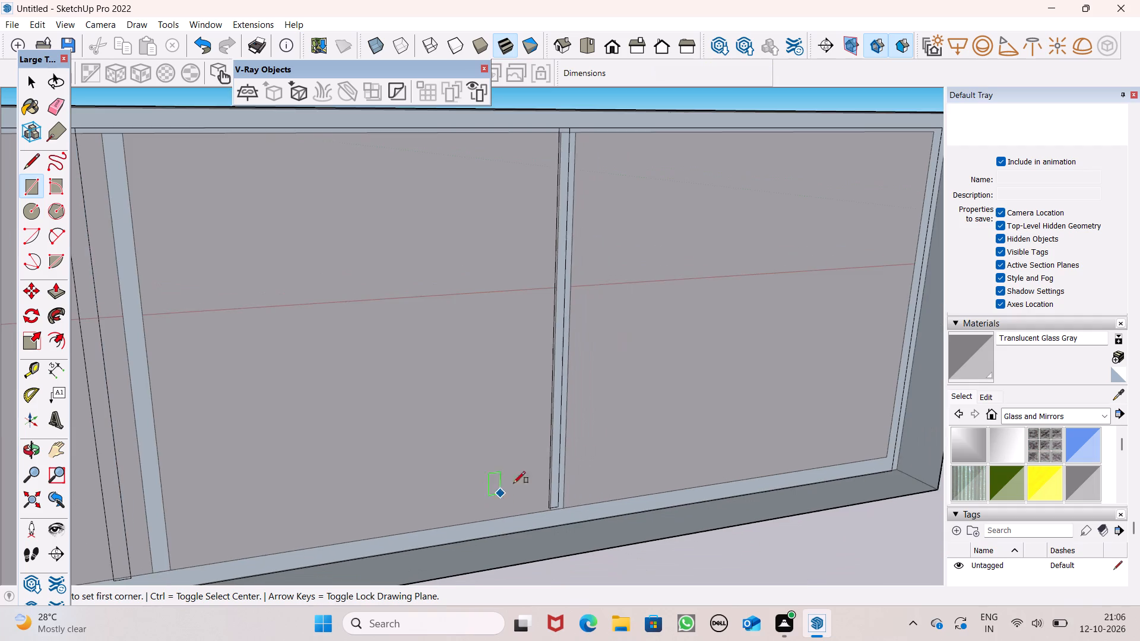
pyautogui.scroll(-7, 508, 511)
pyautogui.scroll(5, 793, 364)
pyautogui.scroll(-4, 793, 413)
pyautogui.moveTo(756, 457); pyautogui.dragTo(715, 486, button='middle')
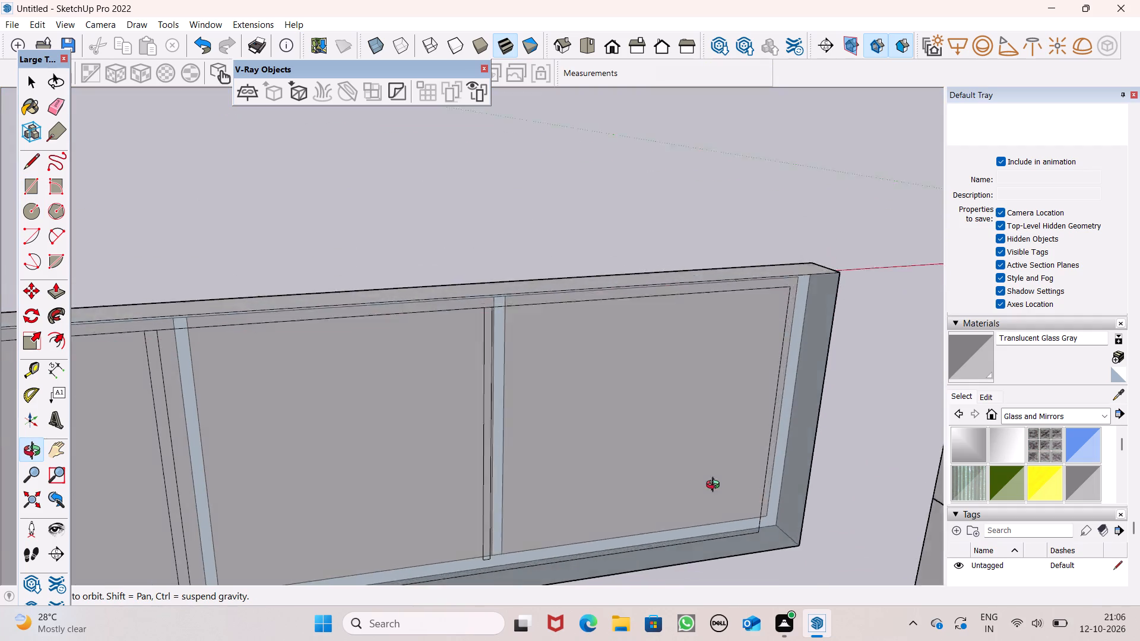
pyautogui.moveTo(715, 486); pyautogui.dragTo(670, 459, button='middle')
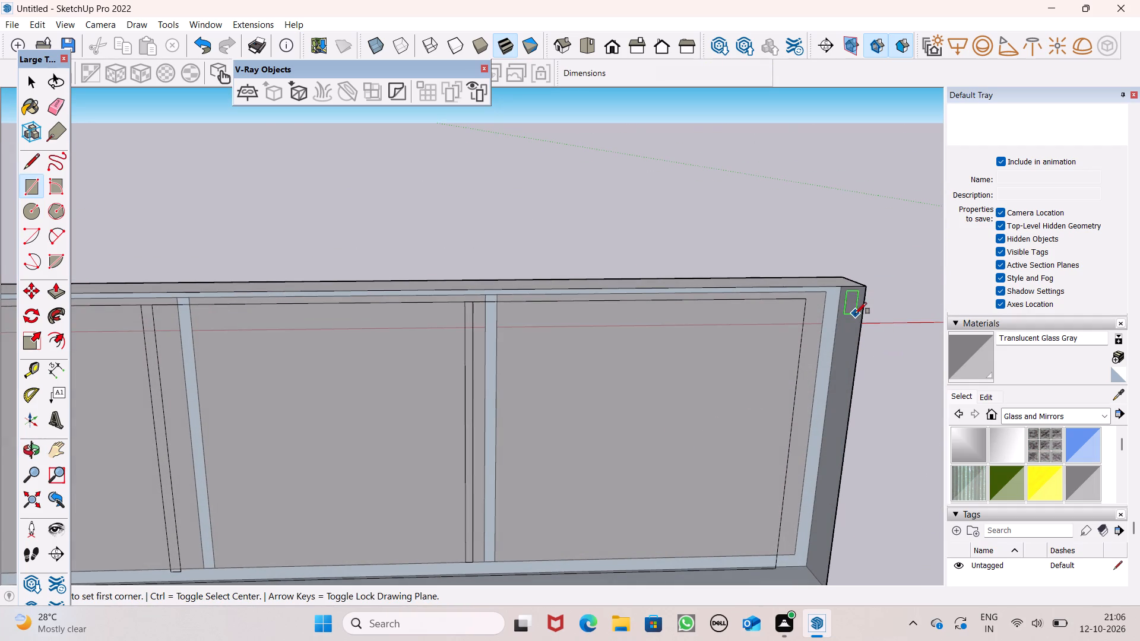
# Draw a rectangle 10' by about 7 5/8" on the back face over the frame's vertical edge strip at the wall's free end.
pyautogui.scroll(-5, 870, 303)
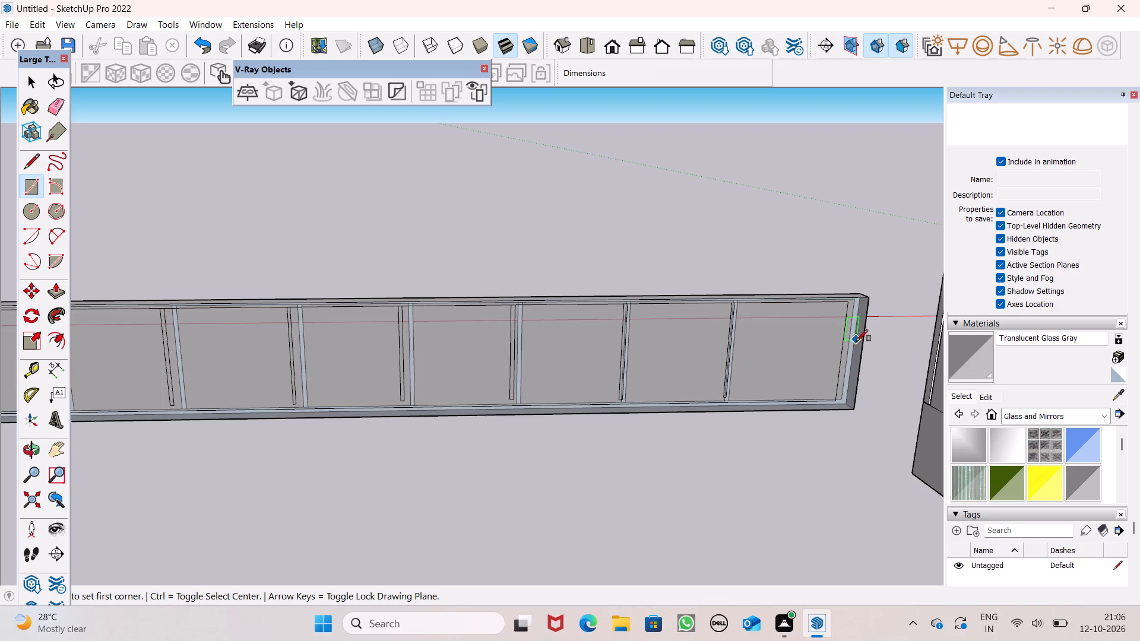
pyautogui.scroll(6, 866, 364)
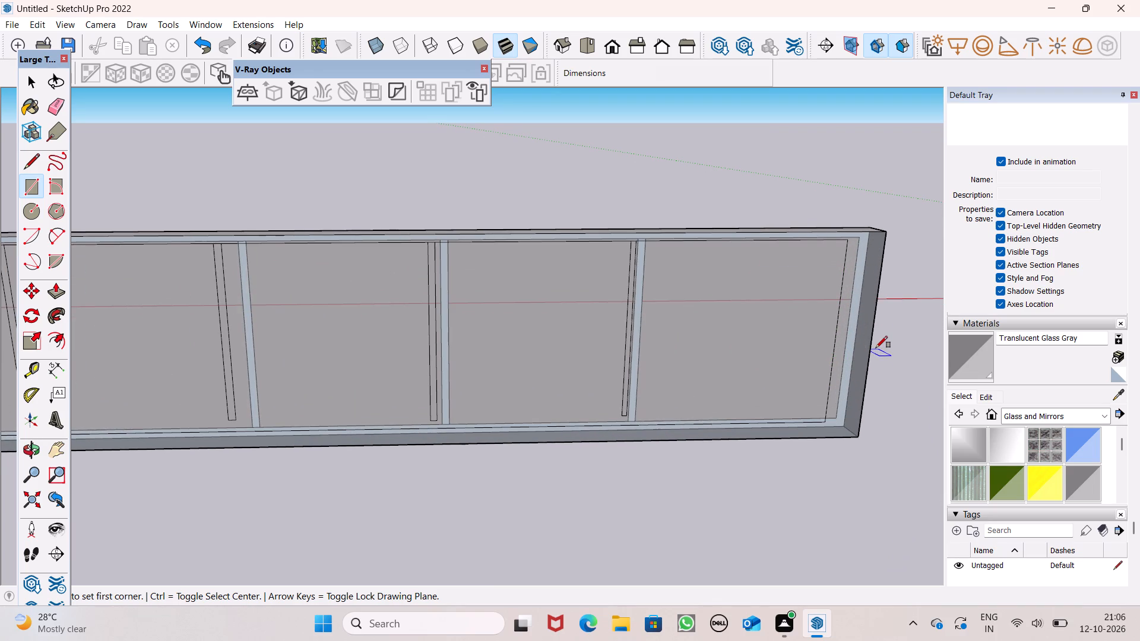
pyautogui.scroll(-5, 845, 288)
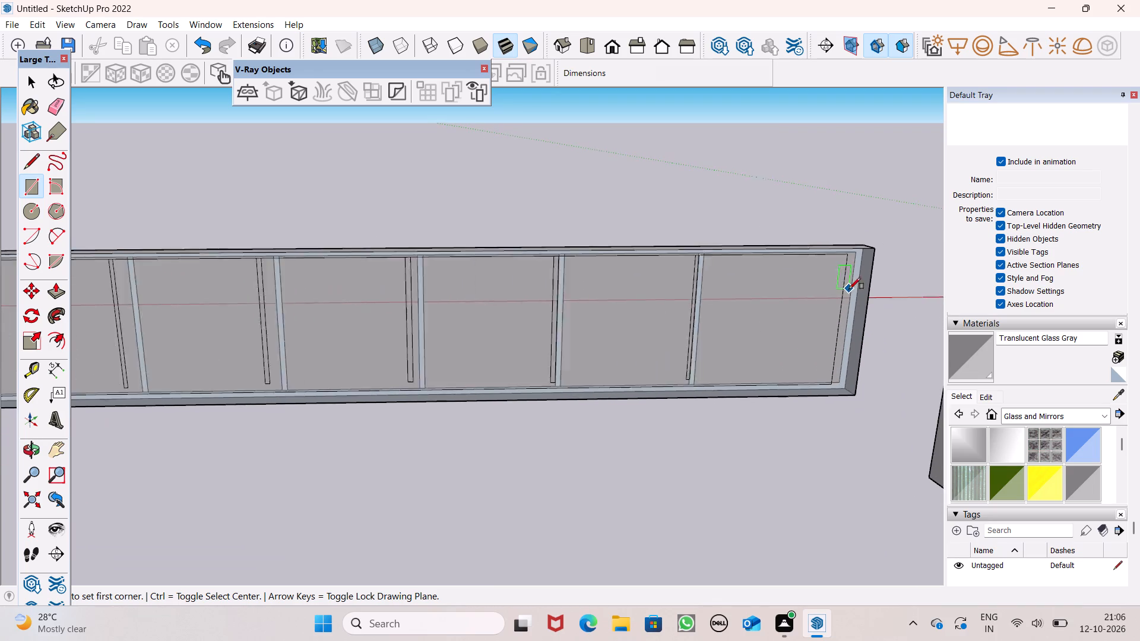
pyautogui.scroll(-6, 732, 246)
pyautogui.scroll(6, 202, 328)
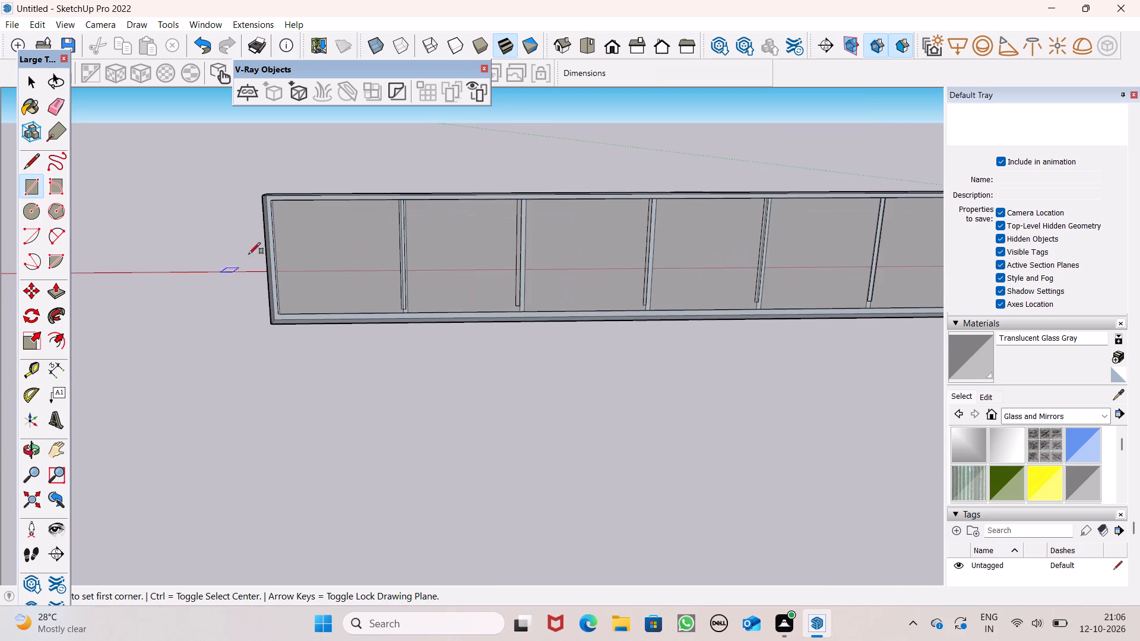
pyautogui.scroll(7, 261, 220)
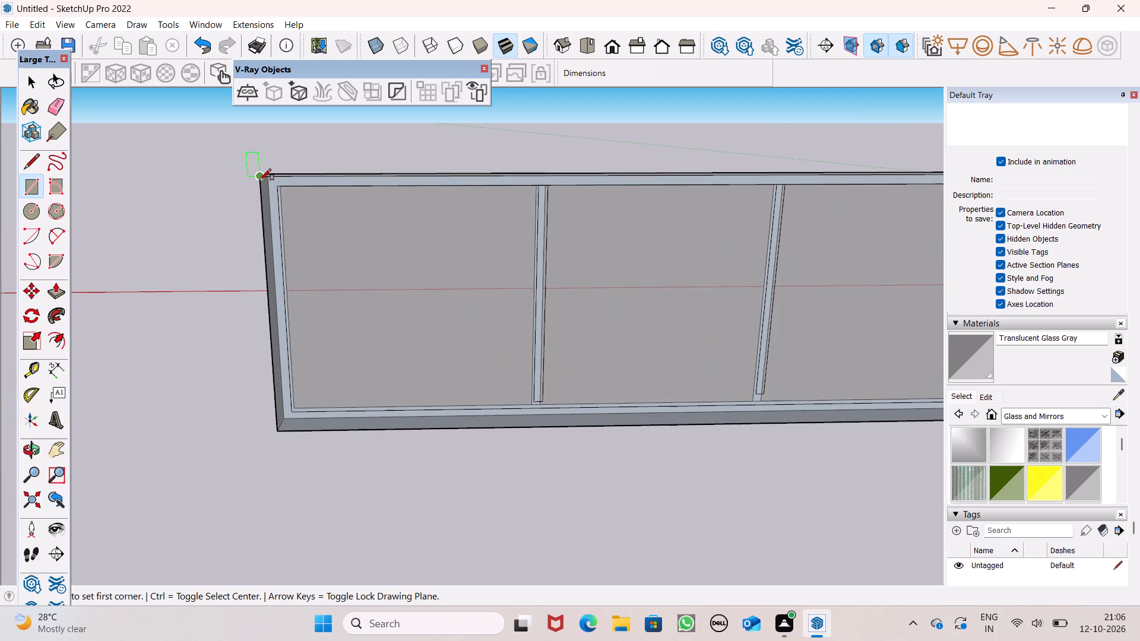
pyautogui.click(259, 180)
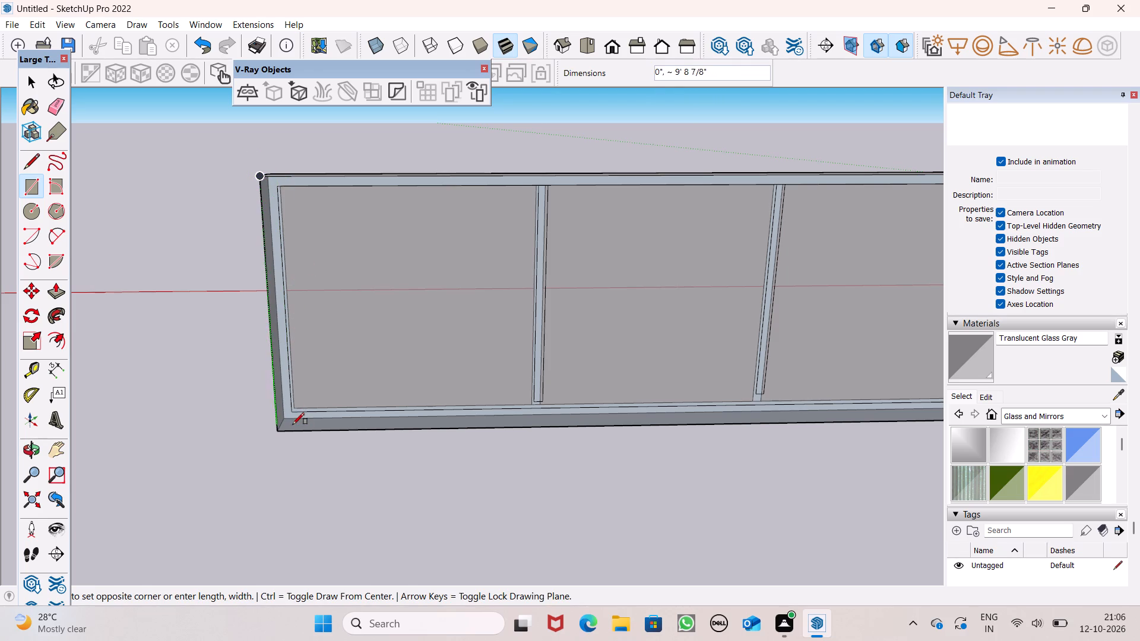
pyautogui.click(293, 427)
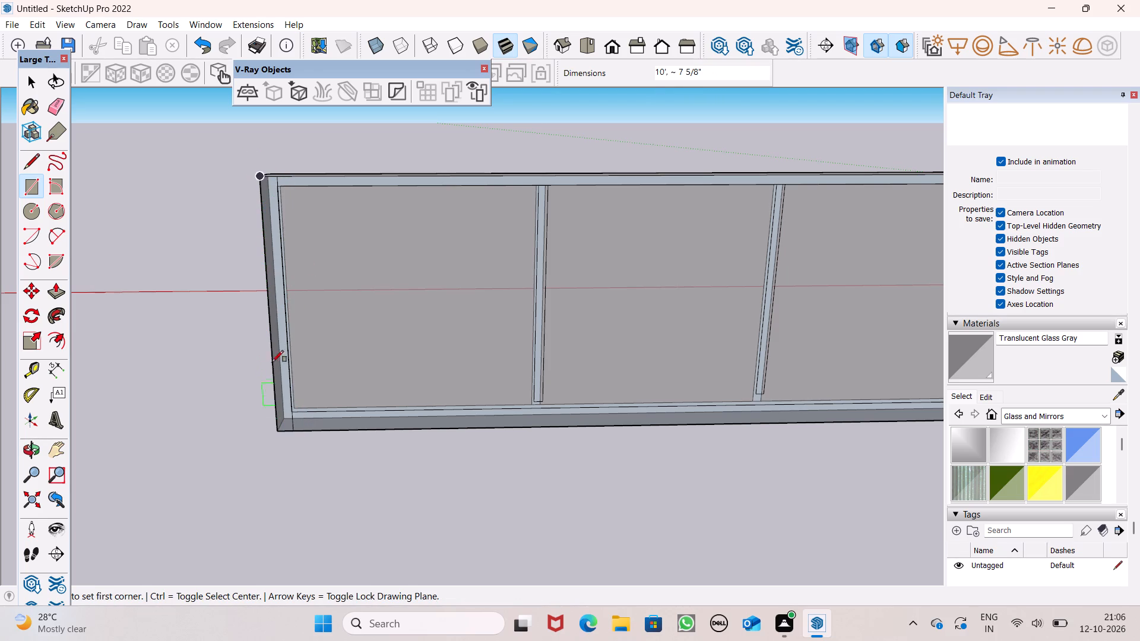
# Draw a rectangle about 77' 4 3/8" by 6 13/16" along the top frame strip of the wall's back face.
pyautogui.scroll(-5, 203, 334)
pyautogui.scroll(6, 266, 238)
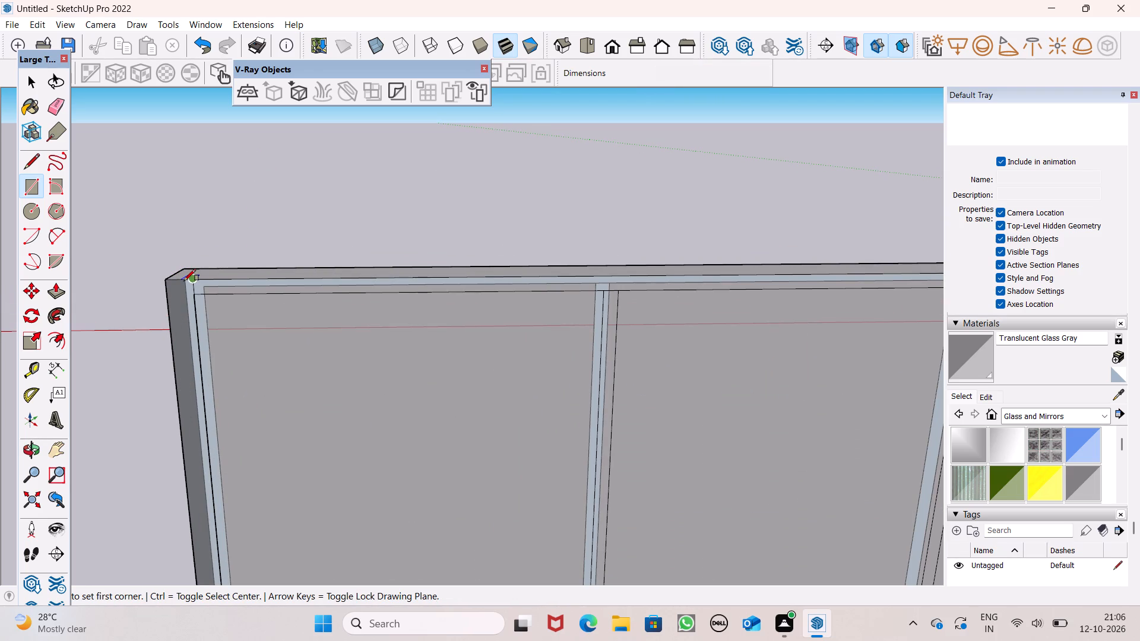
pyautogui.moveTo(197, 283); pyautogui.dragTo(203, 293)
pyautogui.scroll(-6, 324, 304)
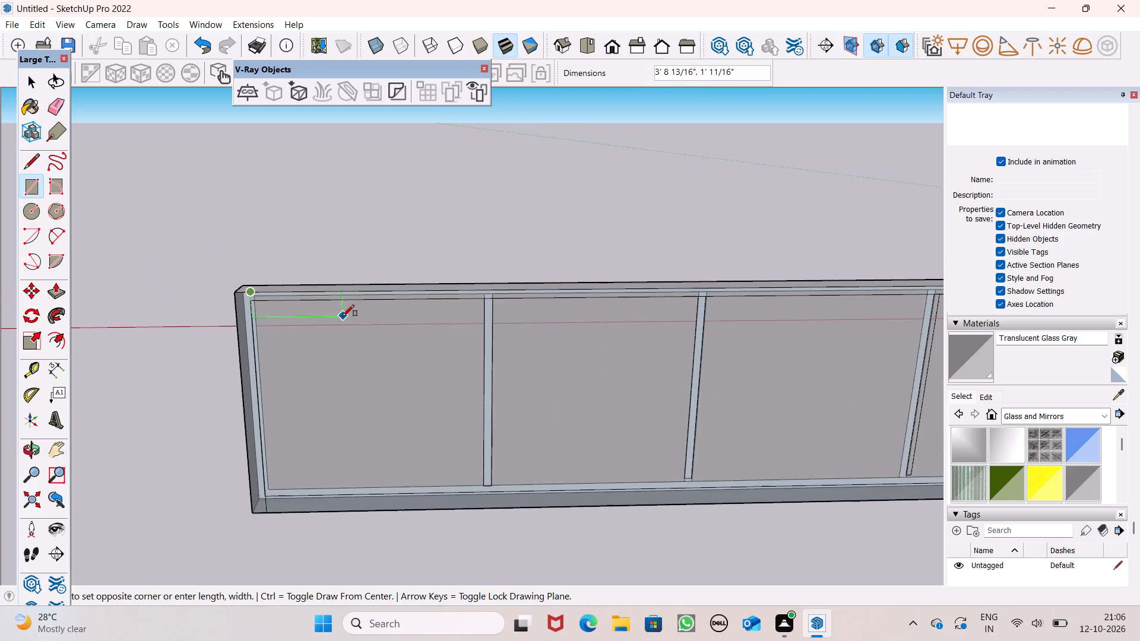
pyautogui.scroll(-7, 343, 326)
pyautogui.scroll(-4, 562, 323)
pyautogui.scroll(2, 811, 323)
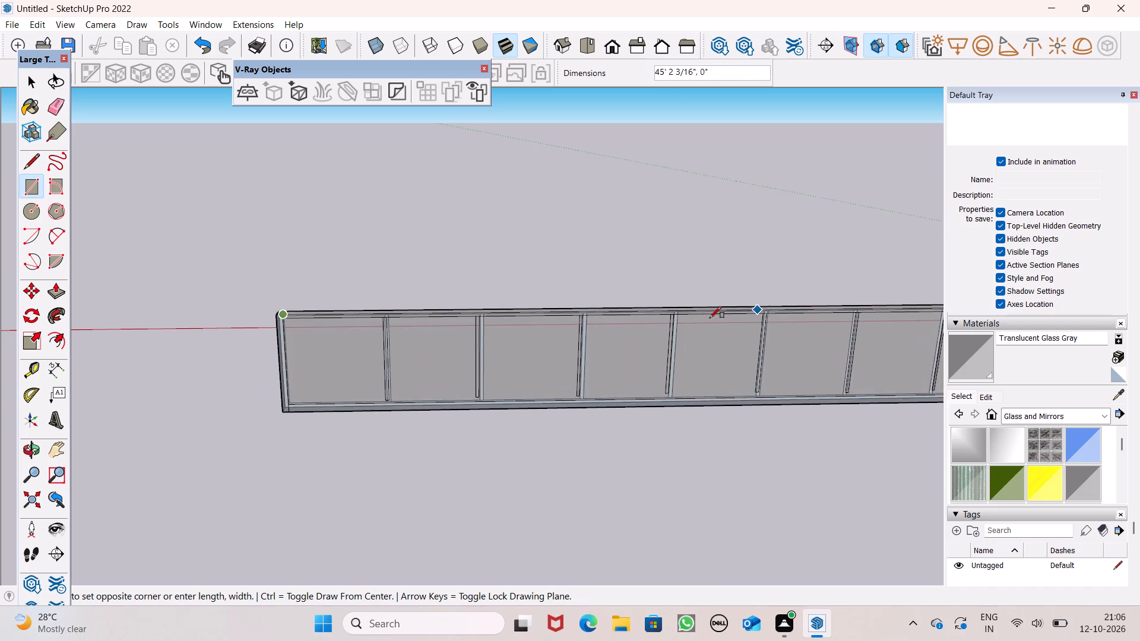
pyautogui.scroll(-8, 689, 341)
pyautogui.scroll(17, 873, 338)
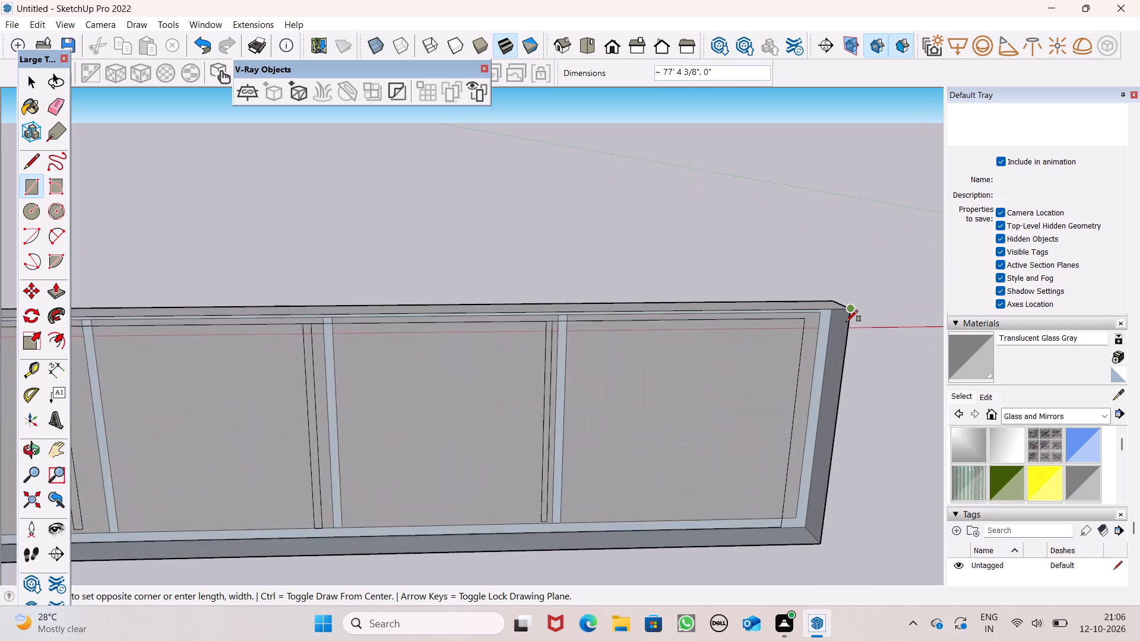
pyautogui.scroll(8, 846, 322)
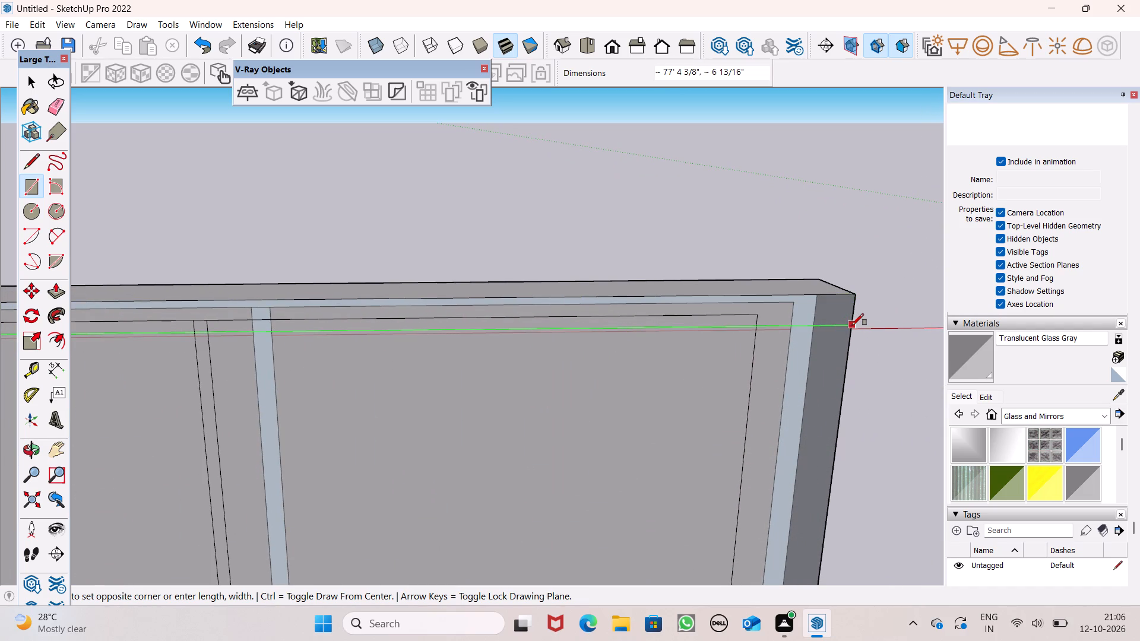
pyautogui.click(852, 325)
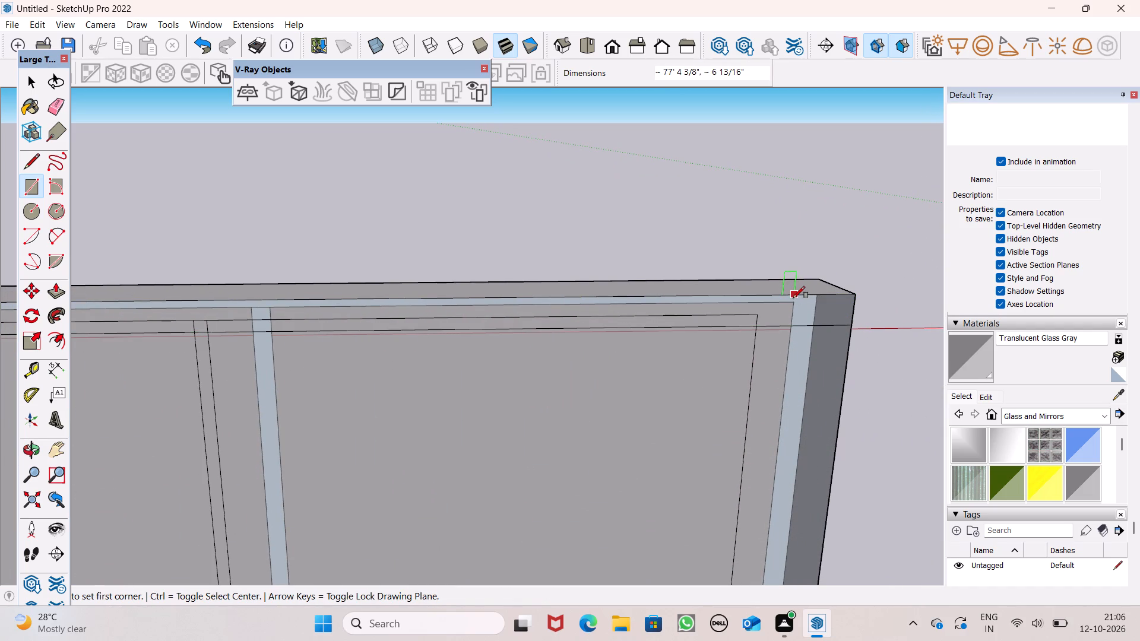
# Draw a 10' tall rectangle on the back face over the vertical edge strip at the wall's building end.
pyautogui.click(793, 298)
pyautogui.scroll(-7, 805, 330)
pyautogui.scroll(-4, 846, 369)
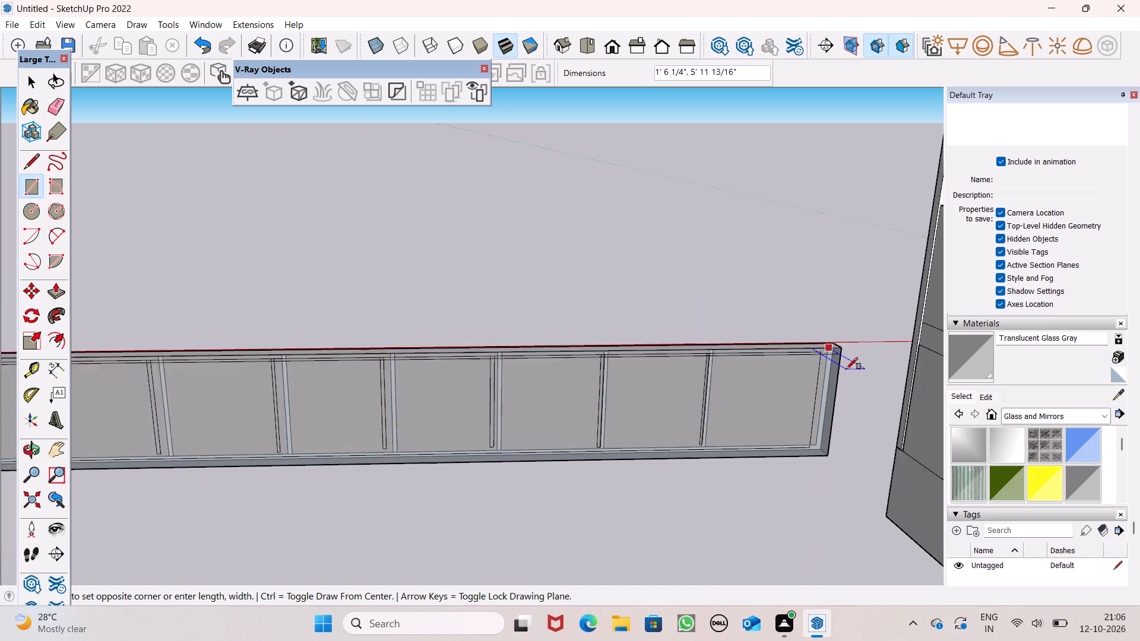
pyautogui.scroll(-2, 846, 369)
pyautogui.scroll(16, 827, 452)
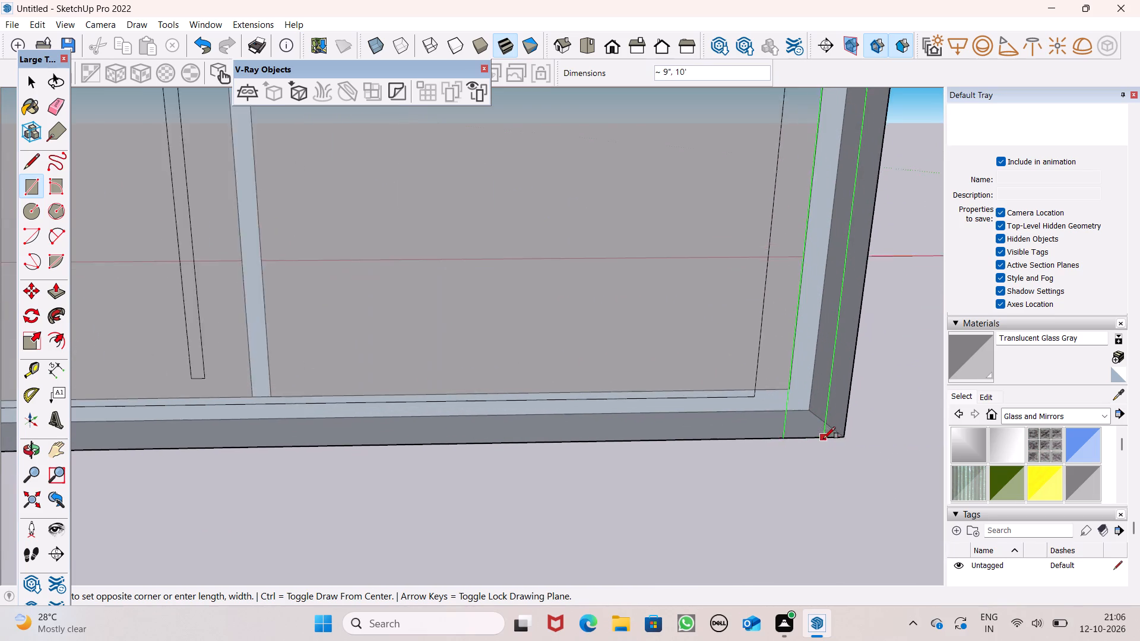
pyautogui.click(843, 433)
# Draw a rectangle about 76' 2 7/8" by 9 11/16" along the bottom frame strip of the wall's back face.
pyautogui.scroll(-8, 876, 345)
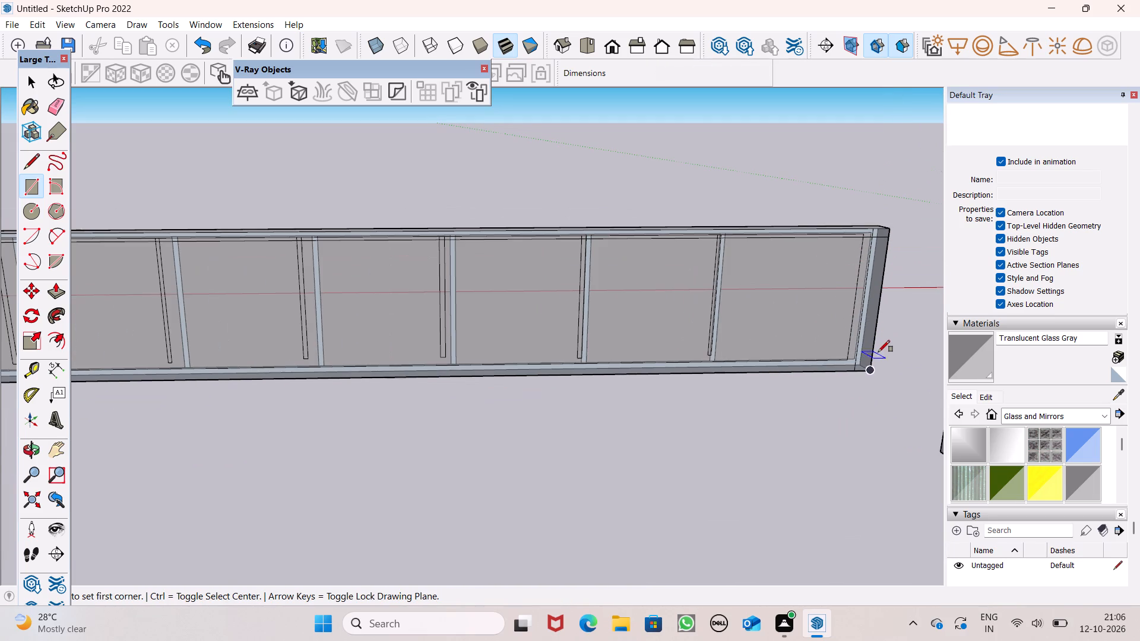
pyautogui.click(853, 371)
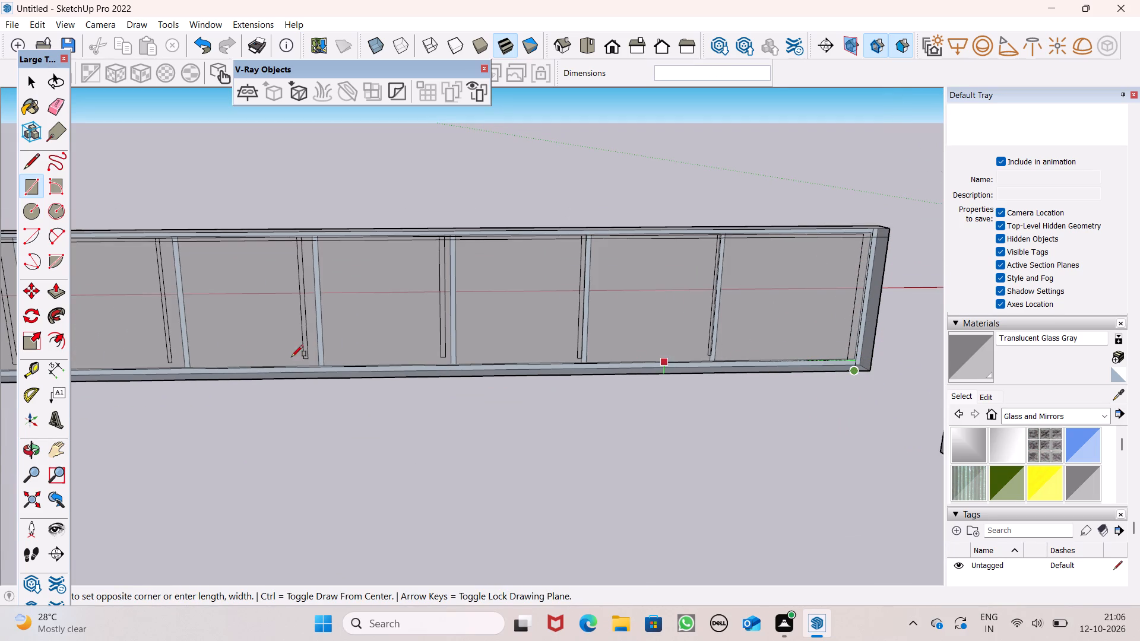
pyautogui.scroll(-14, 485, 360)
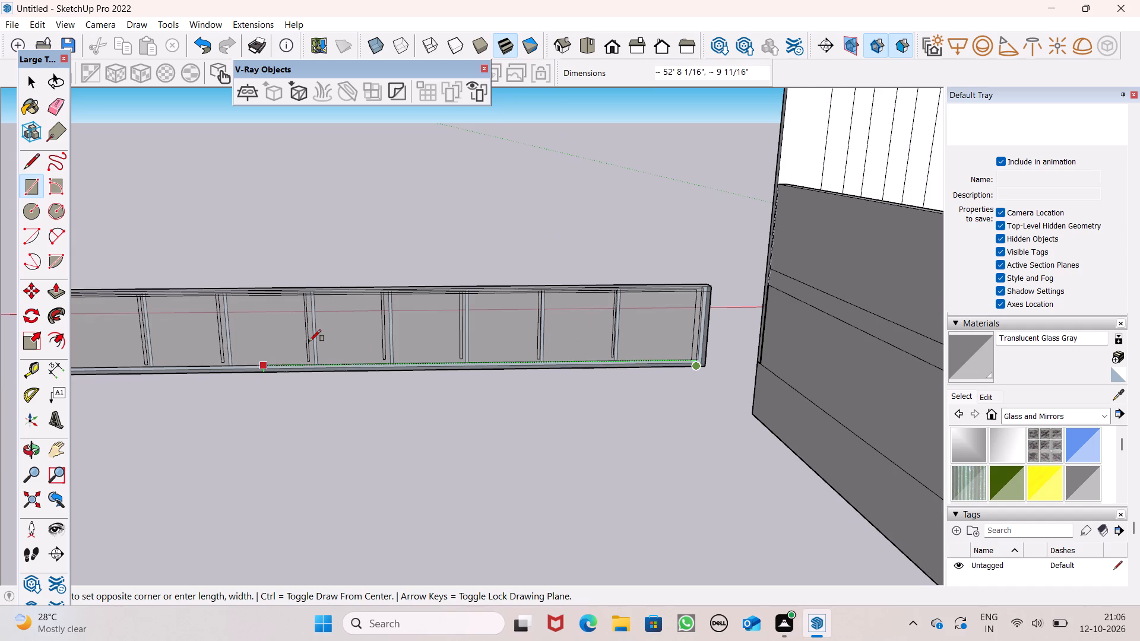
pyautogui.scroll(7, 197, 373)
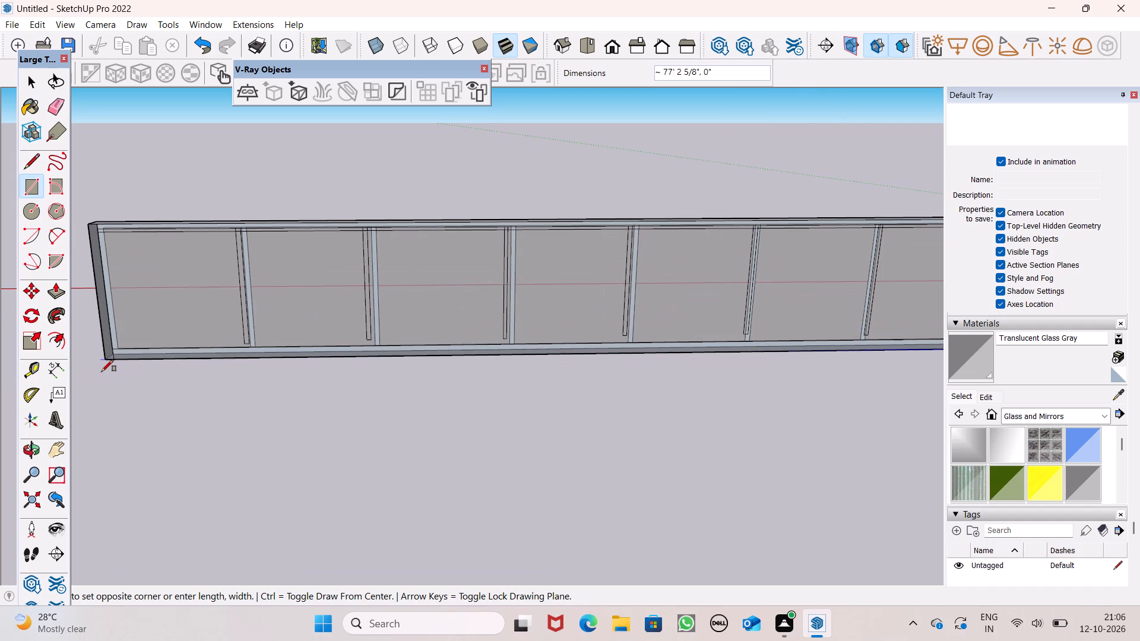
pyautogui.scroll(15, 102, 372)
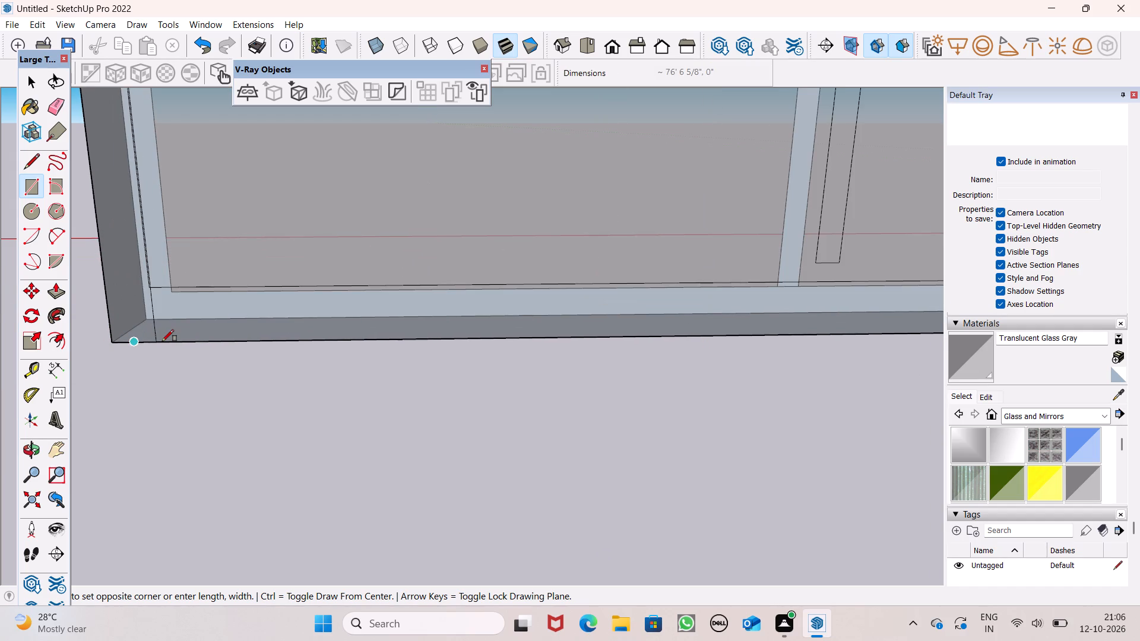
pyautogui.click(158, 341)
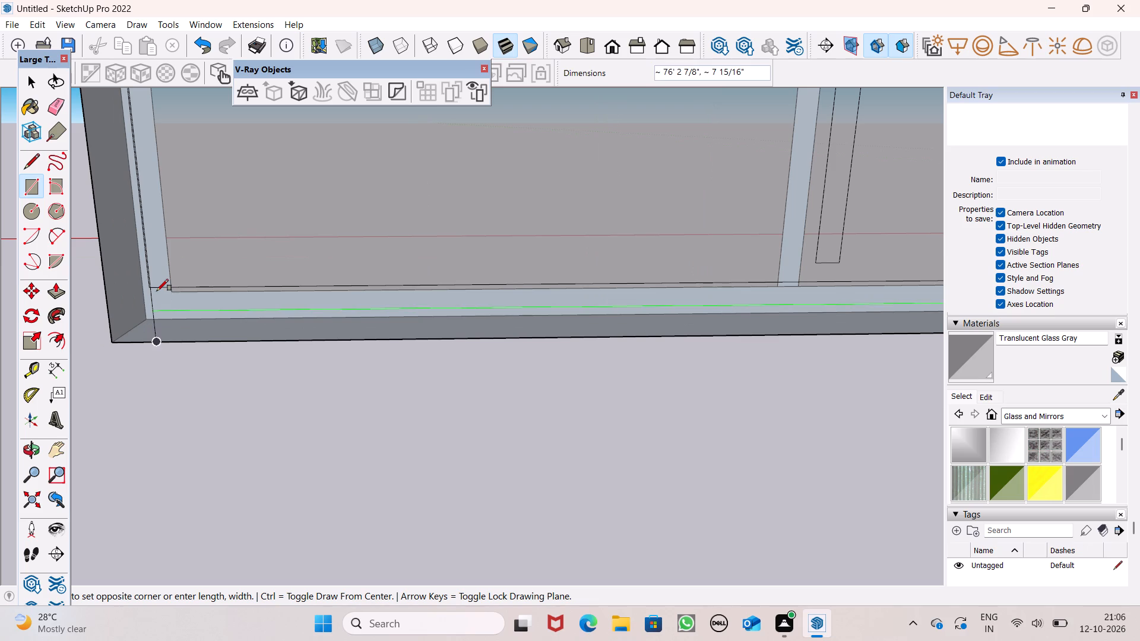
pyautogui.click(156, 287)
pyautogui.scroll(-8, 144, 325)
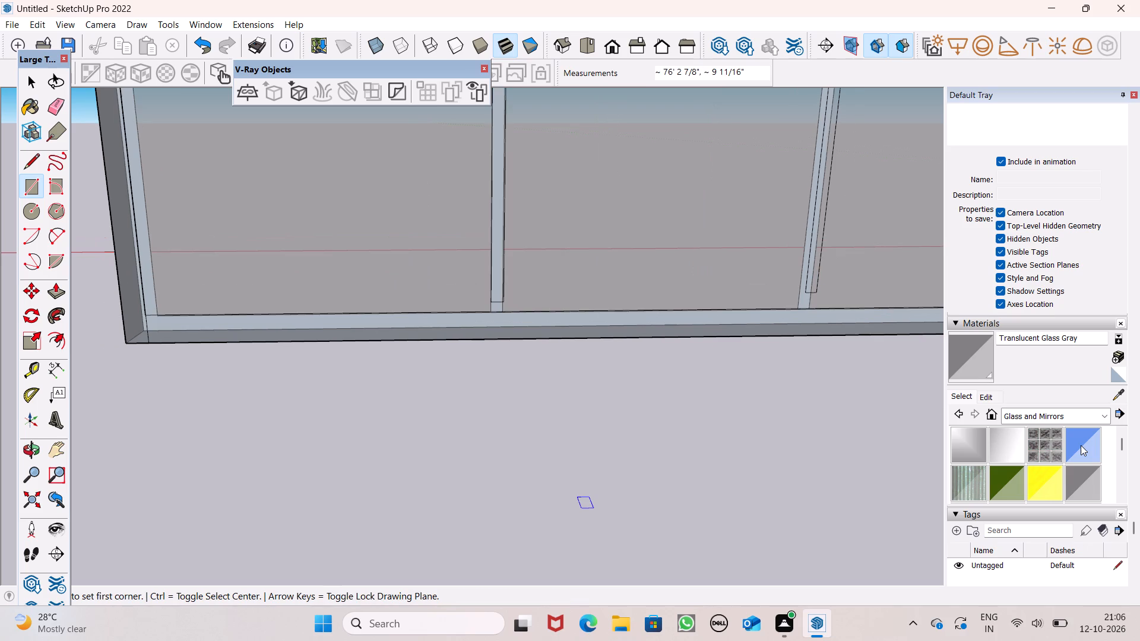
pyautogui.press('space')
# Paint the bottom frame strip of the wall's back face with Color C08 from the Colors collection.
pyautogui.click(1097, 415)
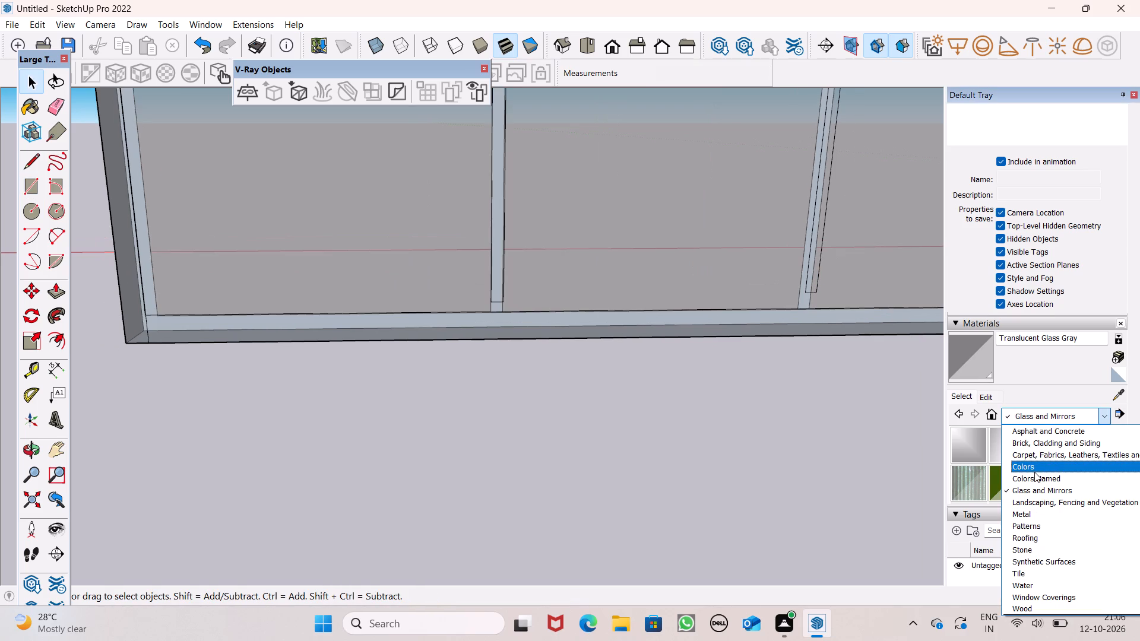
pyautogui.click(1034, 472)
pyautogui.scroll(-1, 1086, 488)
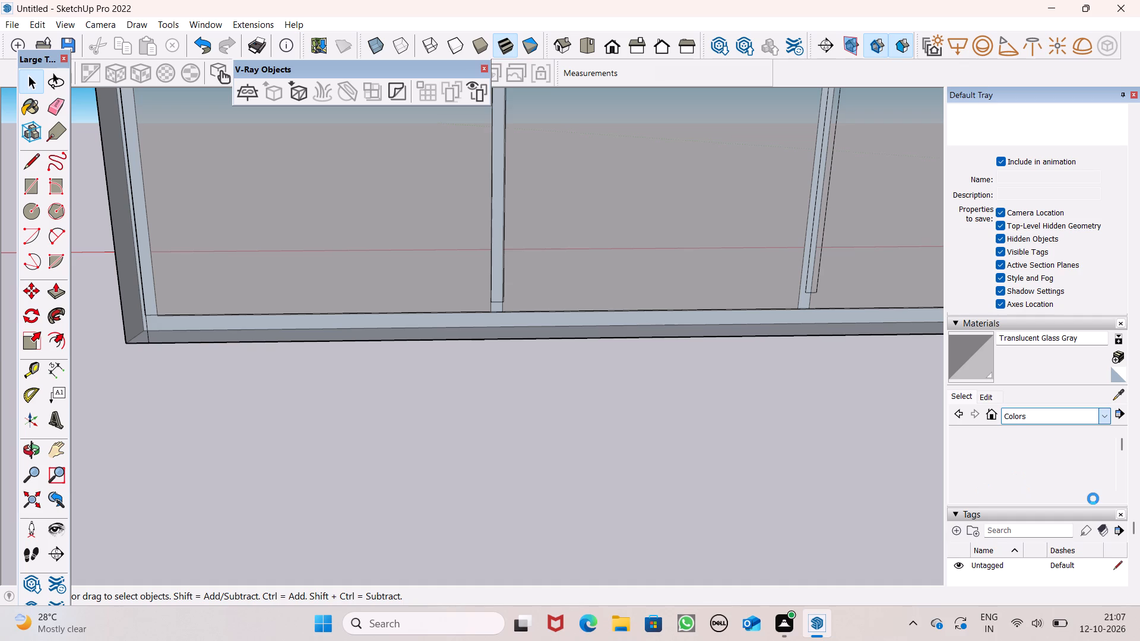
pyautogui.scroll(-7, 1093, 499)
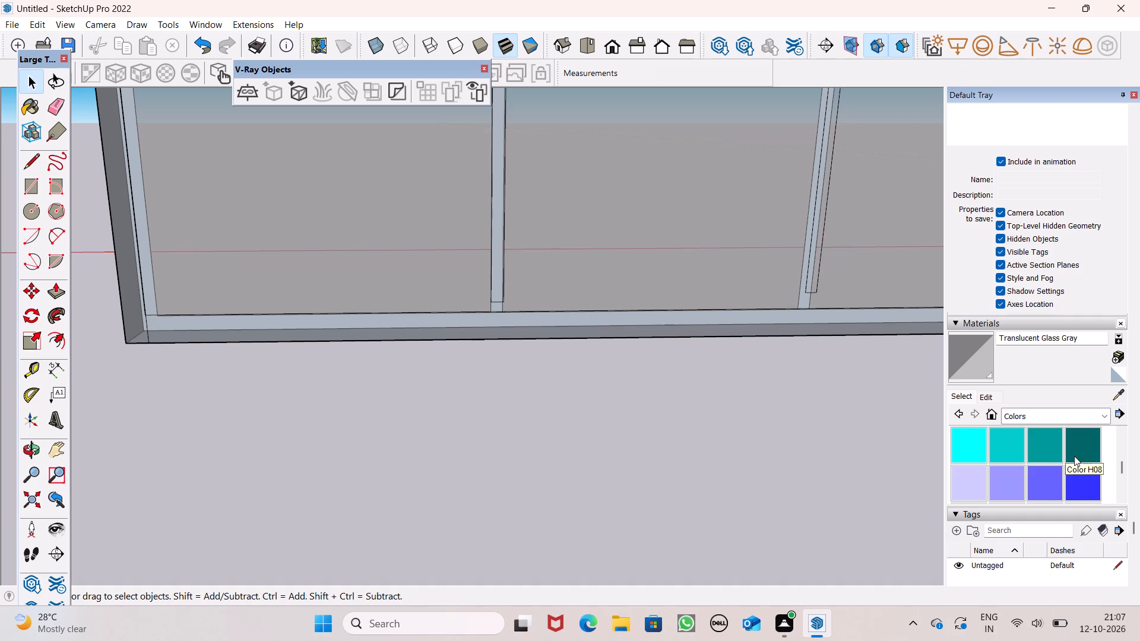
pyautogui.scroll(-5, 1090, 470)
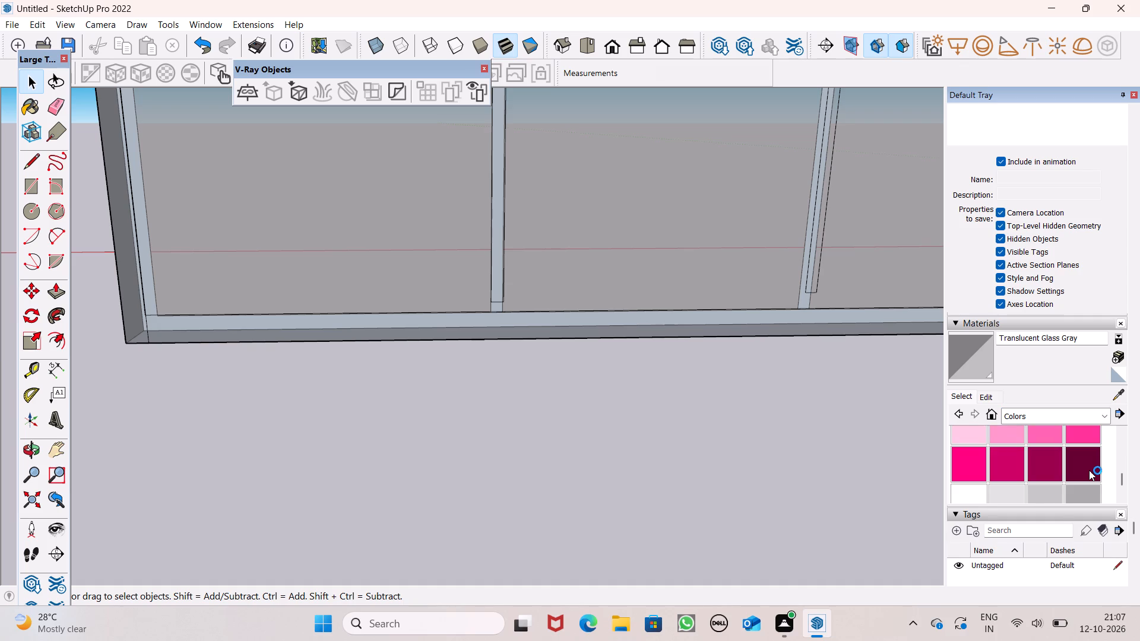
pyautogui.scroll(4, 1087, 452)
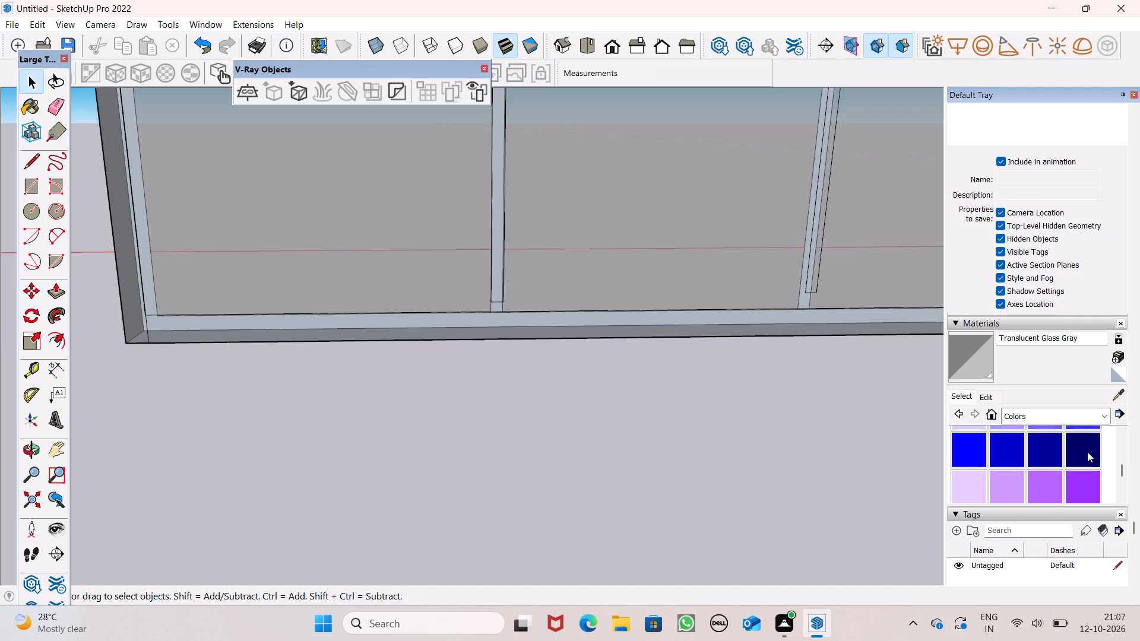
pyautogui.scroll(2, 1087, 452)
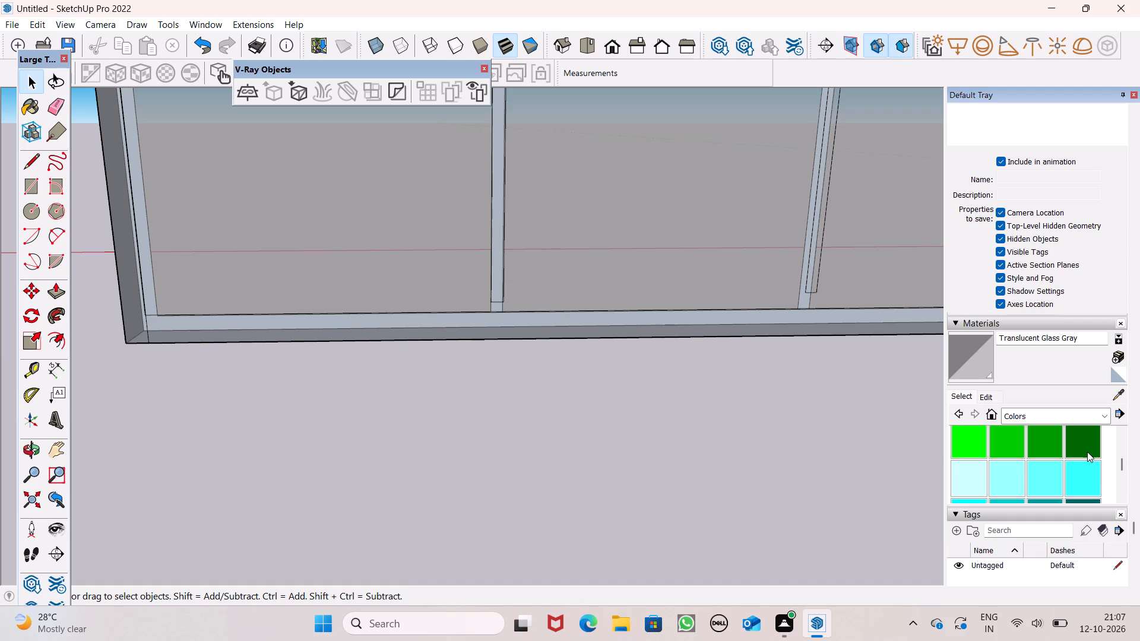
pyautogui.scroll(1, 1087, 452)
pyautogui.scroll(-5, 1087, 452)
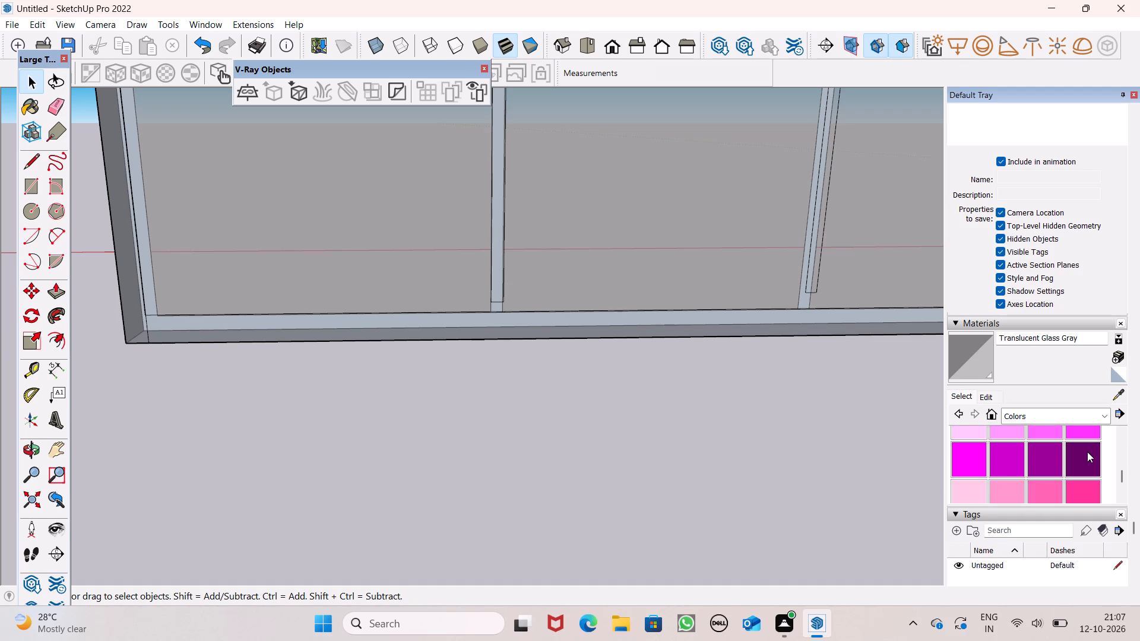
pyautogui.scroll(-3, 1087, 452)
pyautogui.scroll(3, 1087, 452)
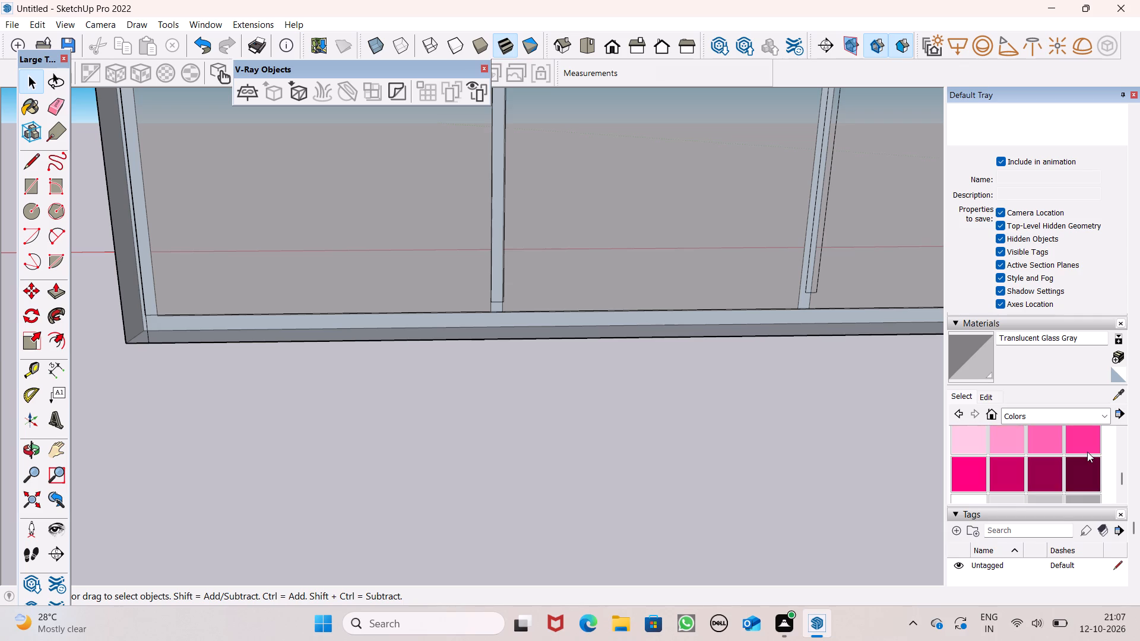
pyautogui.scroll(6, 1087, 452)
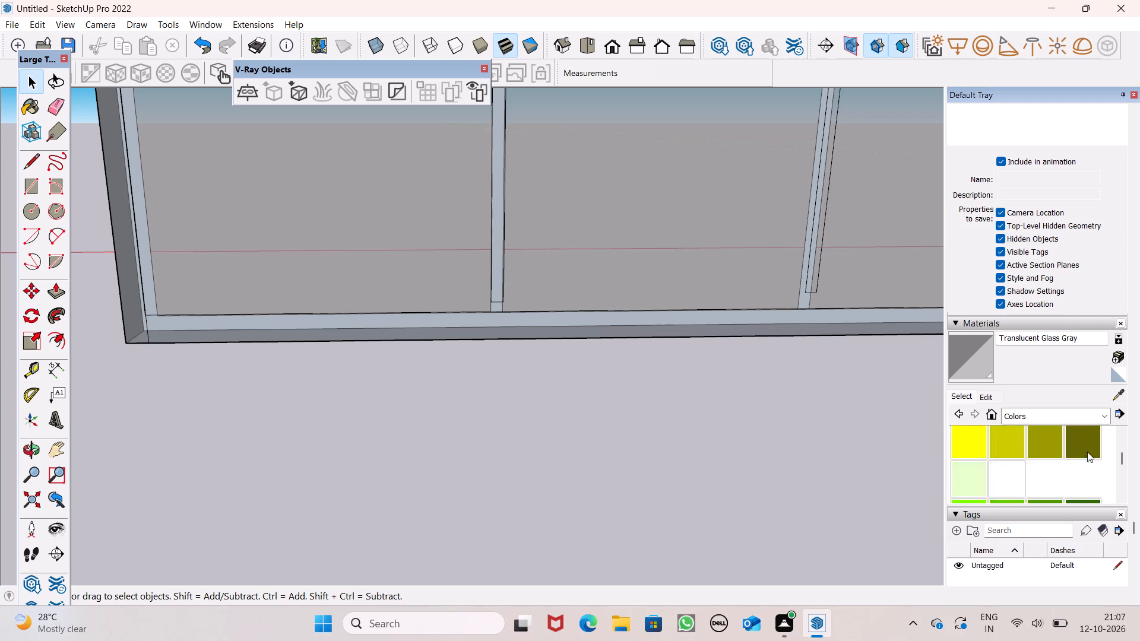
pyautogui.scroll(3, 1087, 452)
pyautogui.click(1078, 502)
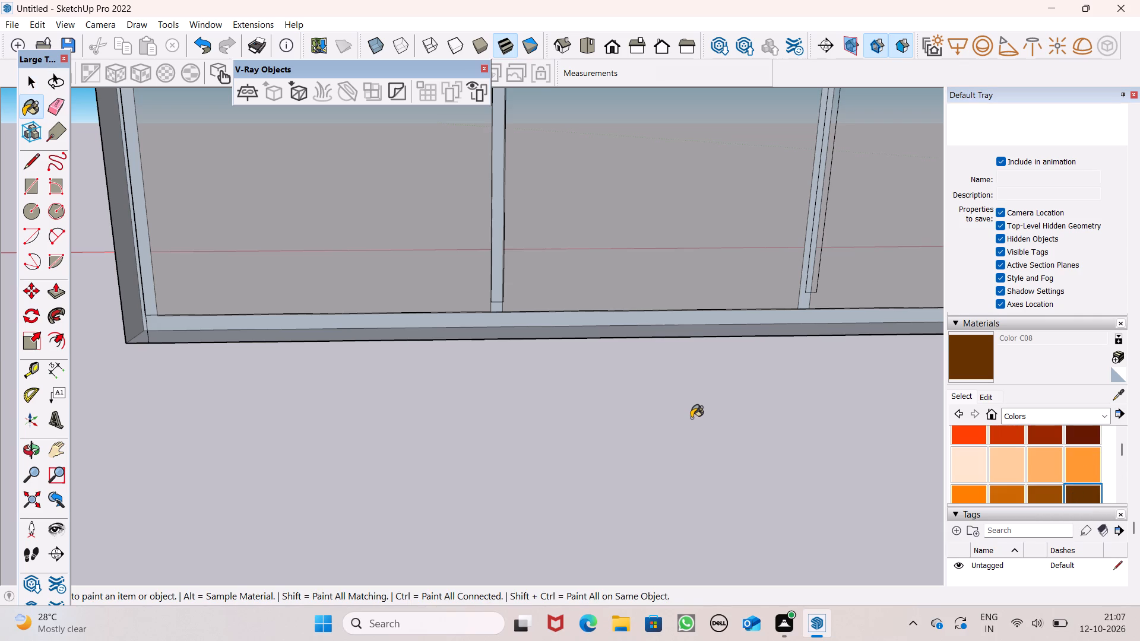
pyautogui.scroll(1, 176, 246)
pyautogui.click(179, 344)
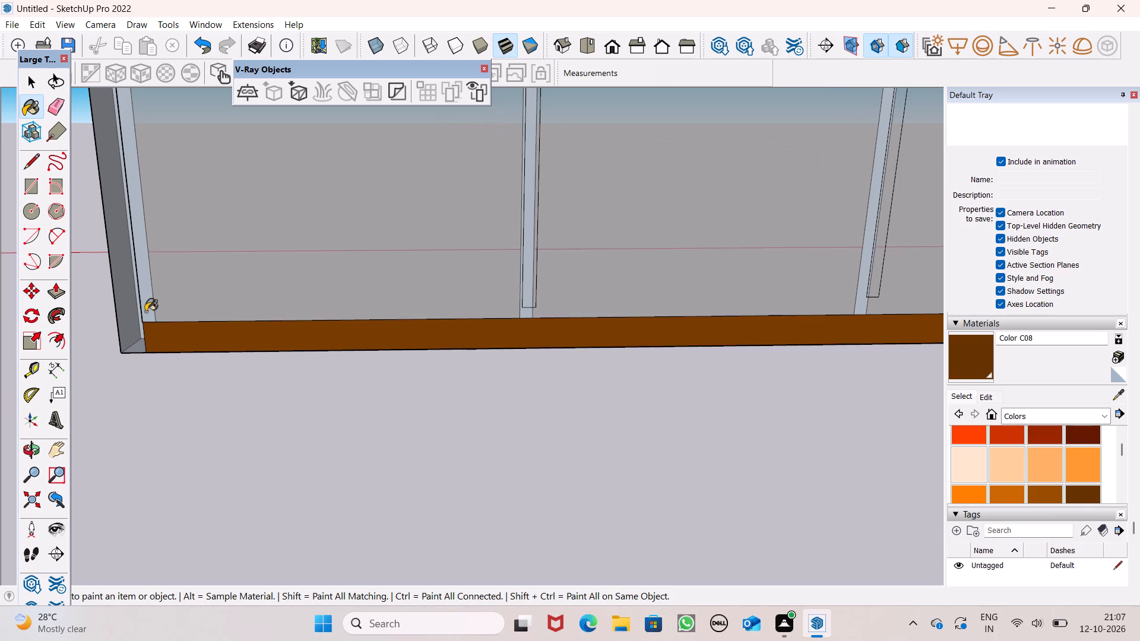
# Paint the vertical edge strip at the far end of the wall's back face with Color C08.
pyautogui.click(130, 305)
# Paint the first two vertical mullion strips from the far end of the wall's back face with Color C08.
pyautogui.scroll(-4, 182, 374)
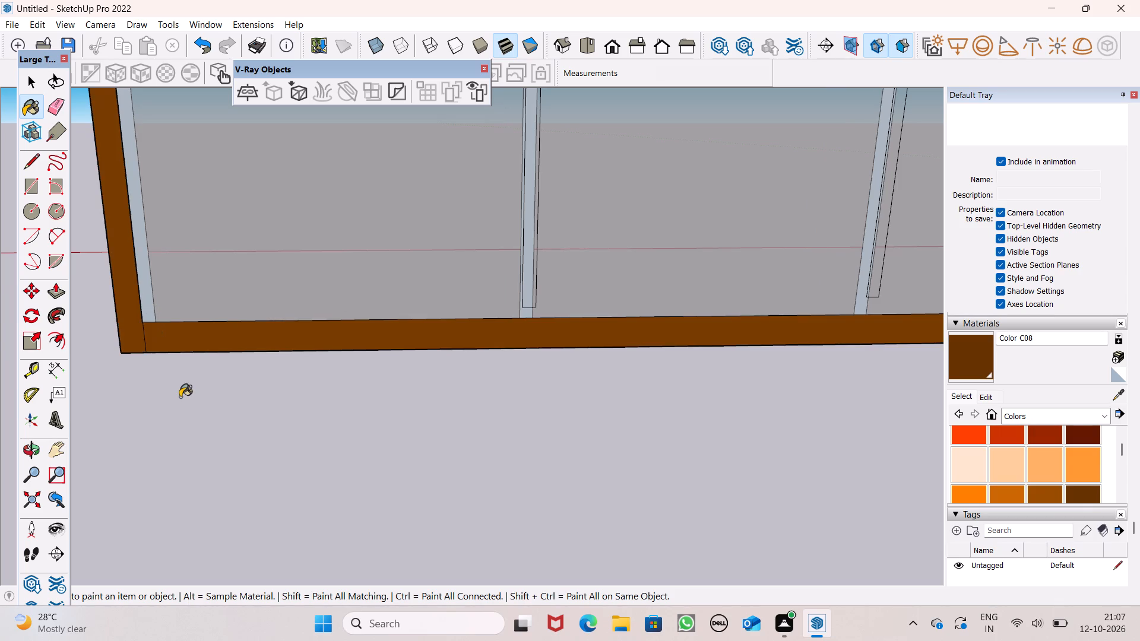
pyautogui.scroll(-1, 180, 397)
pyautogui.scroll(1, 180, 400)
pyautogui.scroll(-1, 179, 402)
pyautogui.scroll(6, 360, 234)
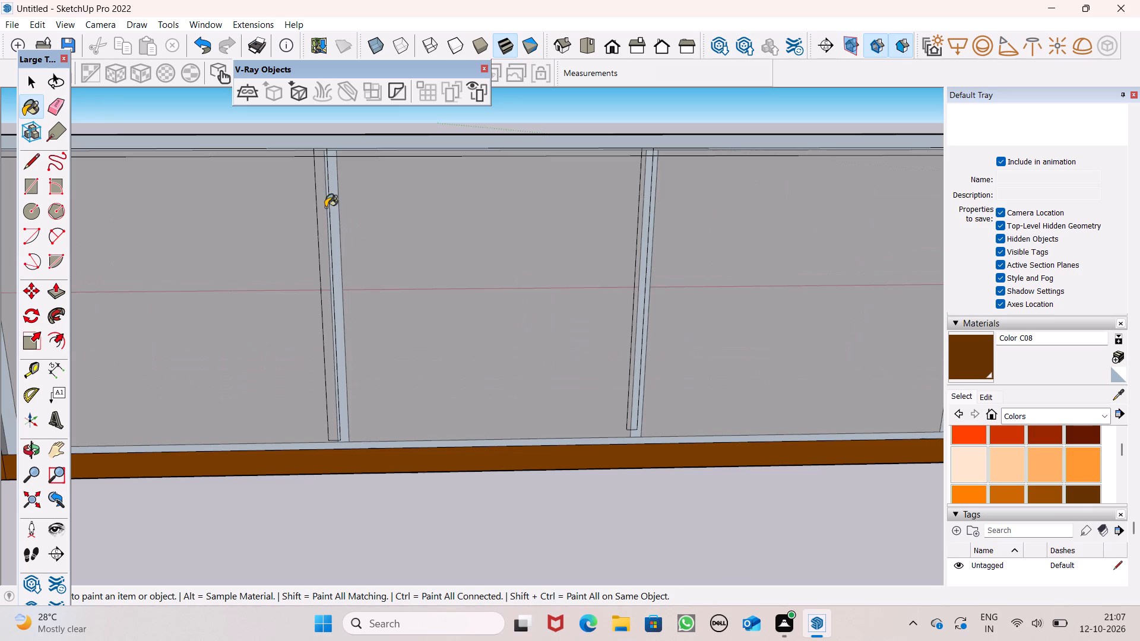
pyautogui.click(319, 205)
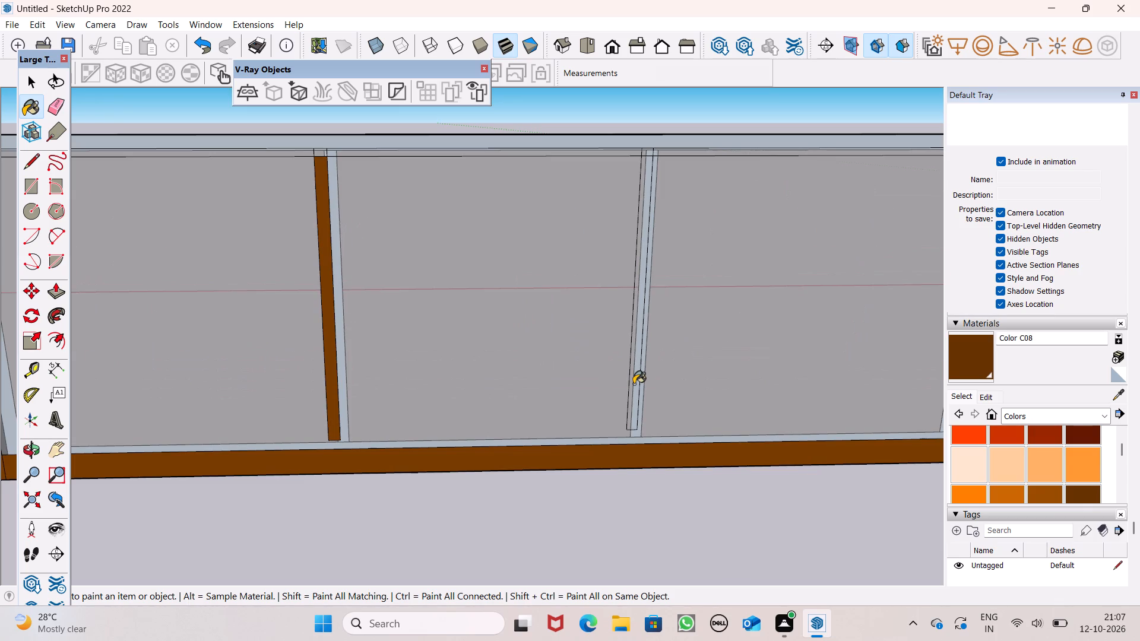
pyautogui.click(632, 385)
# Paint the top frame strip of the wall's back face with Color C08.
pyautogui.scroll(-7, 552, 319)
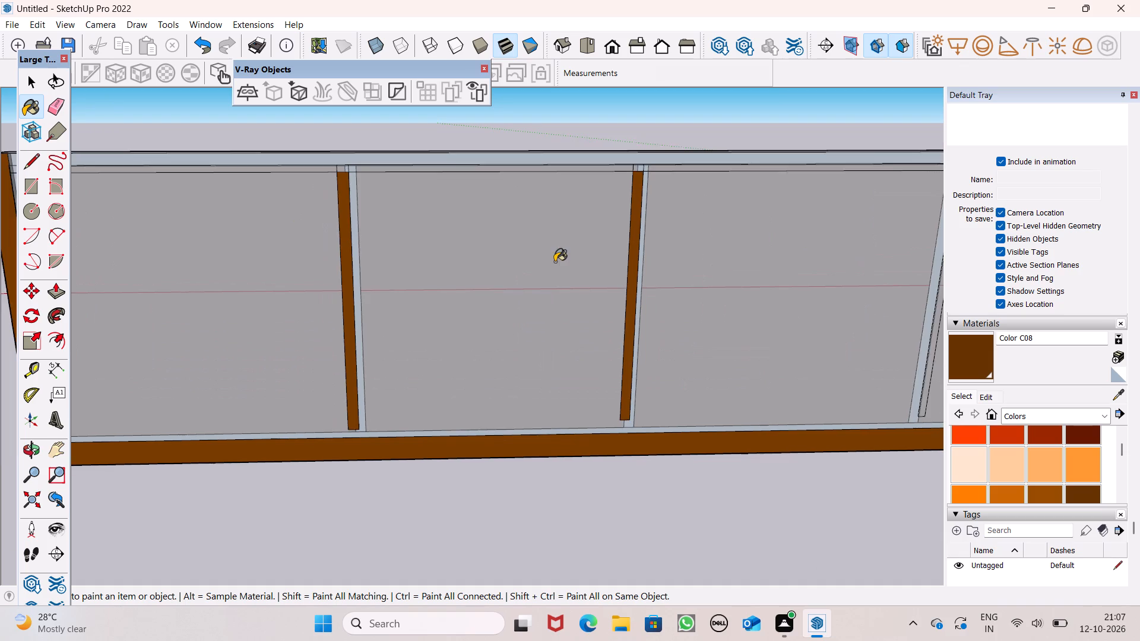
pyautogui.scroll(7, 567, 231)
pyautogui.click(567, 230)
# Paint the third vertical mullion strip from the wall's far end with Color C08.
pyautogui.scroll(-2, 576, 201)
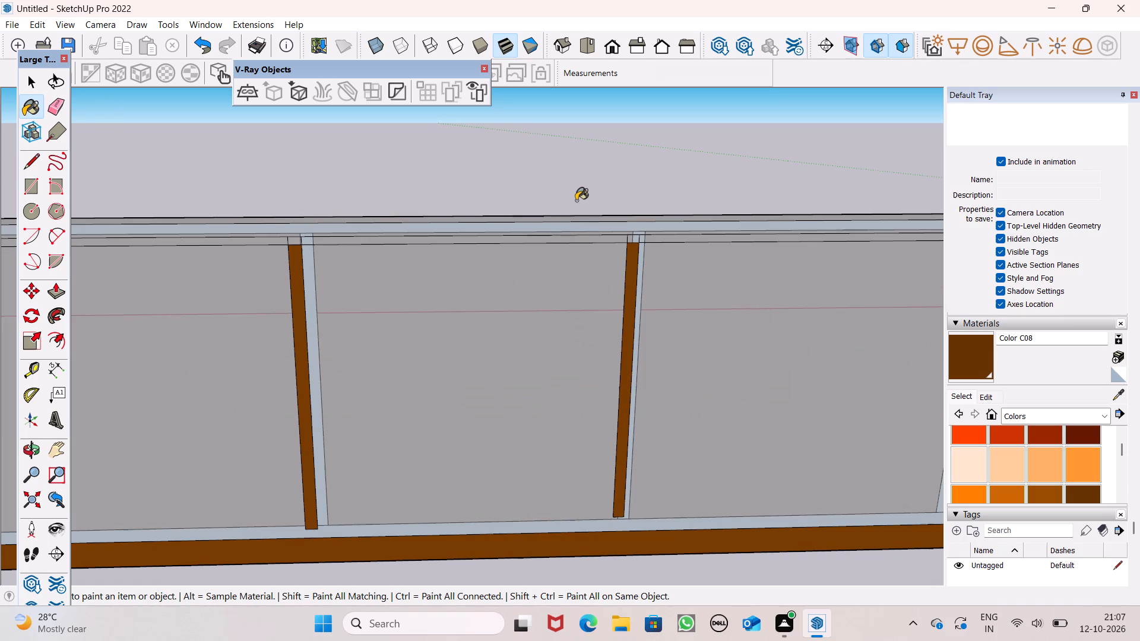
pyautogui.scroll(-4, 576, 201)
pyautogui.scroll(-4, 435, 276)
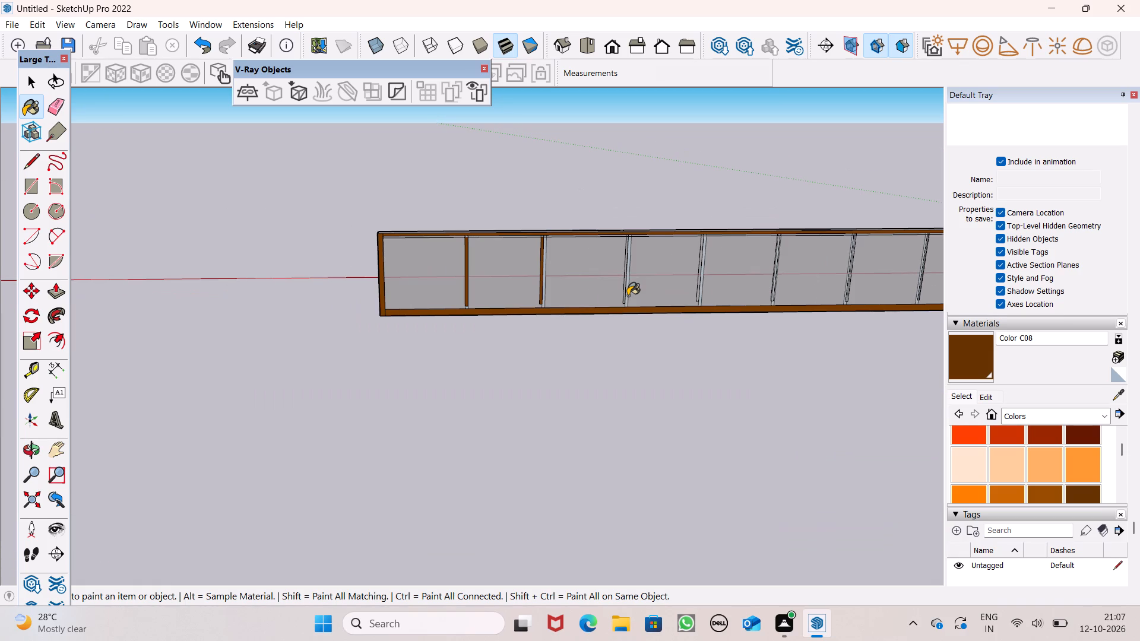
pyautogui.scroll(4, 638, 295)
pyautogui.scroll(-1, 638, 295)
pyautogui.scroll(9, 638, 295)
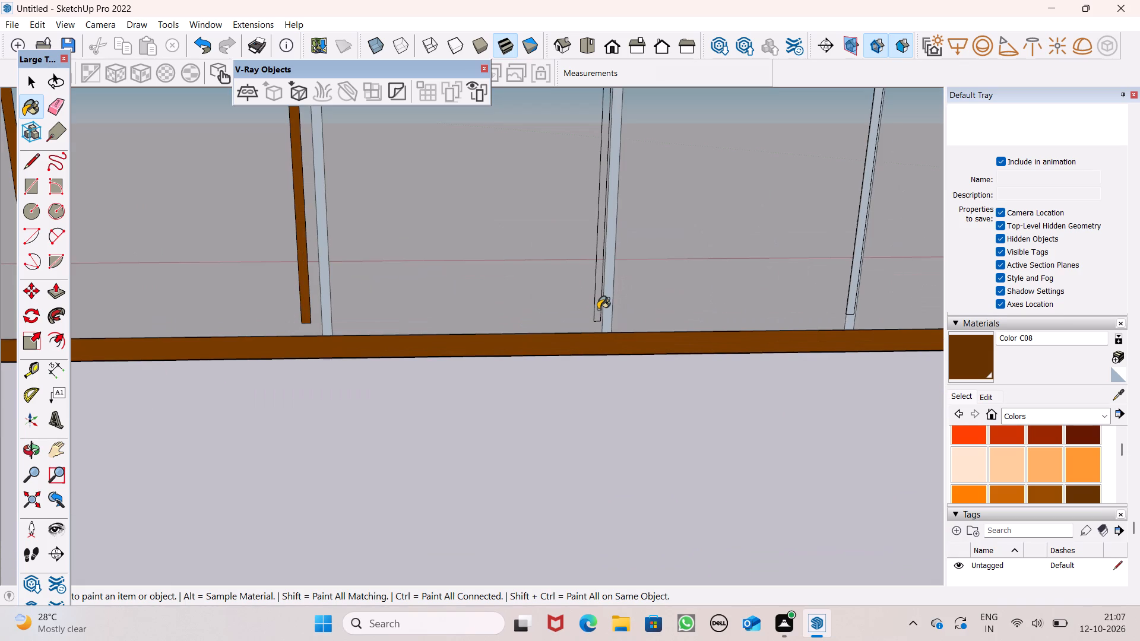
pyautogui.click(598, 309)
# Paint the fourth mullion strip from the far end, its top junction piece and the adjoining thin upper strip segments with Color C08.
pyautogui.scroll(-5, 524, 395)
pyautogui.scroll(3, 688, 339)
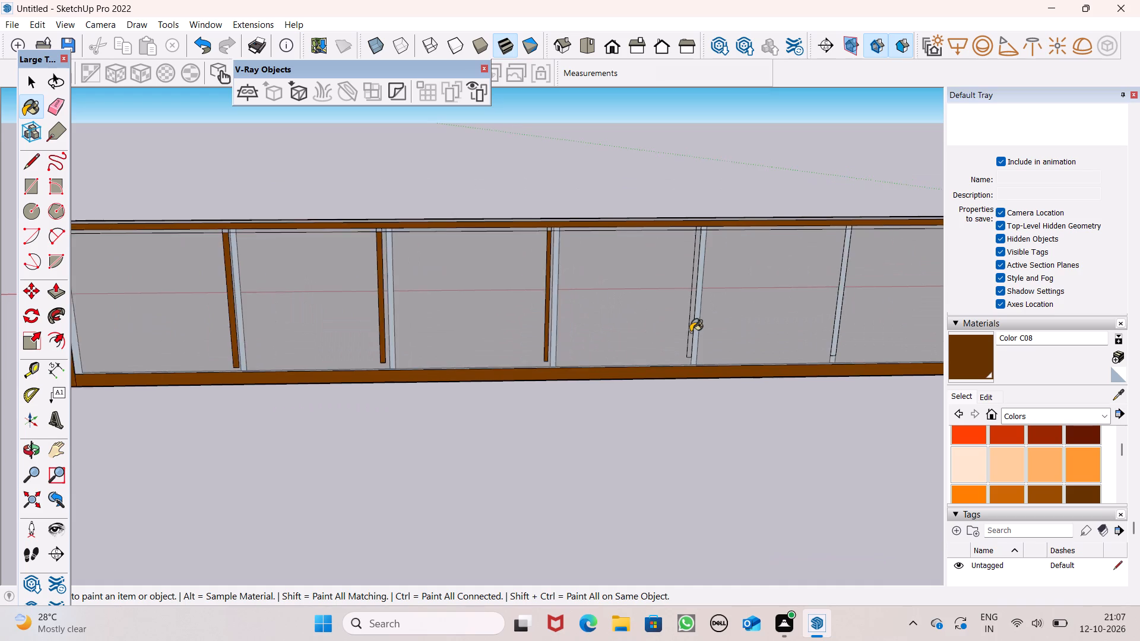
pyautogui.scroll(3, 691, 332)
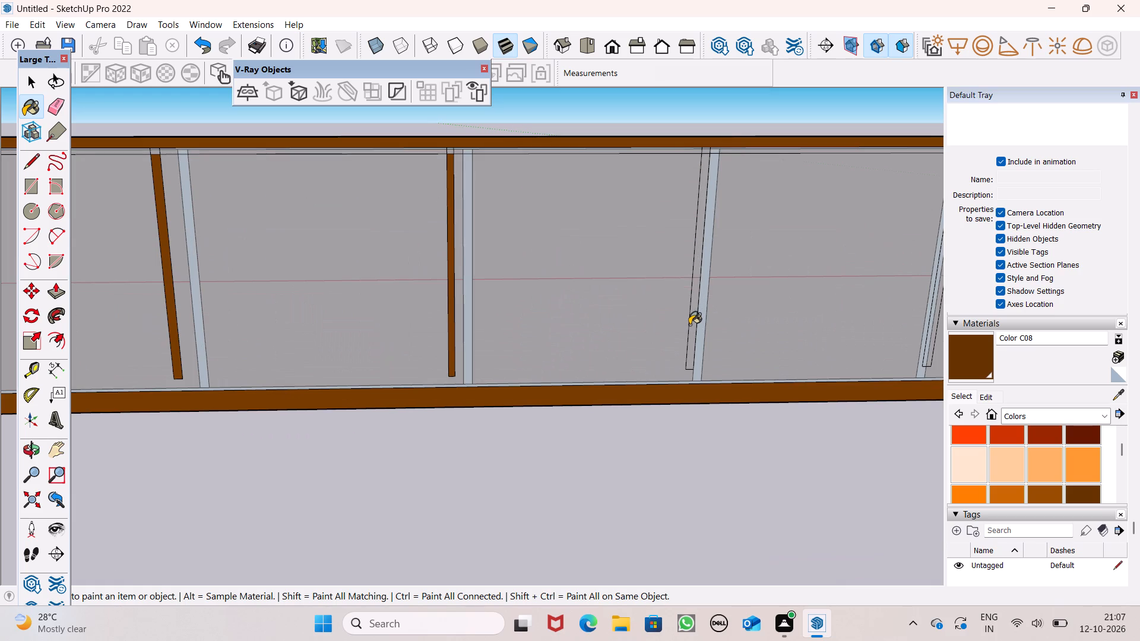
pyautogui.click(689, 325)
pyautogui.scroll(12, 730, 138)
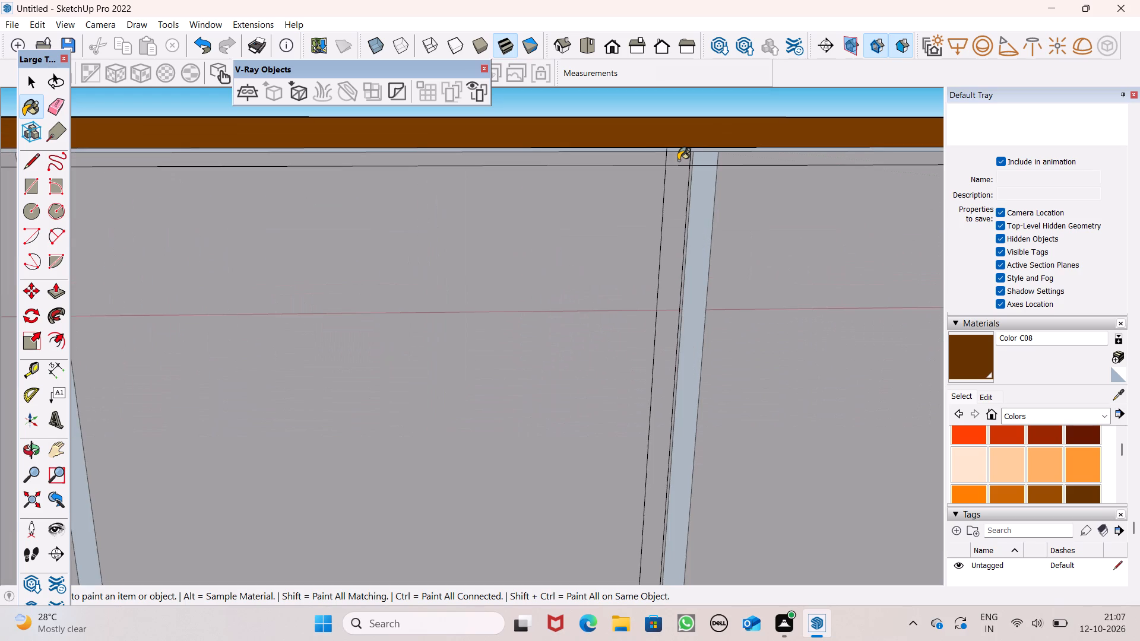
pyautogui.click(678, 160)
pyautogui.click(705, 160)
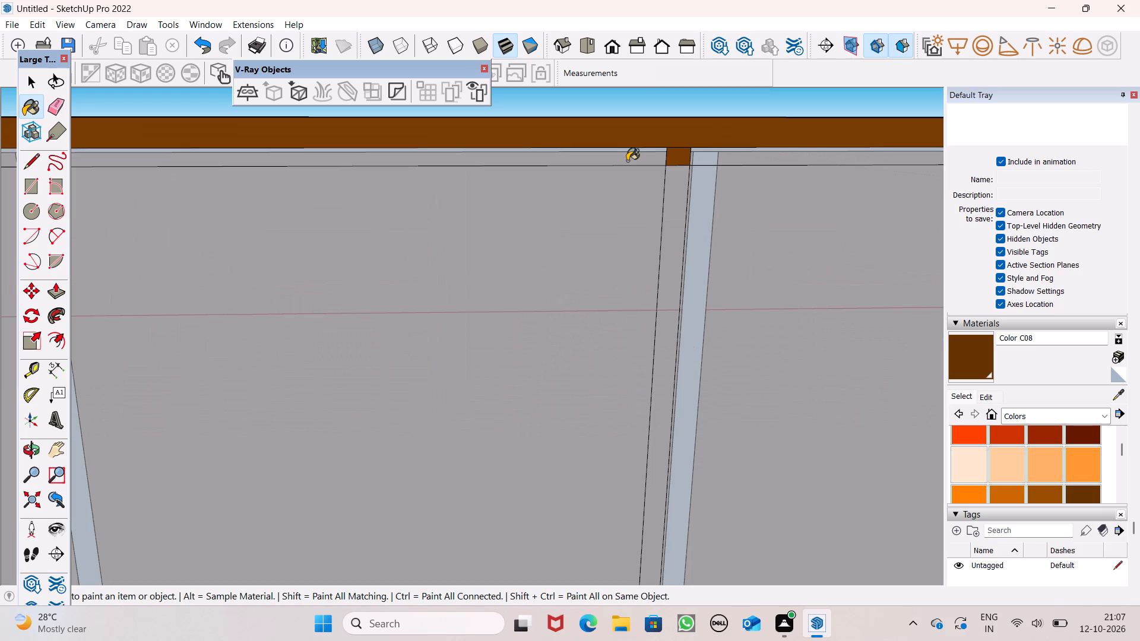
pyautogui.click(627, 161)
pyautogui.scroll(-7, 689, 151)
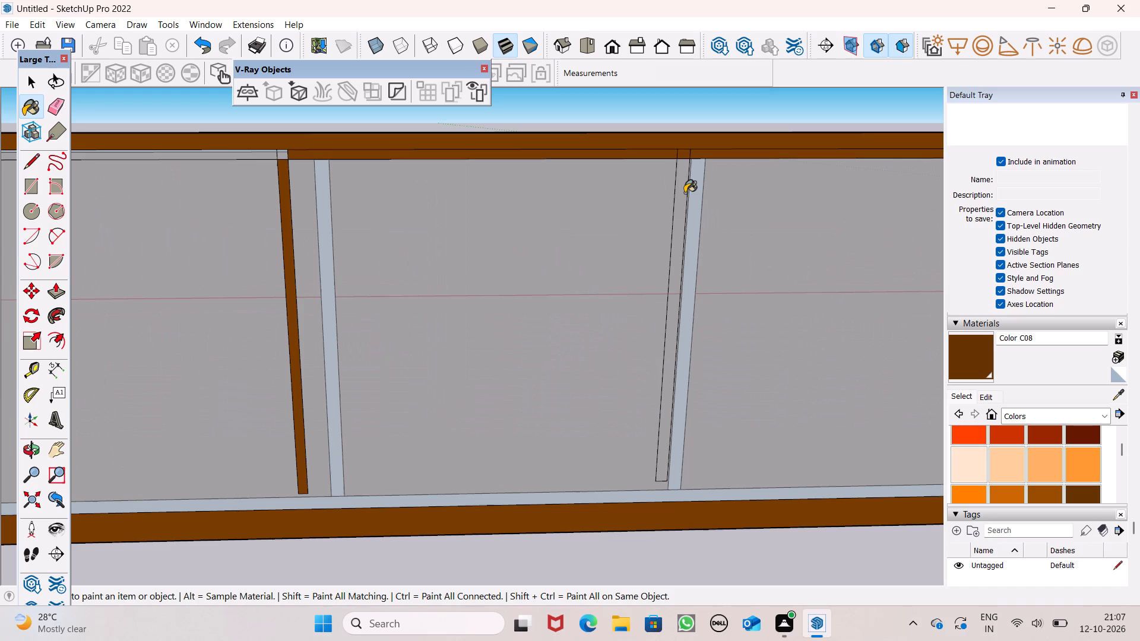
pyautogui.click(682, 193)
# Paint the top junction pieces of the third and second mullions and the thin upper strip segments beyond each with Color C08.
pyautogui.scroll(5, 185, 157)
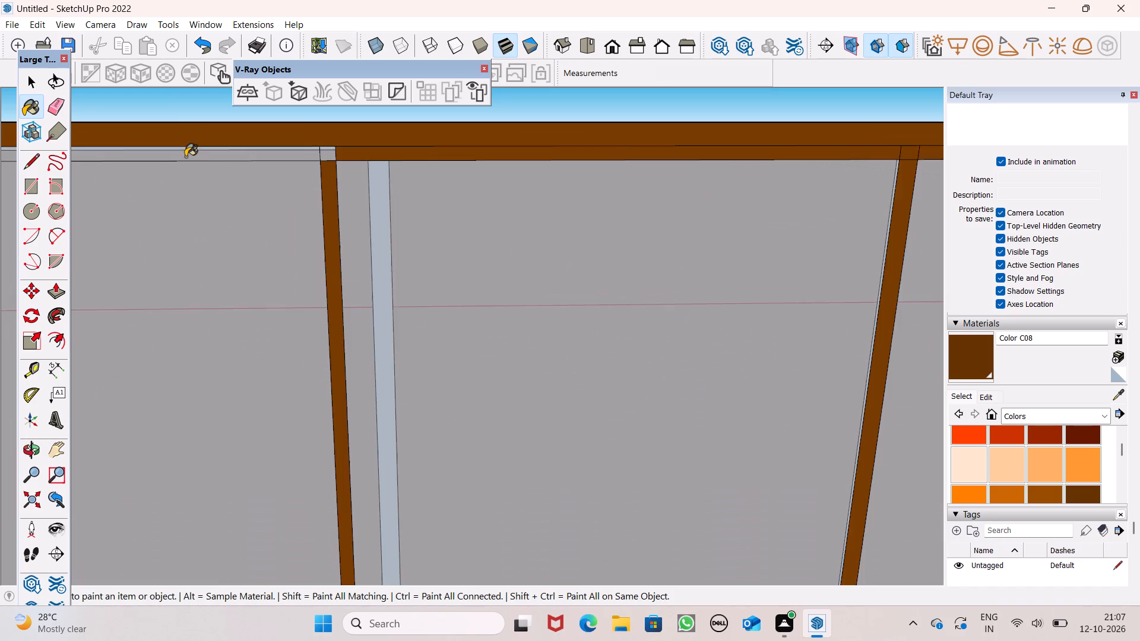
pyautogui.scroll(2, 185, 157)
pyautogui.scroll(5, 281, 145)
pyautogui.click(330, 150)
pyautogui.click(436, 156)
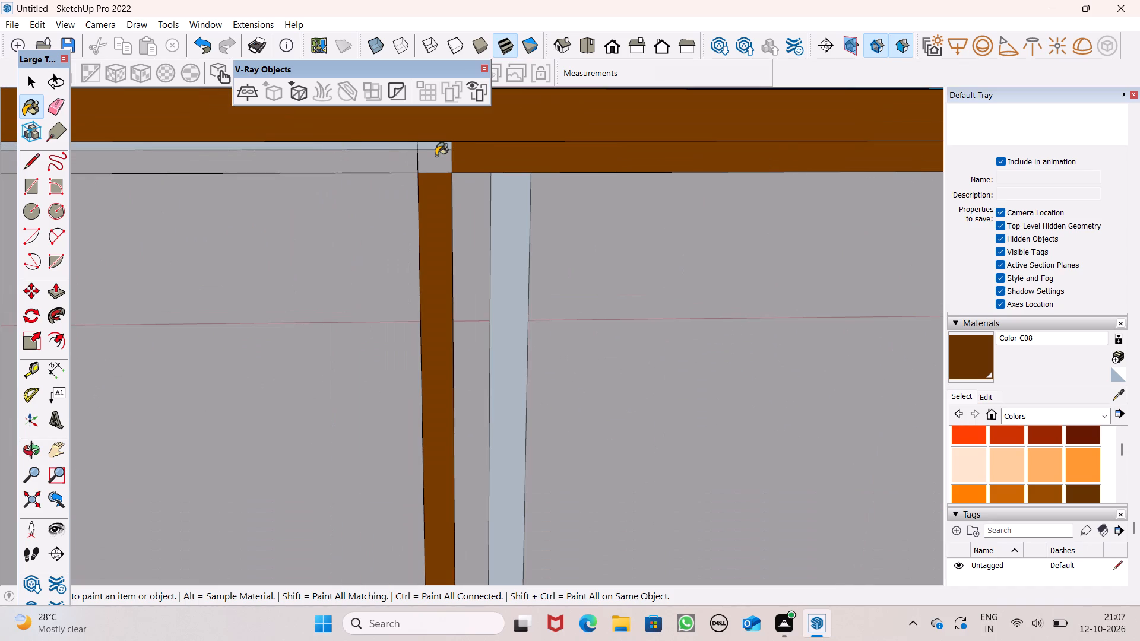
pyautogui.scroll(-12, 766, 233)
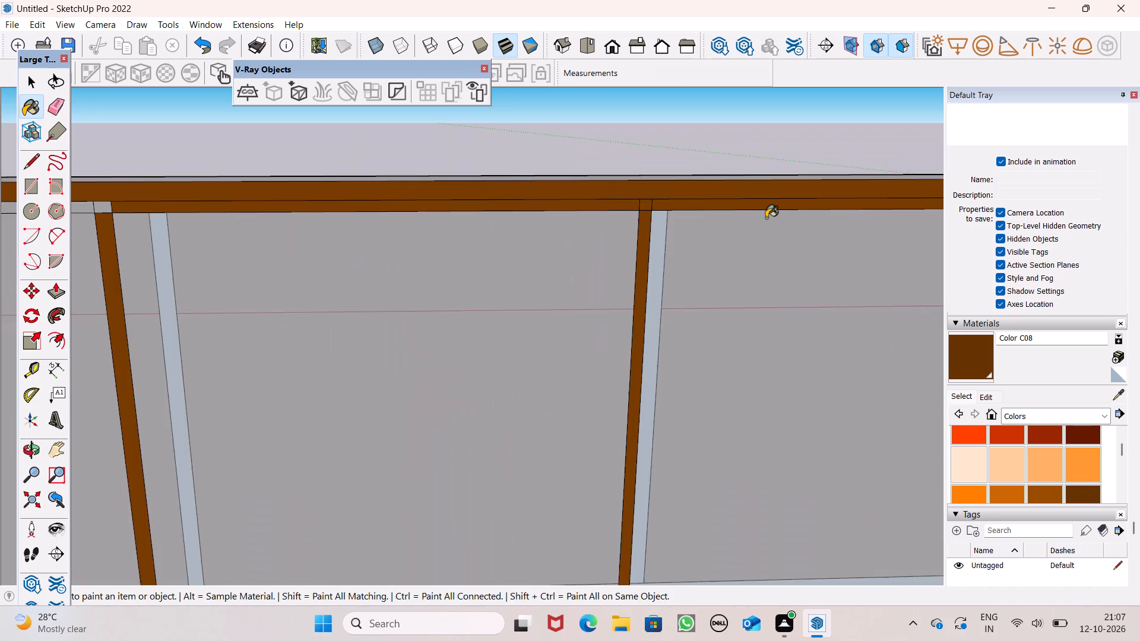
pyautogui.scroll(-5, 766, 218)
pyautogui.scroll(6, 252, 207)
pyautogui.scroll(7, 378, 229)
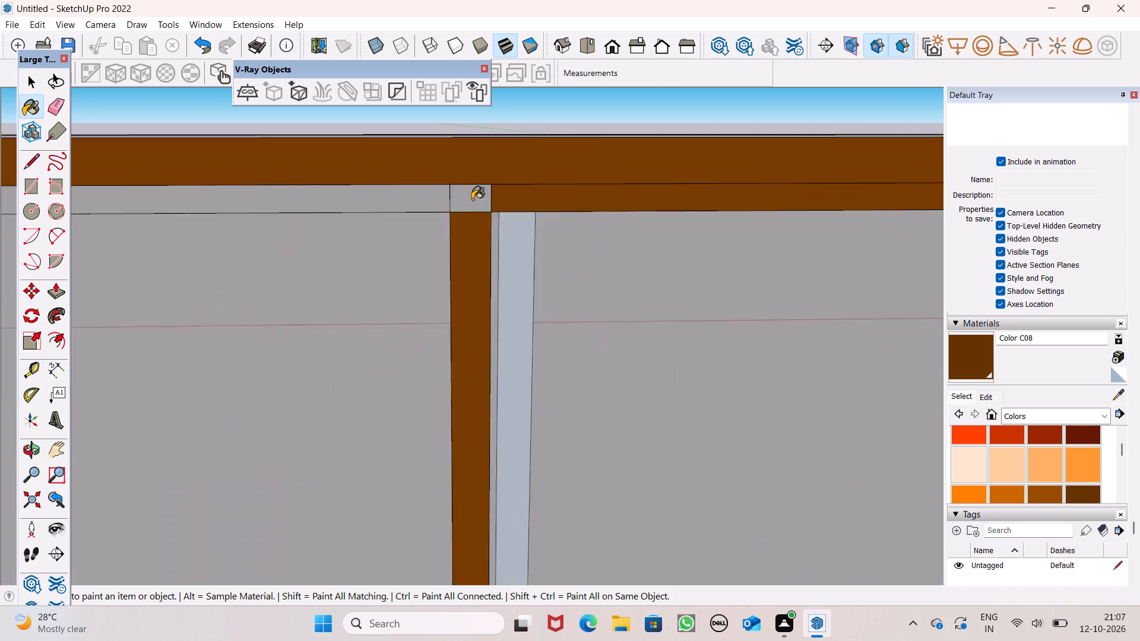
pyautogui.click(472, 199)
pyautogui.click(423, 199)
# Paint the first mullion's top junction piece and the thin upper strip segment reaching the wall's far end with Color C08.
pyautogui.scroll(-7, 508, 156)
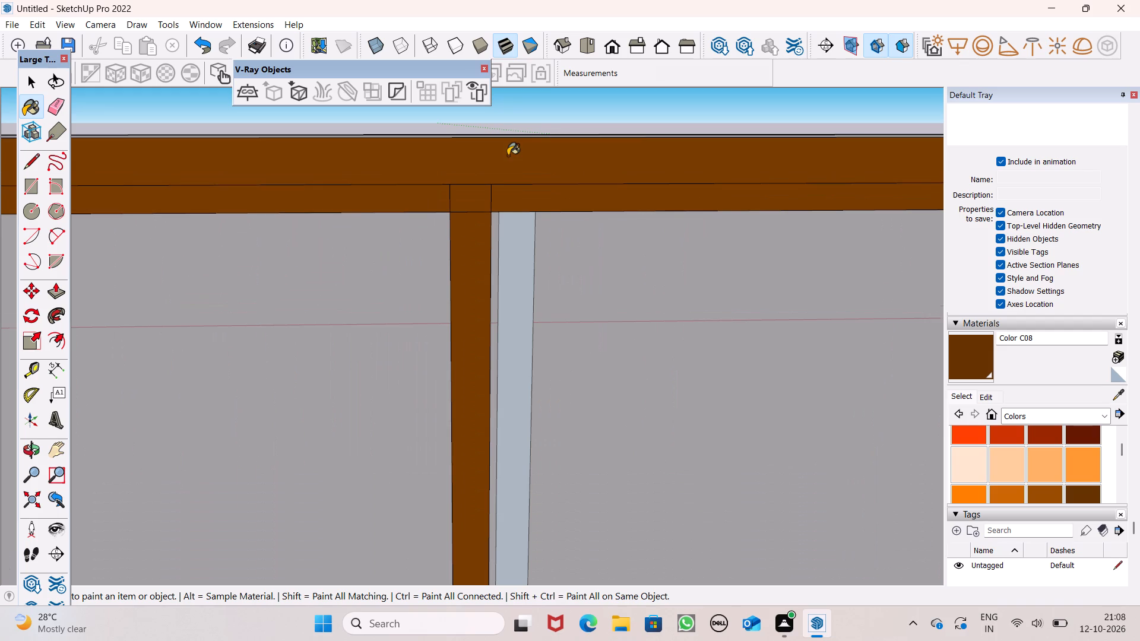
pyautogui.scroll(-10, 550, 150)
pyautogui.scroll(8, 226, 186)
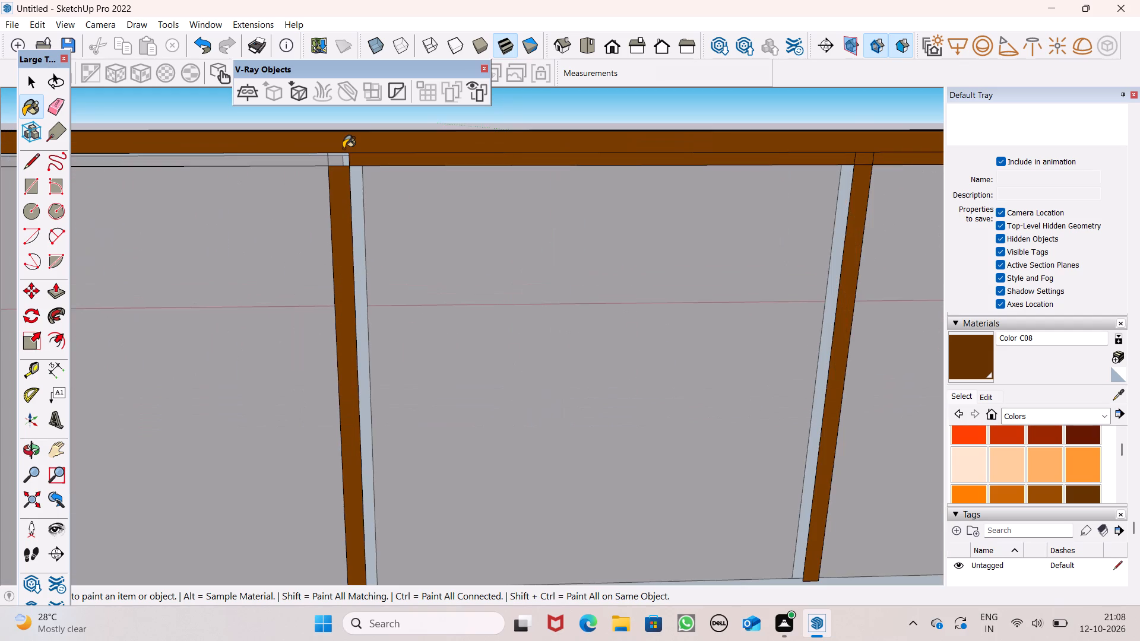
pyautogui.scroll(14, 313, 154)
pyautogui.click(337, 167)
pyautogui.click(290, 173)
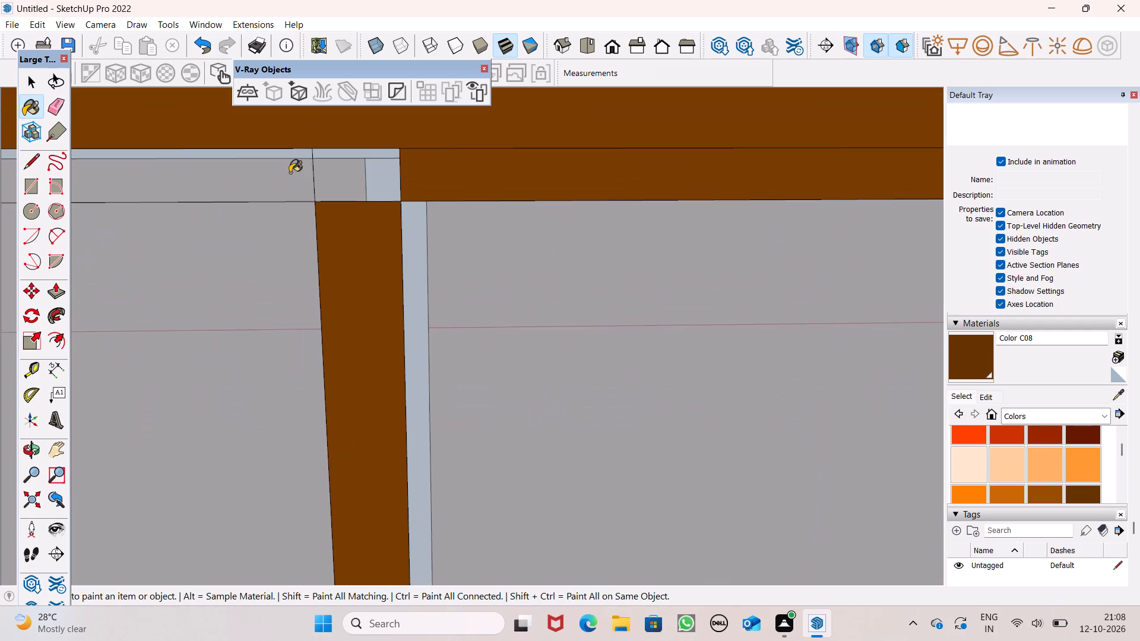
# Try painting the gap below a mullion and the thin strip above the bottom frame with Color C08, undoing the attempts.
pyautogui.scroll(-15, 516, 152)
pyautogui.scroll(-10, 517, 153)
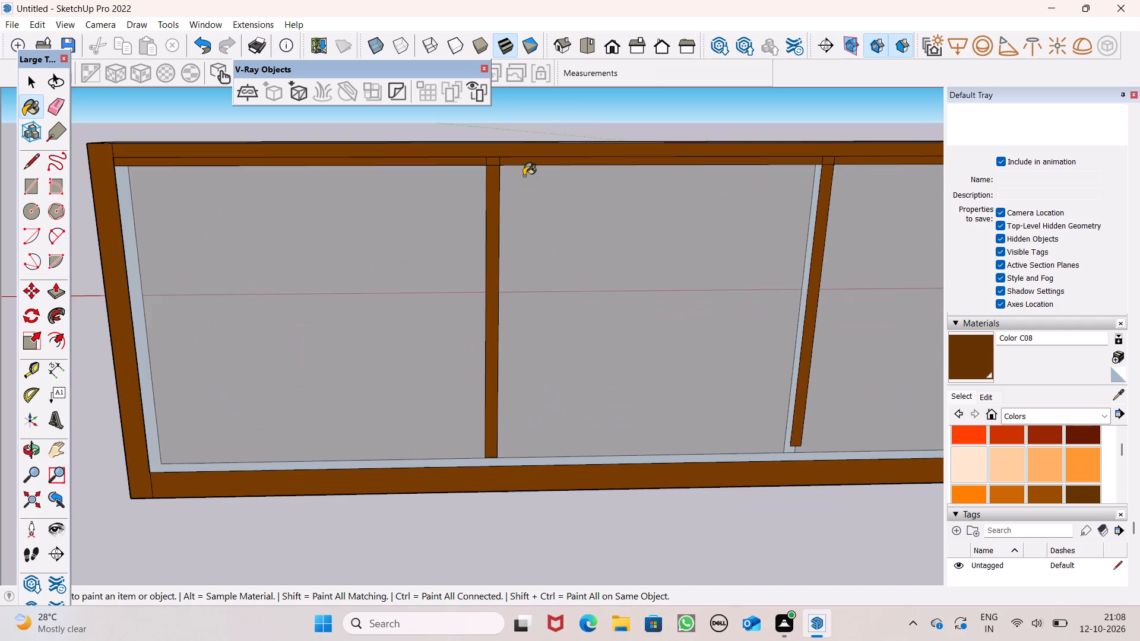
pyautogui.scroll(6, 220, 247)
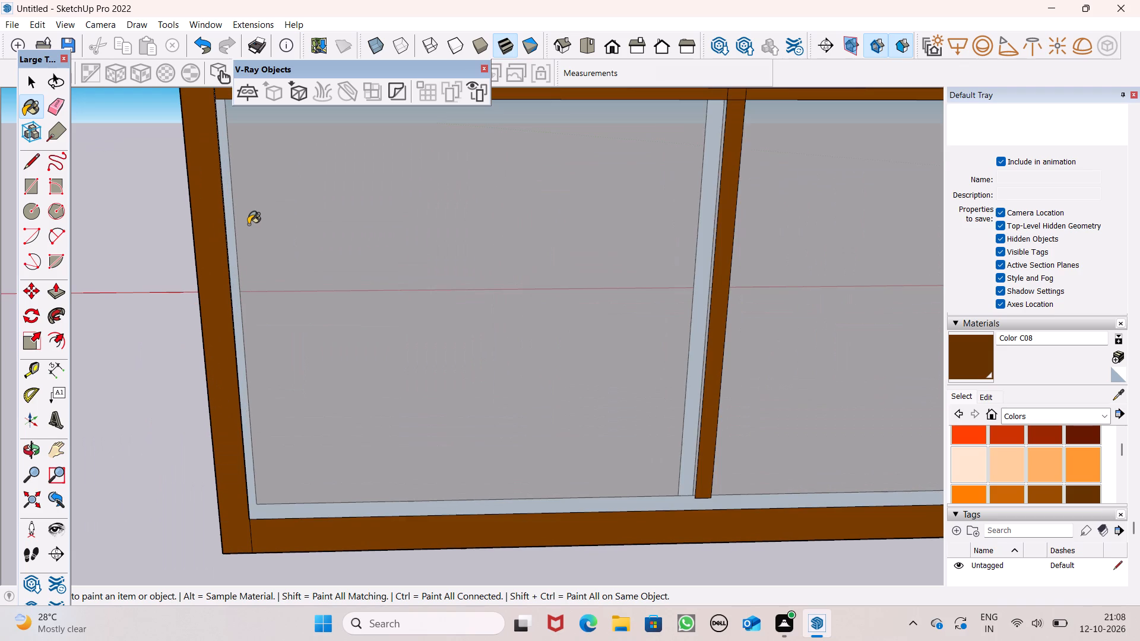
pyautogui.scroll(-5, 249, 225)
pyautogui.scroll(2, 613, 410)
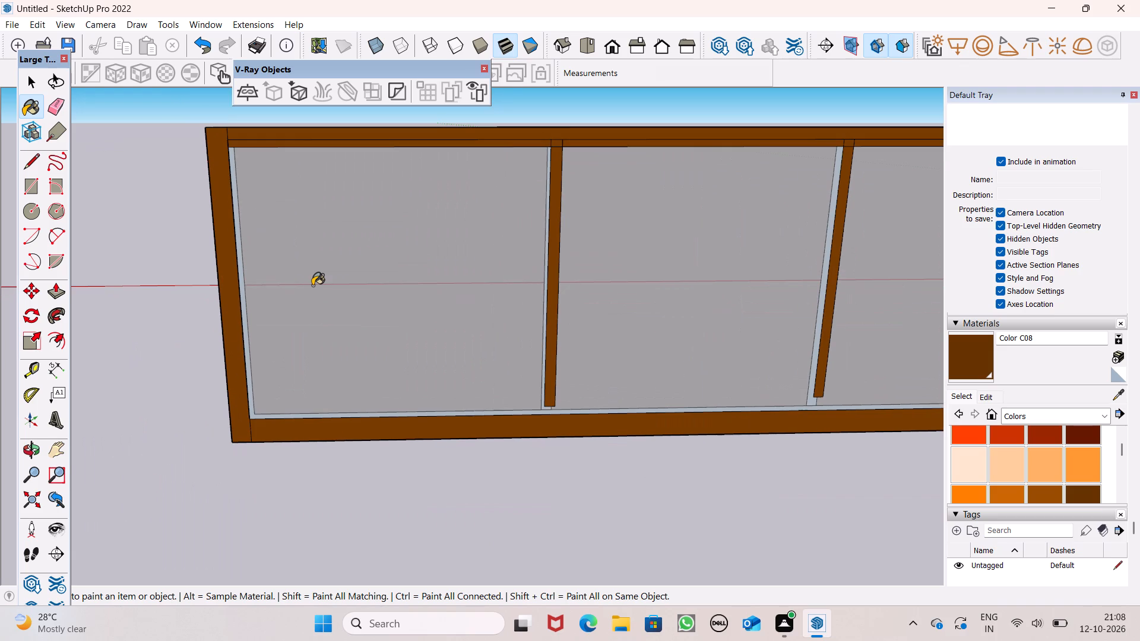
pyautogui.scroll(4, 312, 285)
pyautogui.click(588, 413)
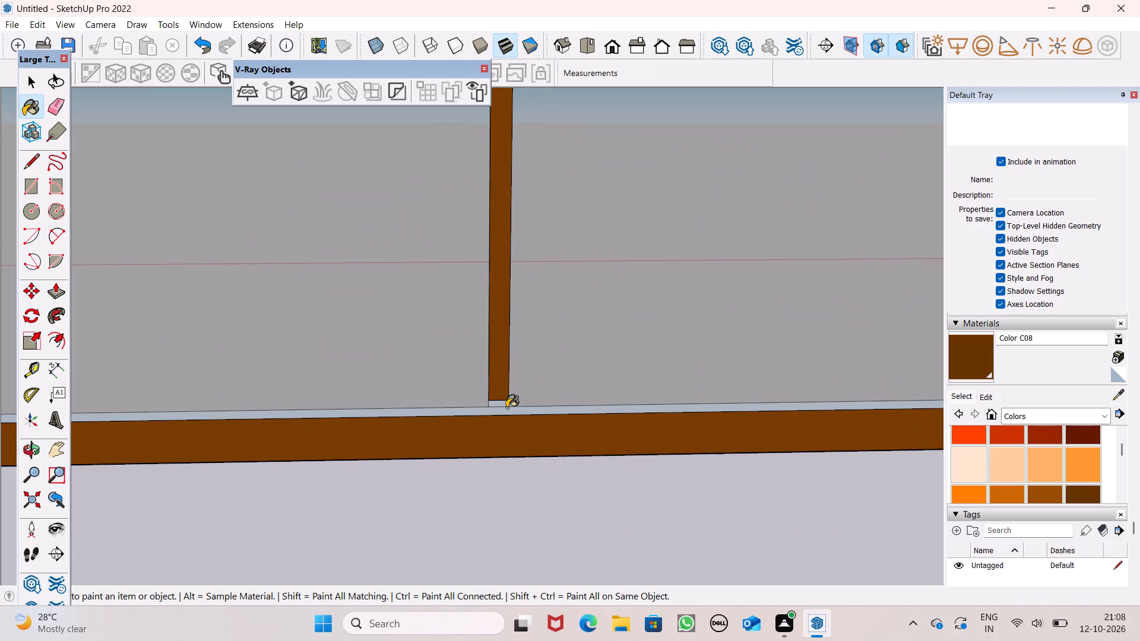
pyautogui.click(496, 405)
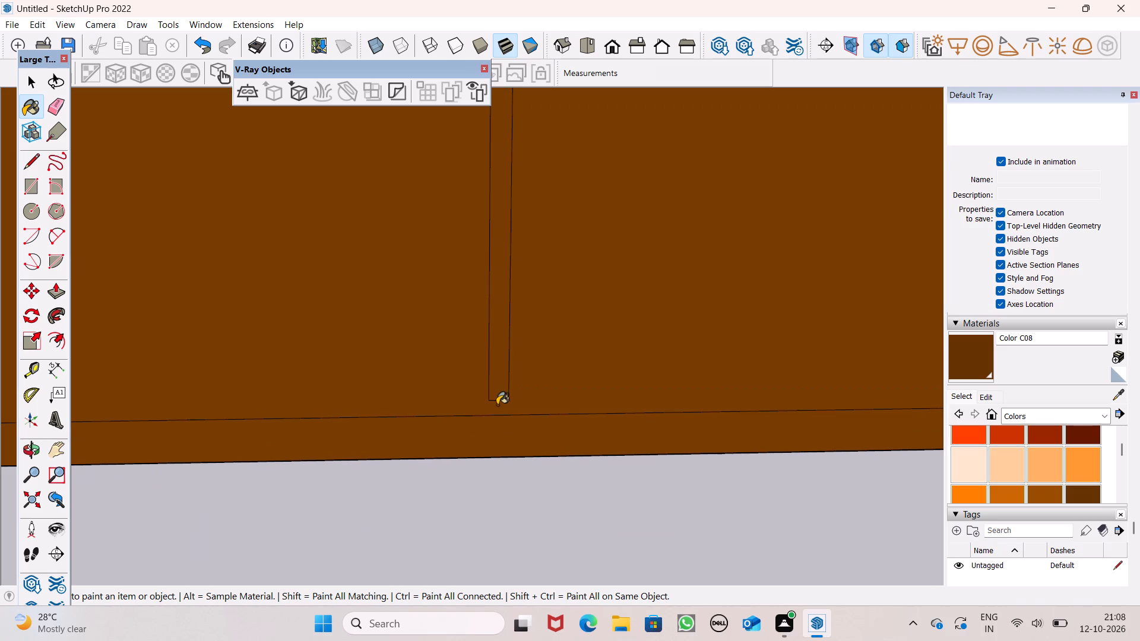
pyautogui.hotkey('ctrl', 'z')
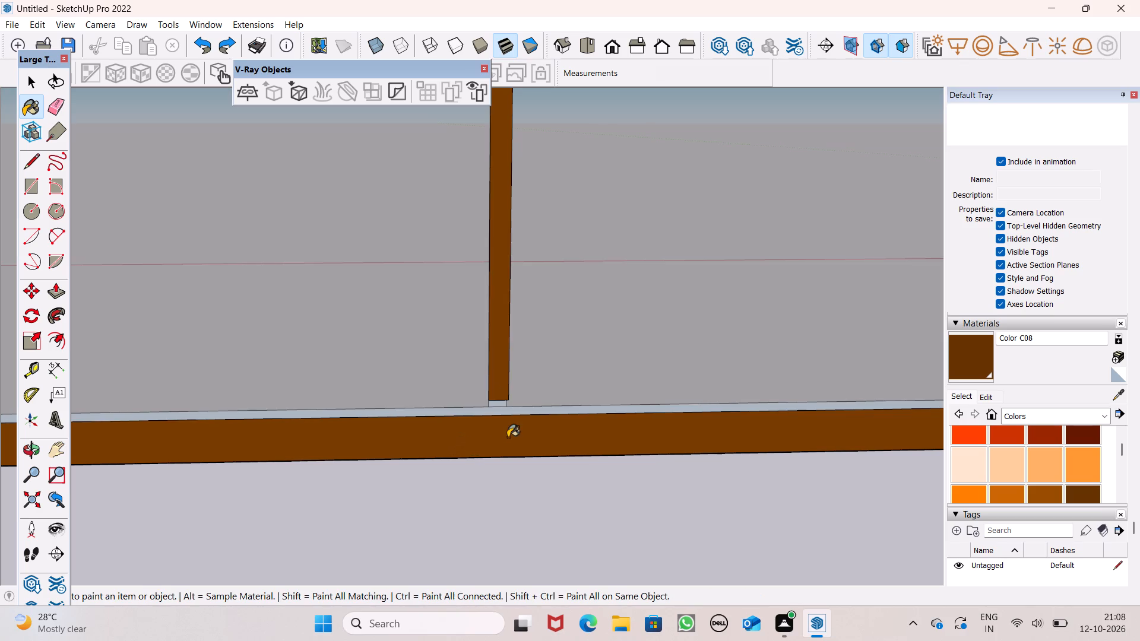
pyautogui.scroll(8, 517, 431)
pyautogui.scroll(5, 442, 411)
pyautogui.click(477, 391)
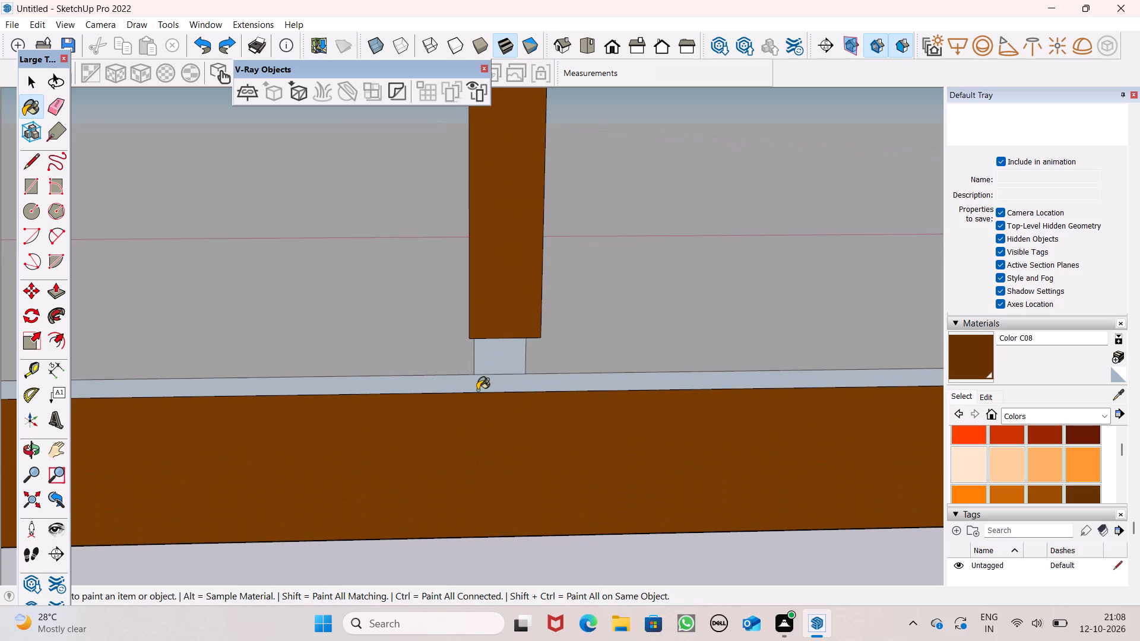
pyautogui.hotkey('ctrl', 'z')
# Paint the vertical edge strip at the wall's building end and its top corner piece with Color C08.
pyautogui.scroll(-7, 470, 403)
pyautogui.scroll(-6, 382, 442)
pyautogui.scroll(-2, 309, 432)
pyautogui.scroll(1, 309, 432)
pyautogui.scroll(-1, 309, 432)
pyautogui.scroll(1, 309, 432)
pyautogui.scroll(-16, 276, 415)
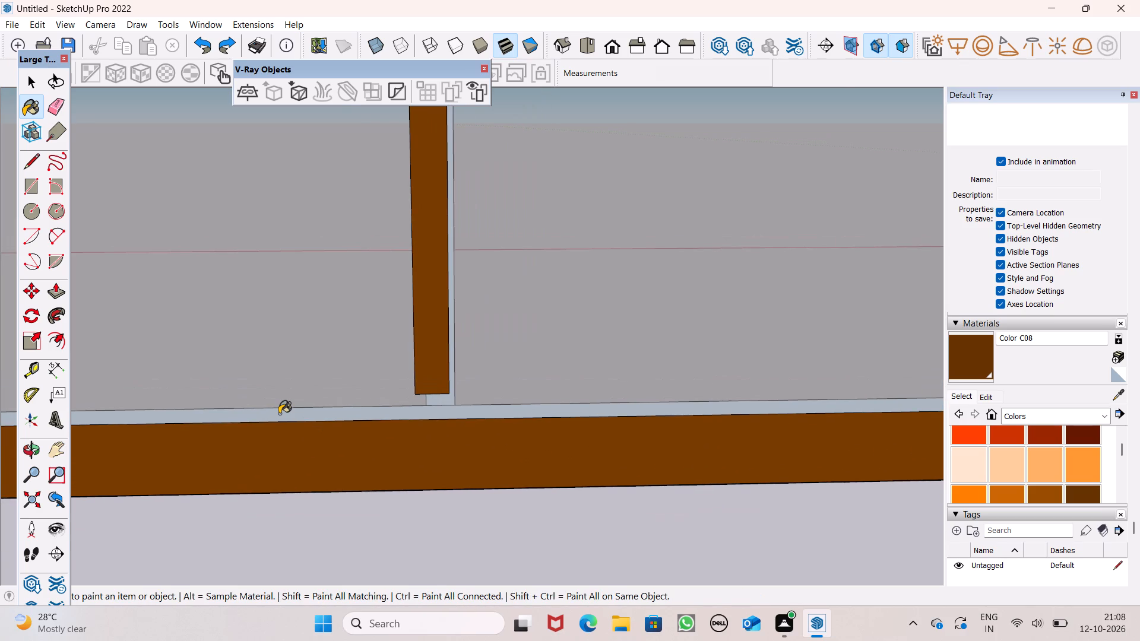
pyautogui.scroll(-16, 279, 414)
pyautogui.scroll(-7, 227, 424)
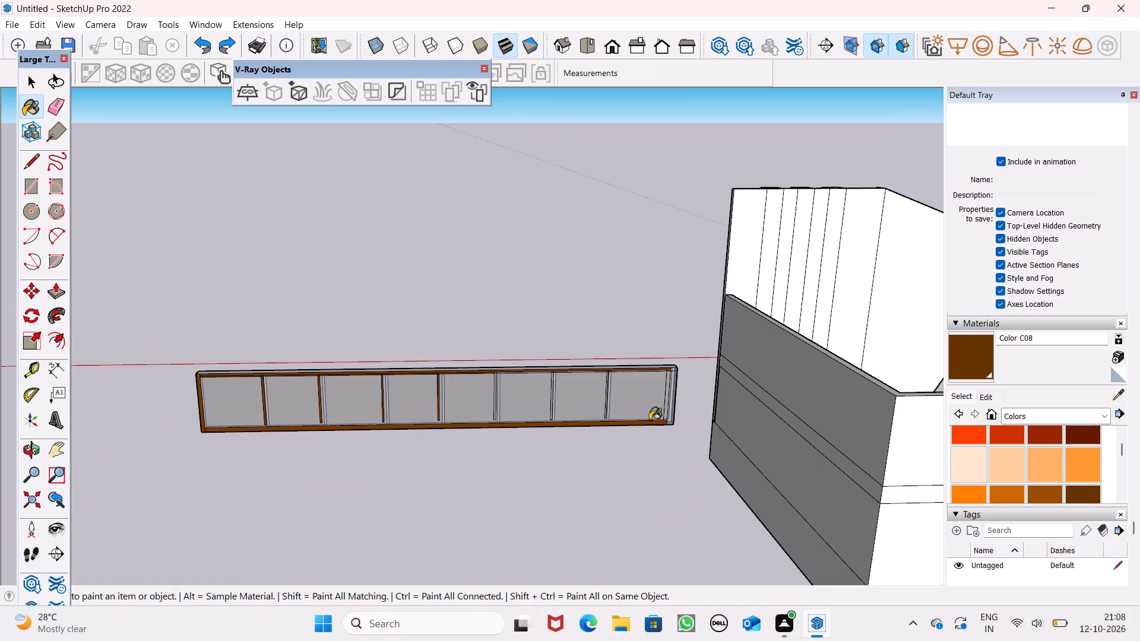
pyautogui.scroll(6, 647, 420)
pyautogui.scroll(14, 695, 391)
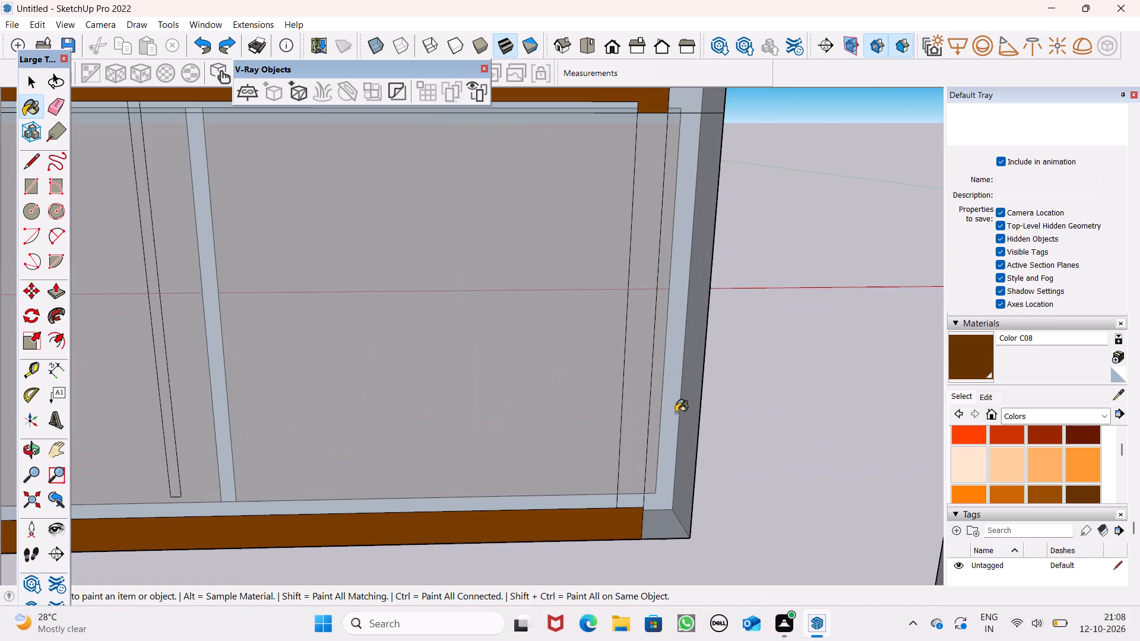
pyautogui.click(676, 412)
pyautogui.scroll(-6, 670, 426)
pyautogui.scroll(4, 677, 239)
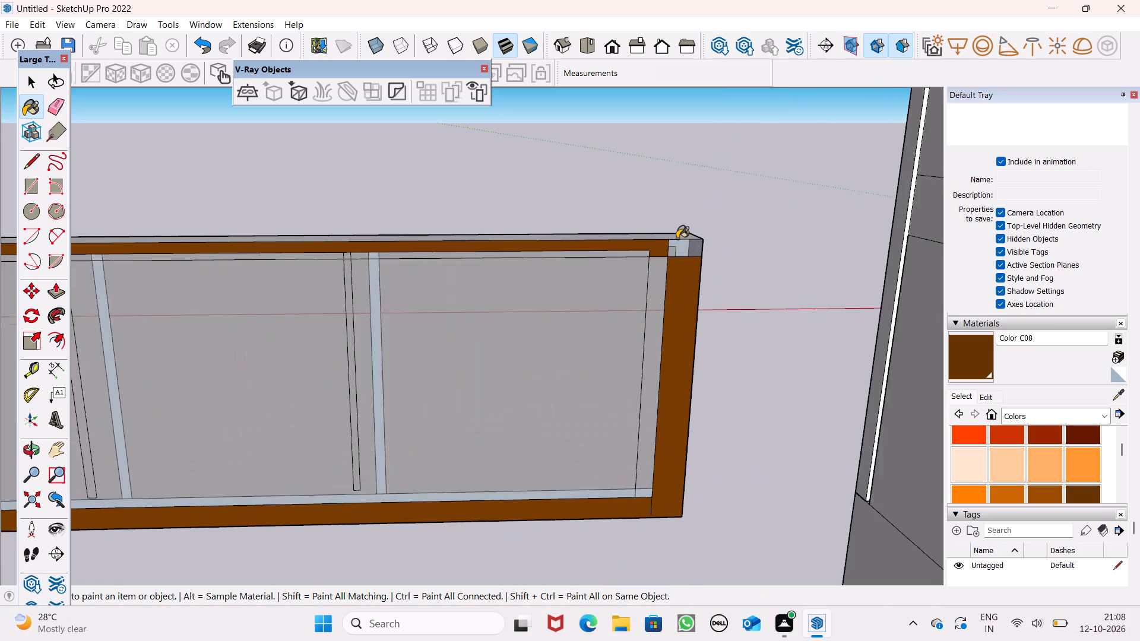
pyautogui.scroll(2, 677, 239)
pyautogui.click(683, 261)
# Paint the mullion strip nearest the building end and its top junction piece with Color C08.
pyautogui.scroll(-5, 685, 258)
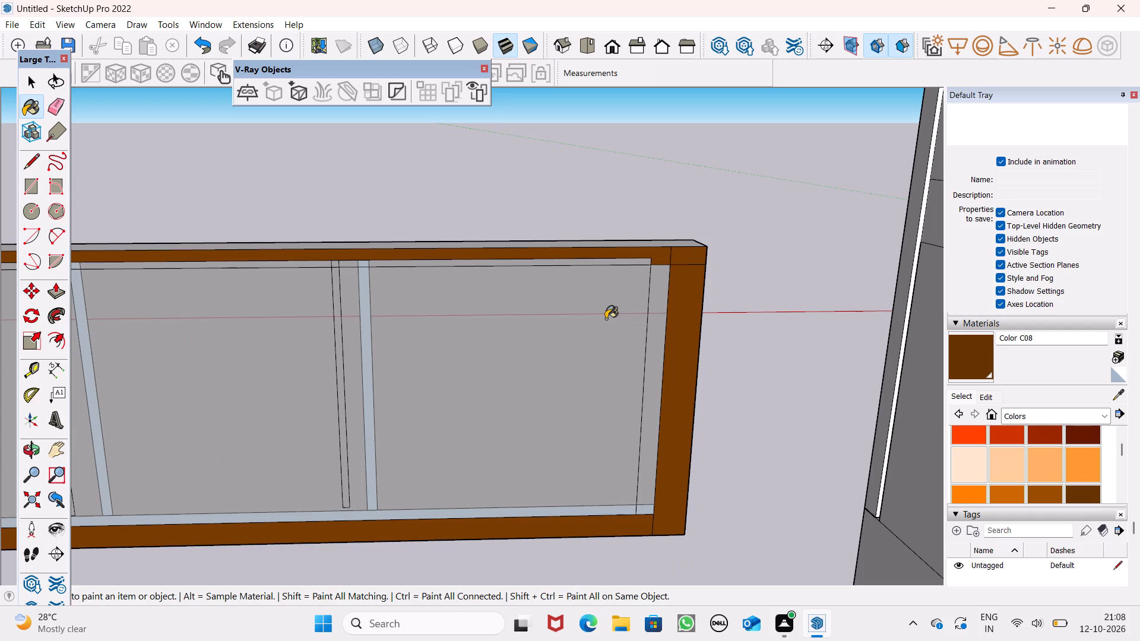
pyautogui.scroll(3, 330, 339)
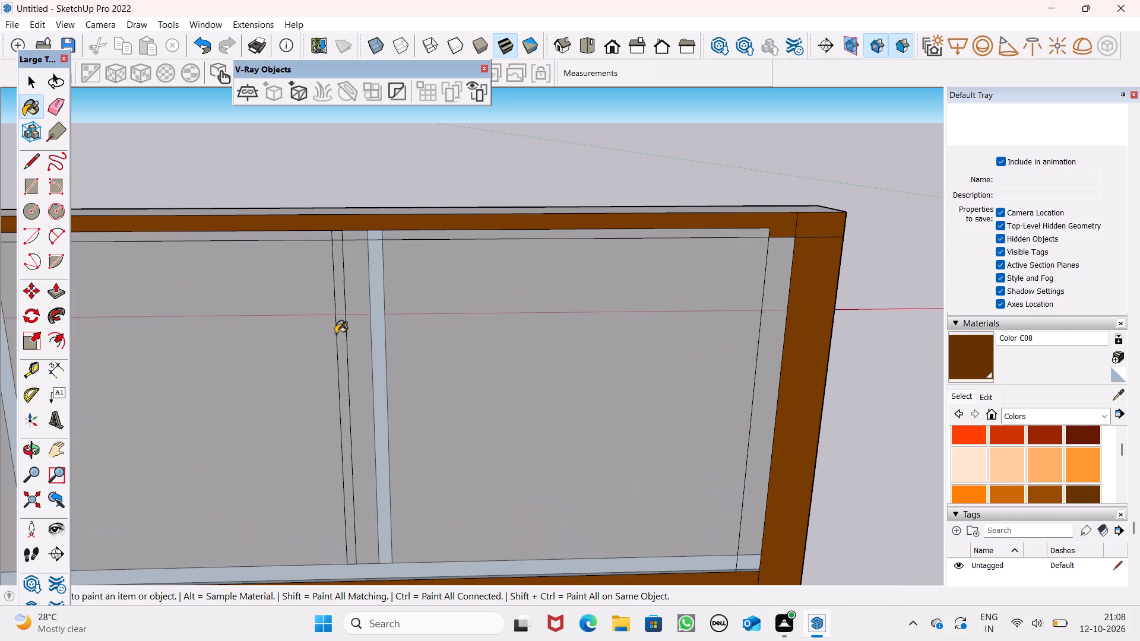
pyautogui.click(339, 331)
pyautogui.scroll(6, 335, 236)
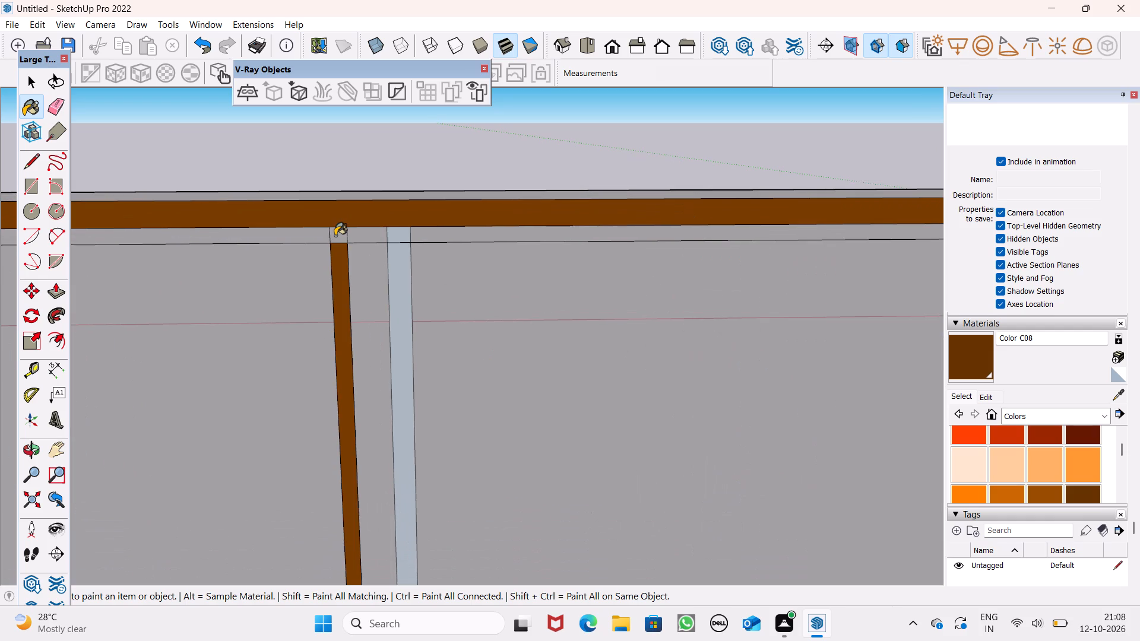
pyautogui.click(335, 236)
pyautogui.scroll(-7, 432, 195)
pyautogui.scroll(-3, 454, 278)
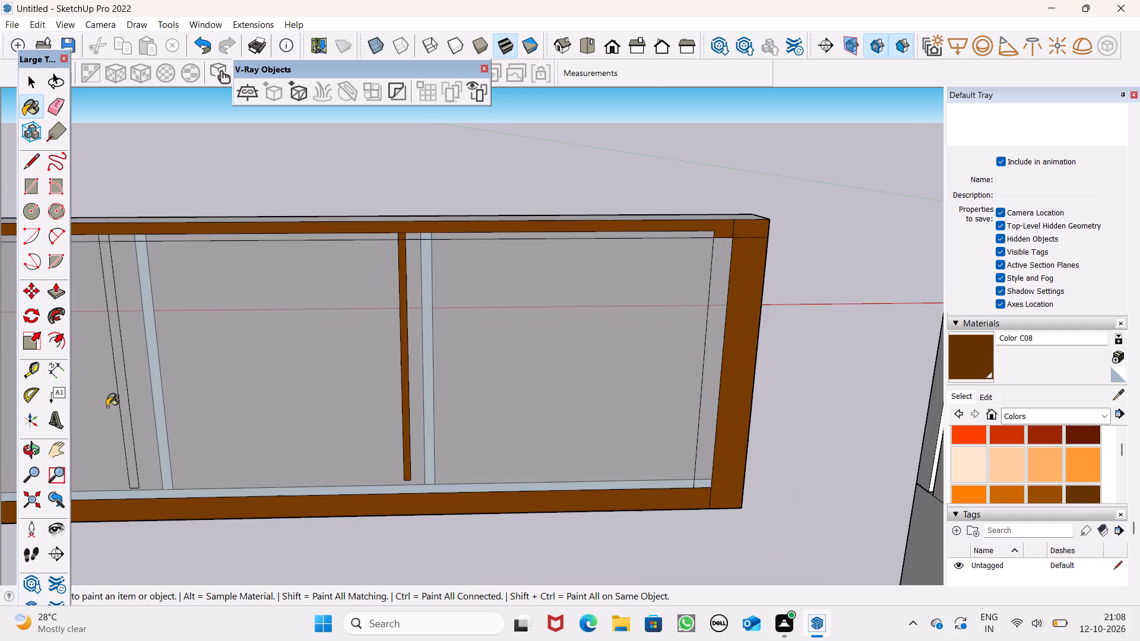
# Paint the second mullion strip from the wall's building end and its top junction piece with Color C08.
pyautogui.scroll(4, 107, 407)
pyautogui.click(124, 401)
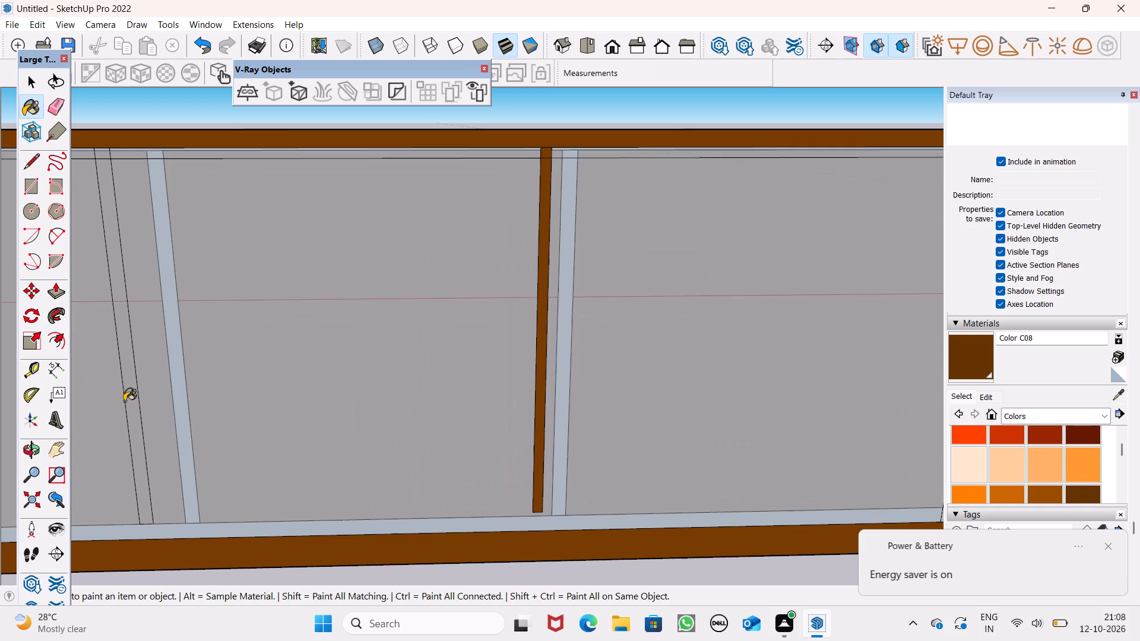
pyautogui.click(132, 388)
pyautogui.scroll(-6, 192, 297)
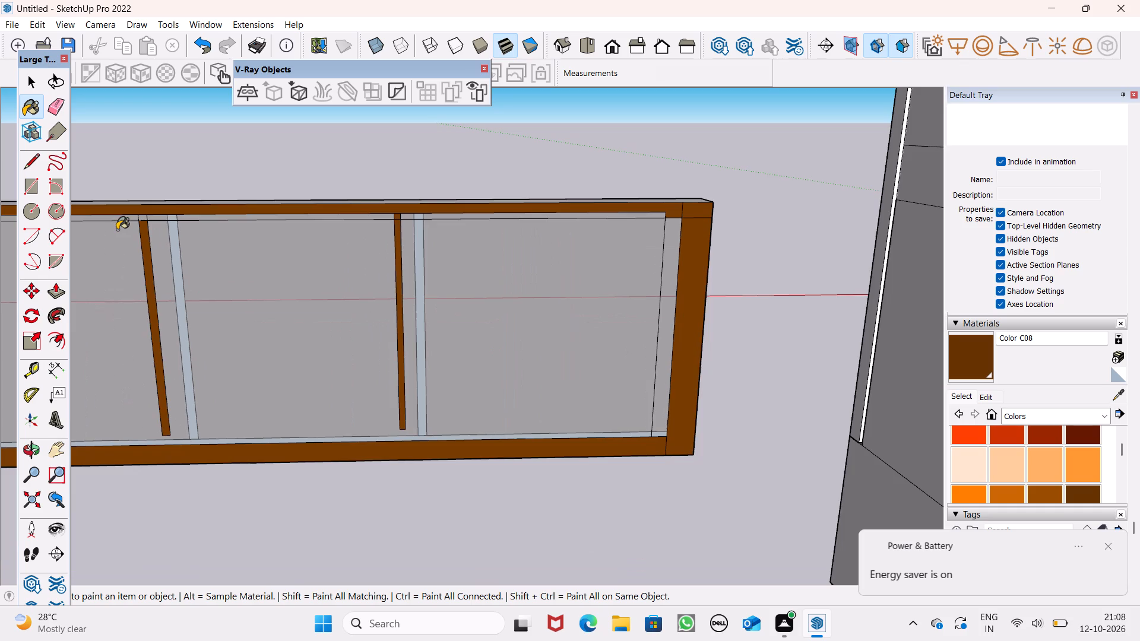
pyautogui.scroll(8, 118, 229)
pyautogui.scroll(6, 161, 195)
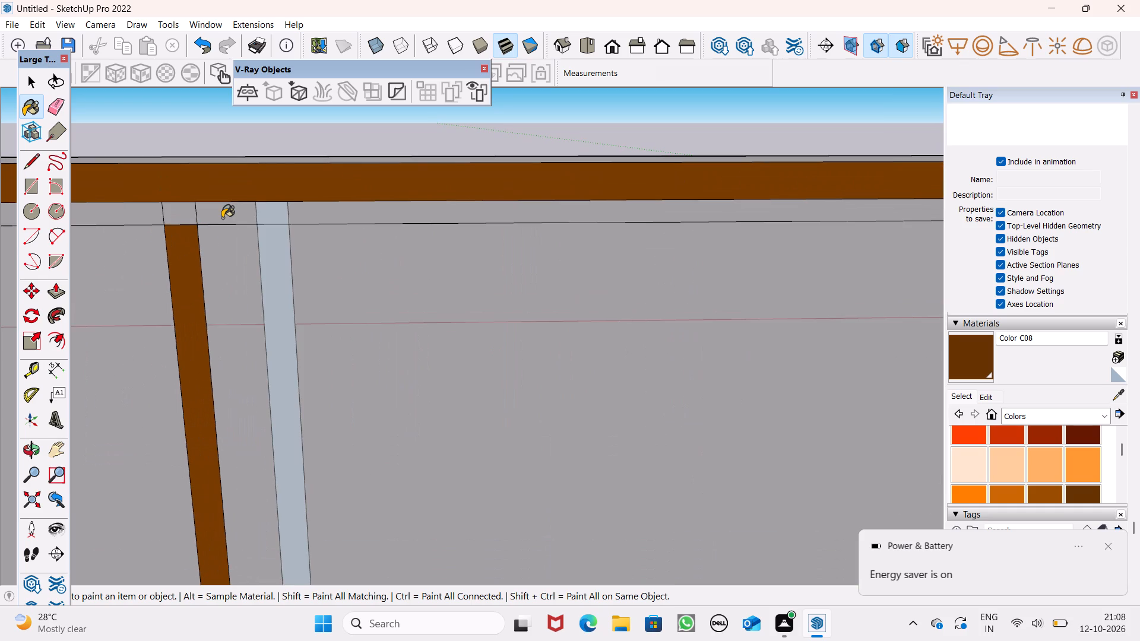
pyautogui.click(178, 211)
# Paint the two thin upper strip segments between the second mullion and the wall's building end with Color C08.
pyautogui.click(222, 218)
pyautogui.scroll(-7, 284, 173)
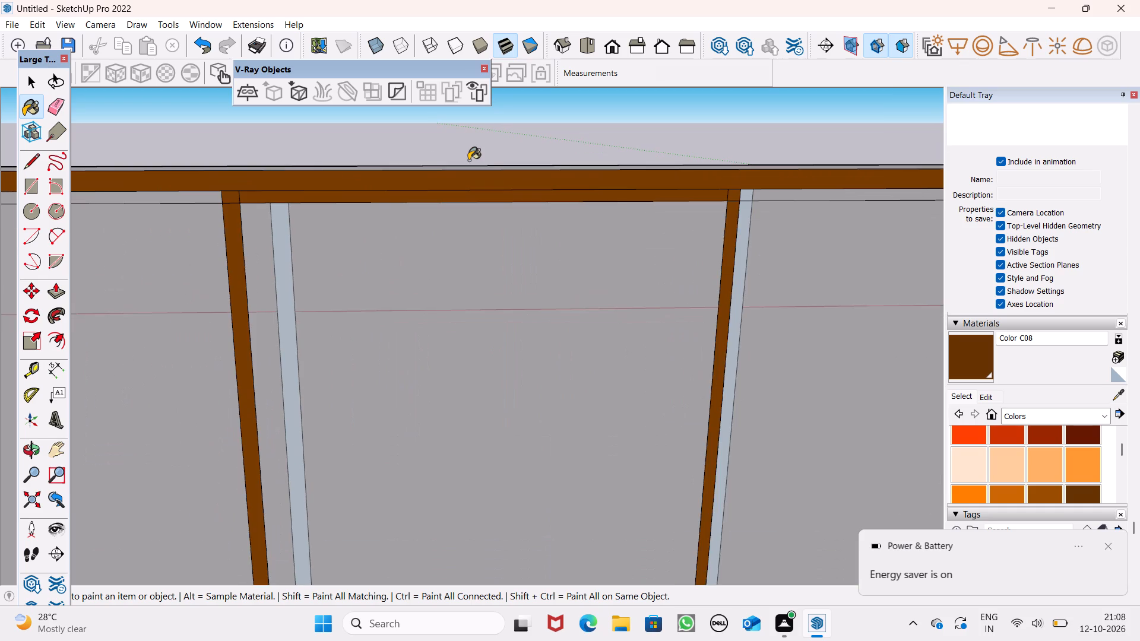
pyautogui.scroll(-8, 468, 160)
pyautogui.scroll(15, 568, 177)
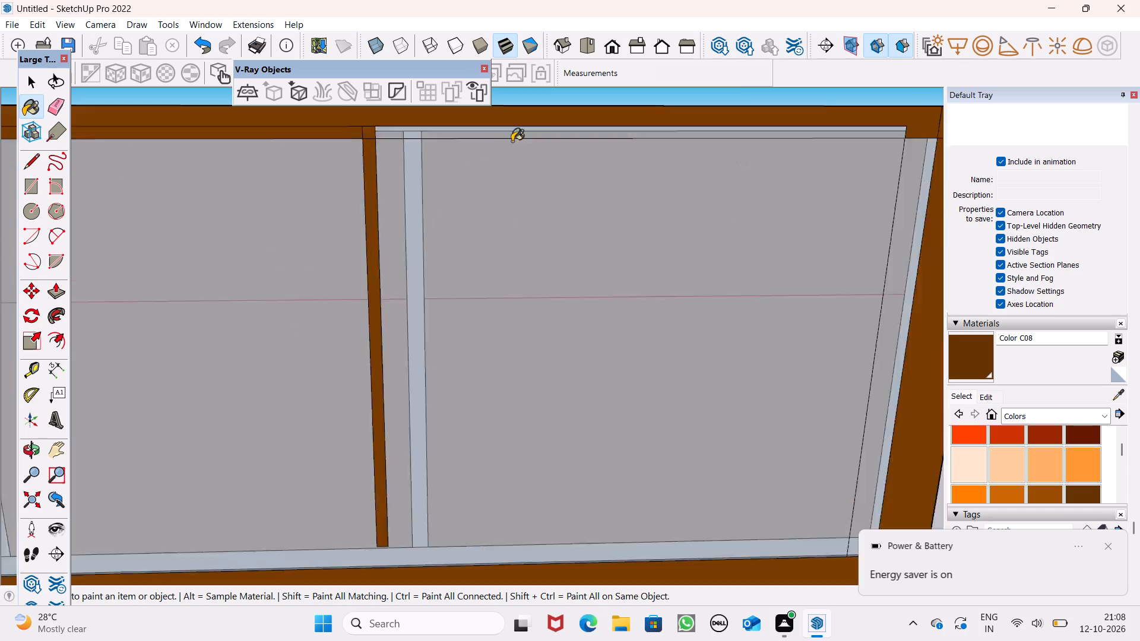
pyautogui.click(512, 135)
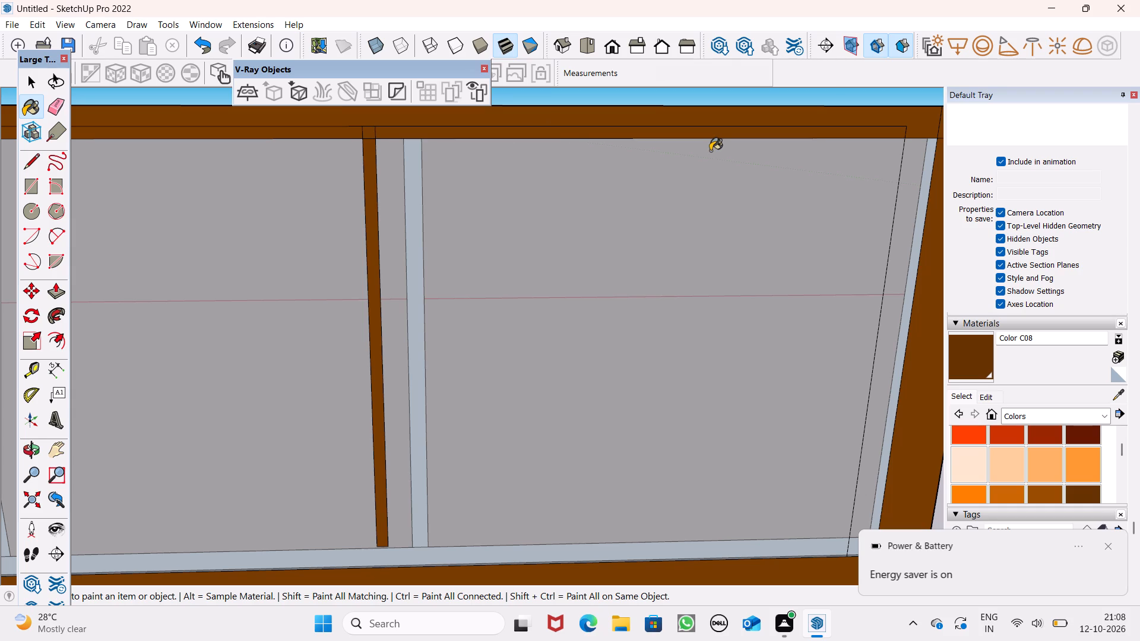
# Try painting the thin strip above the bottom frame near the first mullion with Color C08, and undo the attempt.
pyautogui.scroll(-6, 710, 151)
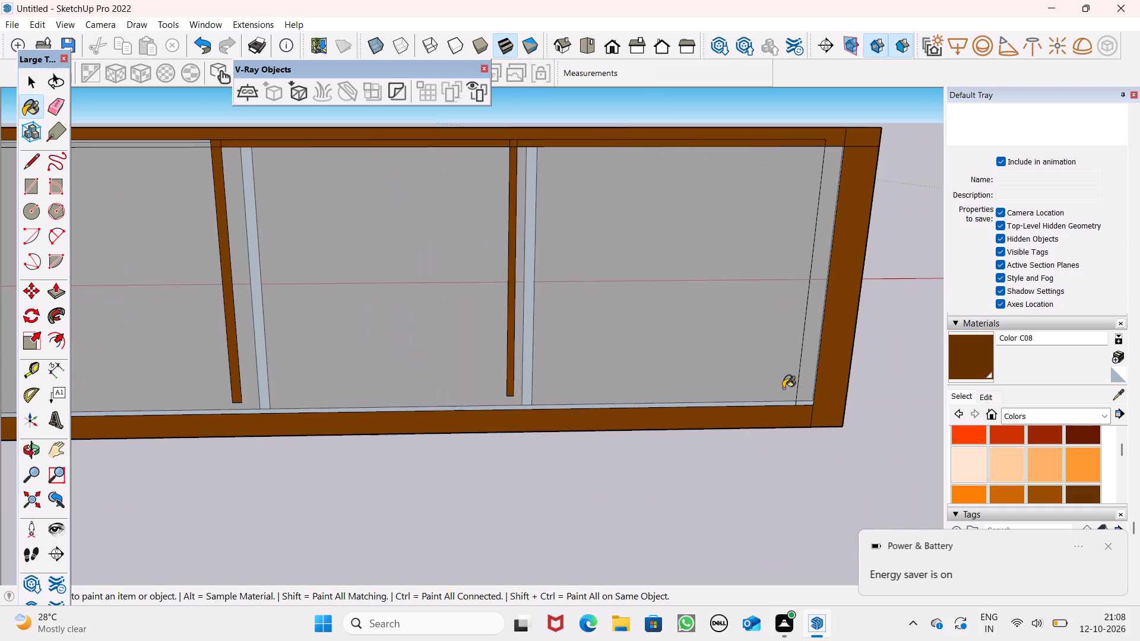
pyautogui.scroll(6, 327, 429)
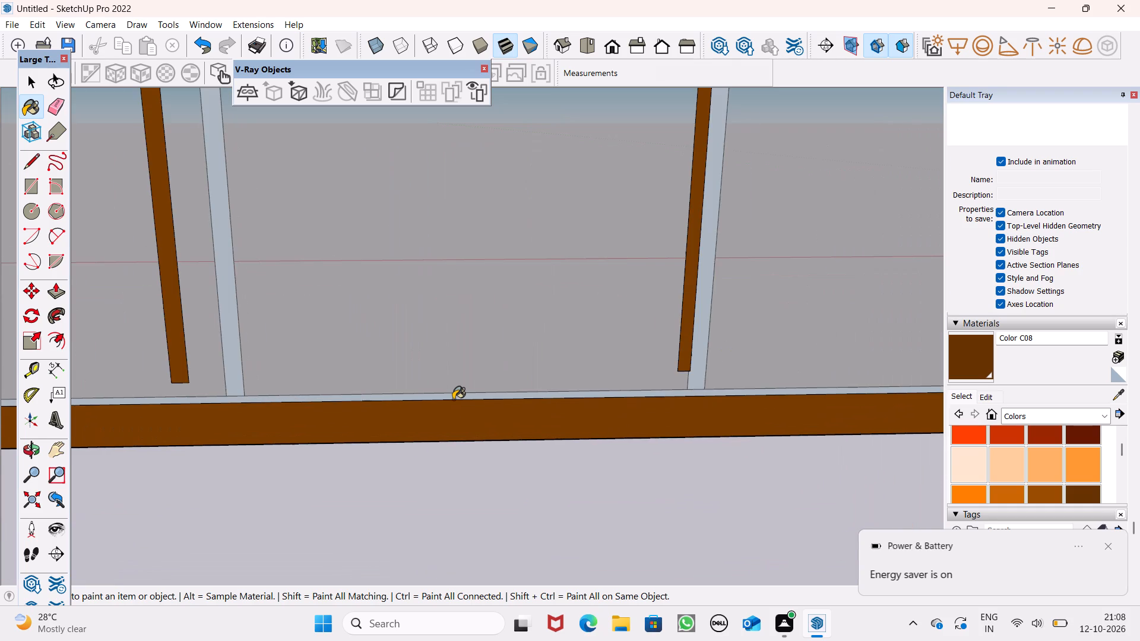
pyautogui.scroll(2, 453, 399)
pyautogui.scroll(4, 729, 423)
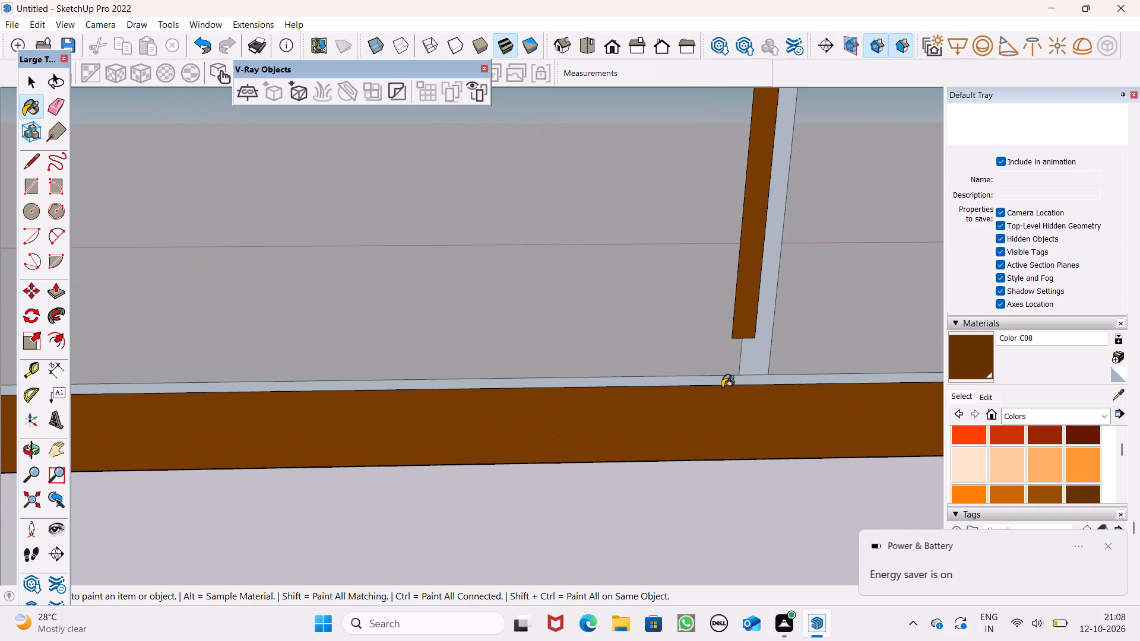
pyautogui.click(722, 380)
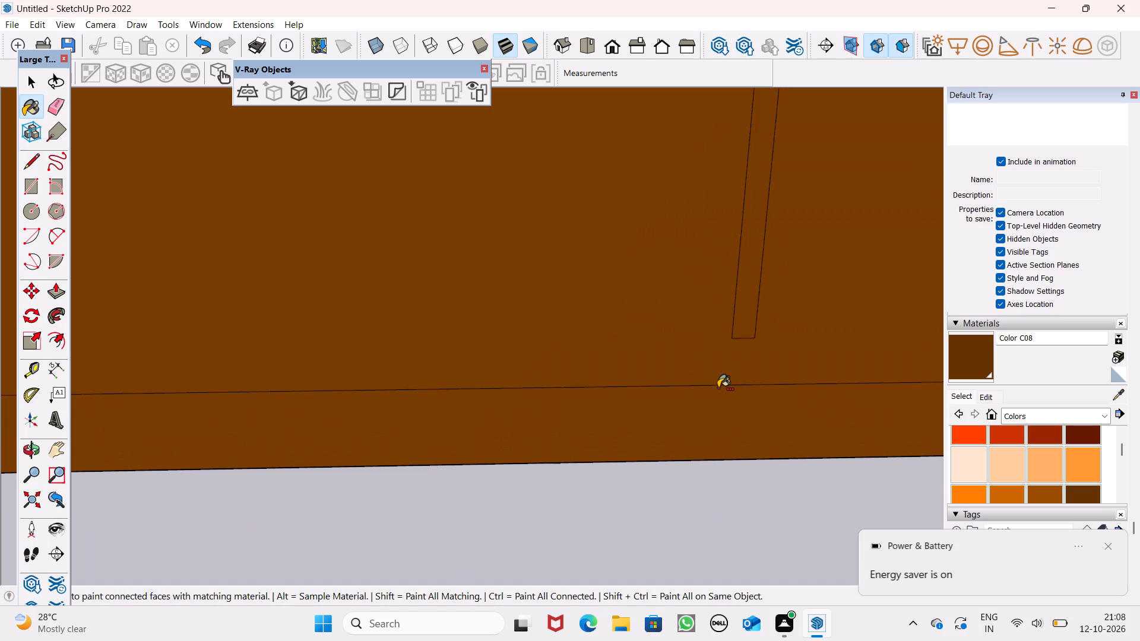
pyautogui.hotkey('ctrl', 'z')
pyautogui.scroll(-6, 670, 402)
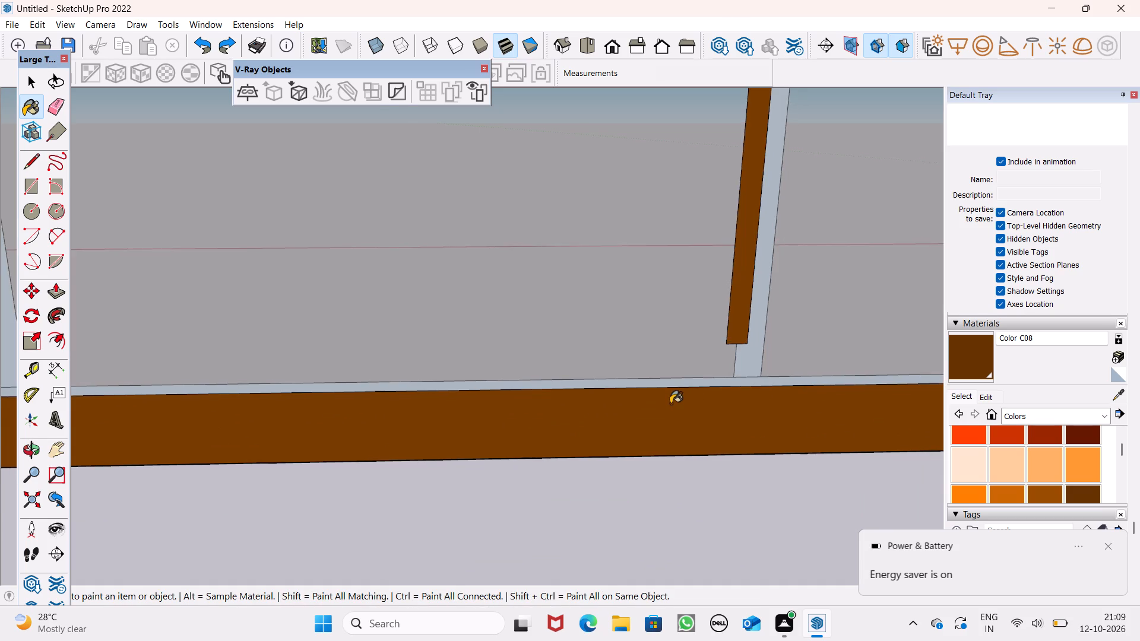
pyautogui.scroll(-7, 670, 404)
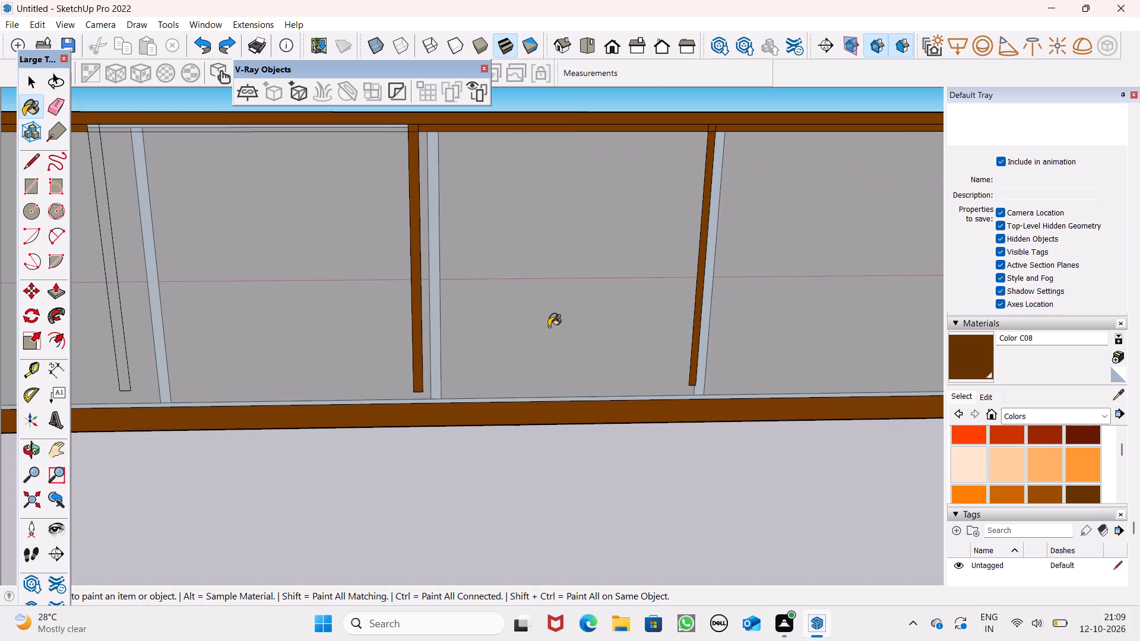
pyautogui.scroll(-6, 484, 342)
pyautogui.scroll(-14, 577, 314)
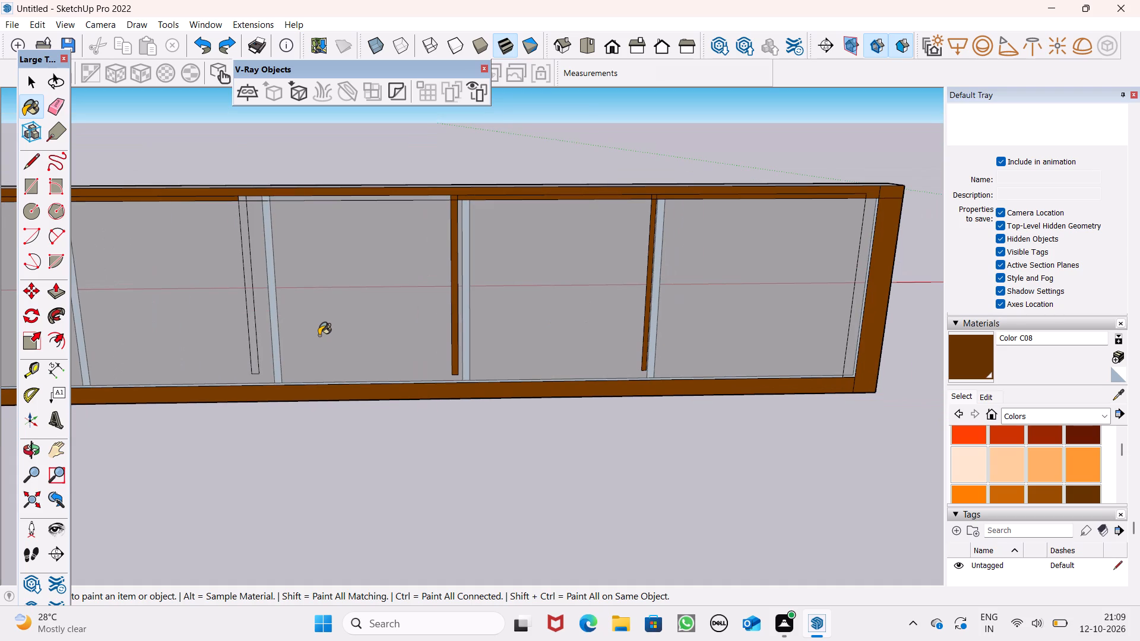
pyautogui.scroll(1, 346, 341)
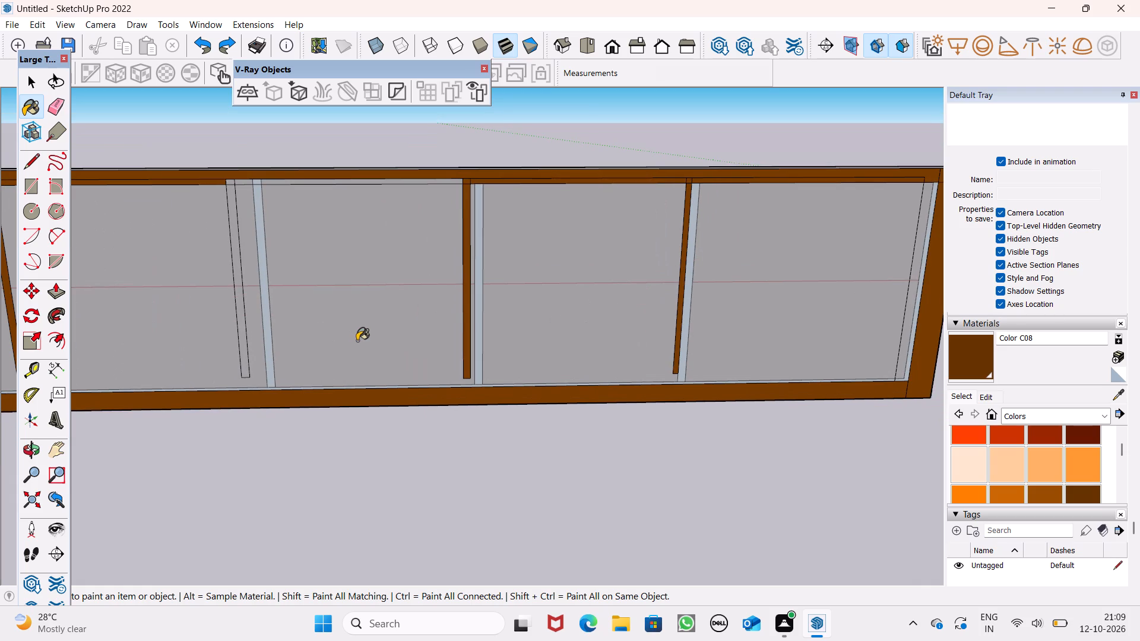
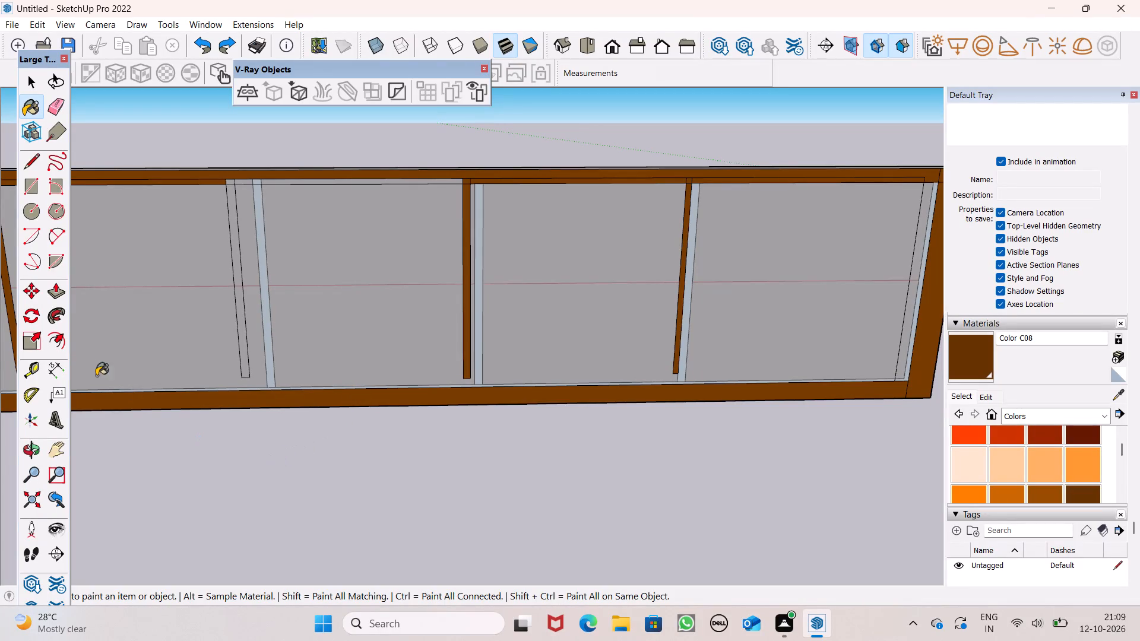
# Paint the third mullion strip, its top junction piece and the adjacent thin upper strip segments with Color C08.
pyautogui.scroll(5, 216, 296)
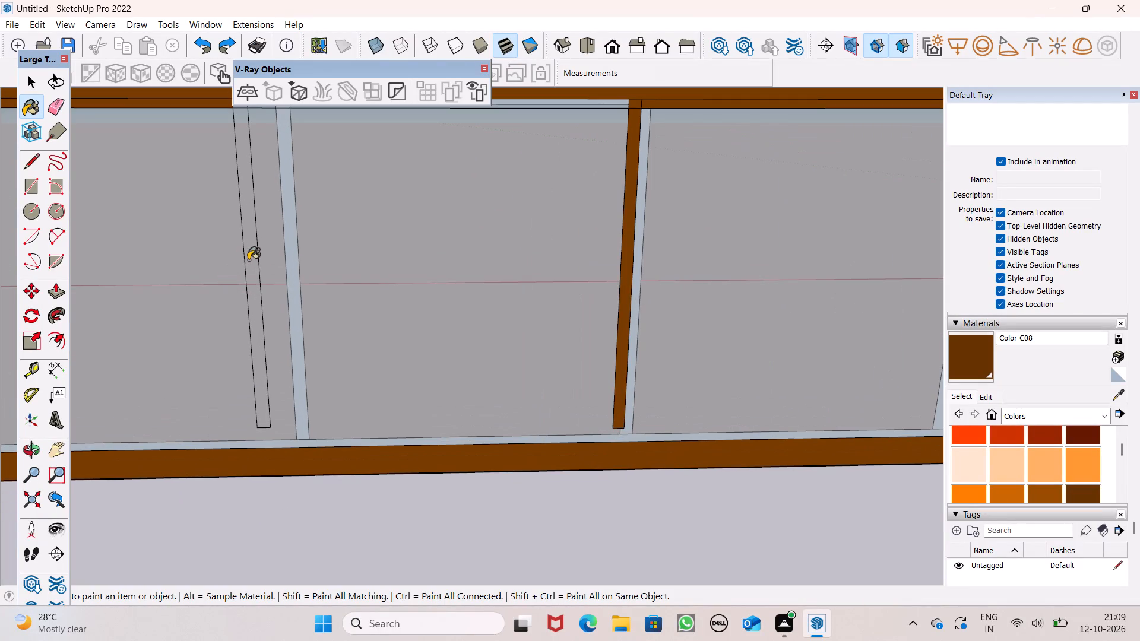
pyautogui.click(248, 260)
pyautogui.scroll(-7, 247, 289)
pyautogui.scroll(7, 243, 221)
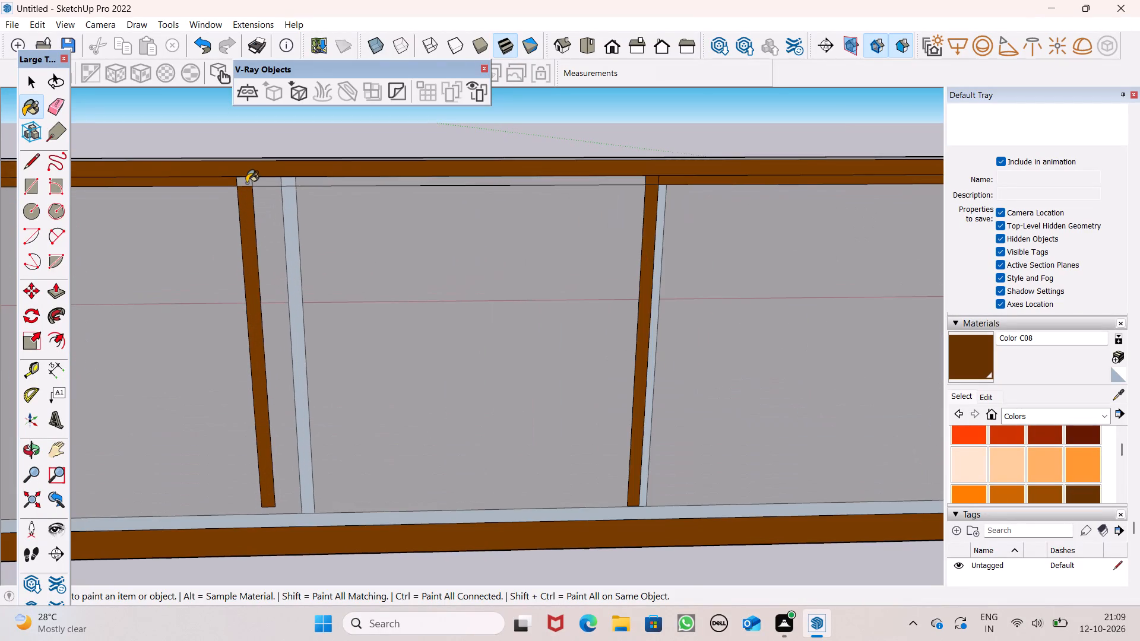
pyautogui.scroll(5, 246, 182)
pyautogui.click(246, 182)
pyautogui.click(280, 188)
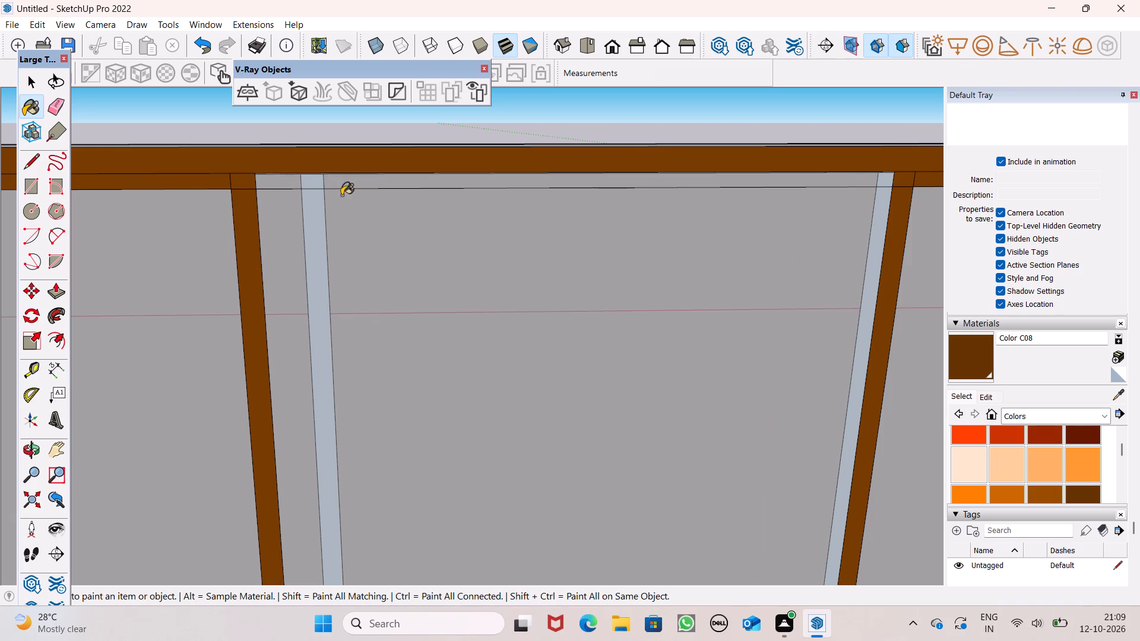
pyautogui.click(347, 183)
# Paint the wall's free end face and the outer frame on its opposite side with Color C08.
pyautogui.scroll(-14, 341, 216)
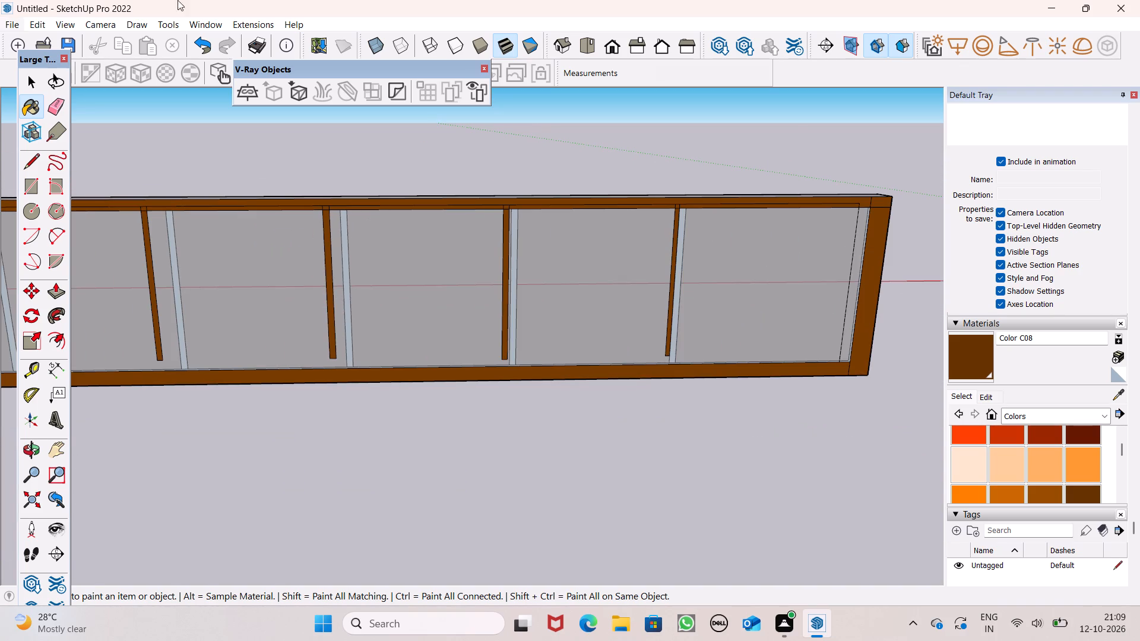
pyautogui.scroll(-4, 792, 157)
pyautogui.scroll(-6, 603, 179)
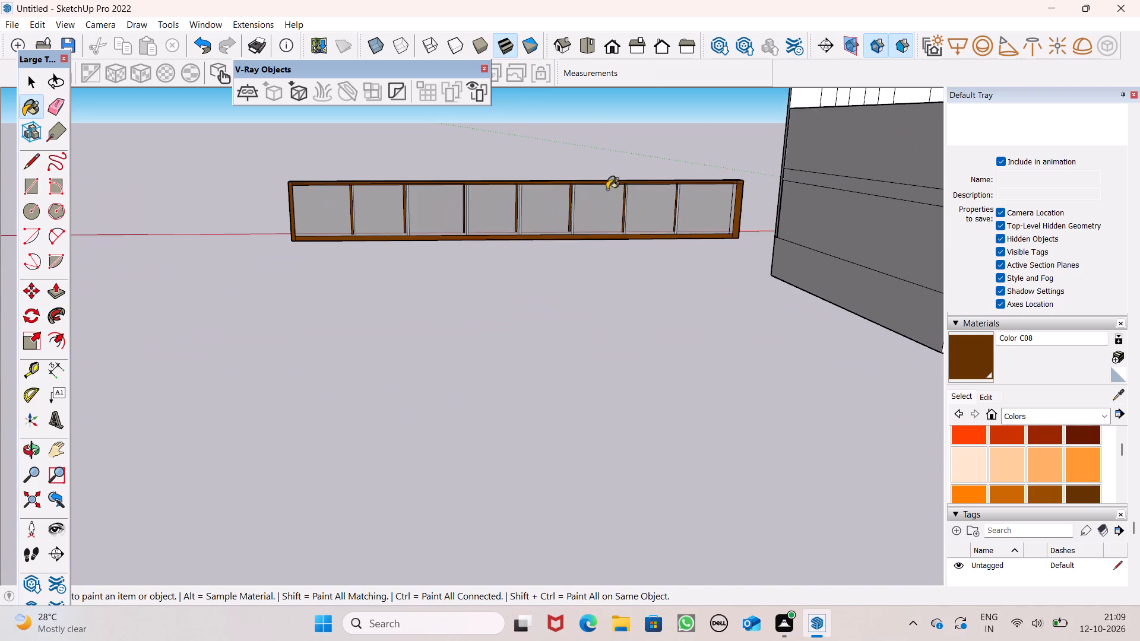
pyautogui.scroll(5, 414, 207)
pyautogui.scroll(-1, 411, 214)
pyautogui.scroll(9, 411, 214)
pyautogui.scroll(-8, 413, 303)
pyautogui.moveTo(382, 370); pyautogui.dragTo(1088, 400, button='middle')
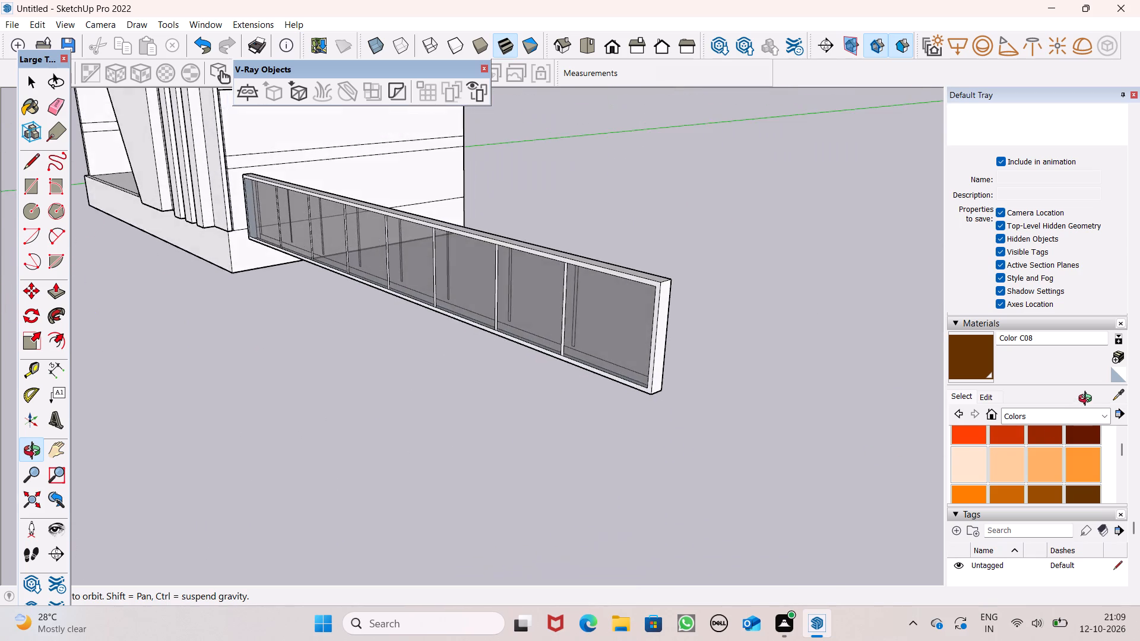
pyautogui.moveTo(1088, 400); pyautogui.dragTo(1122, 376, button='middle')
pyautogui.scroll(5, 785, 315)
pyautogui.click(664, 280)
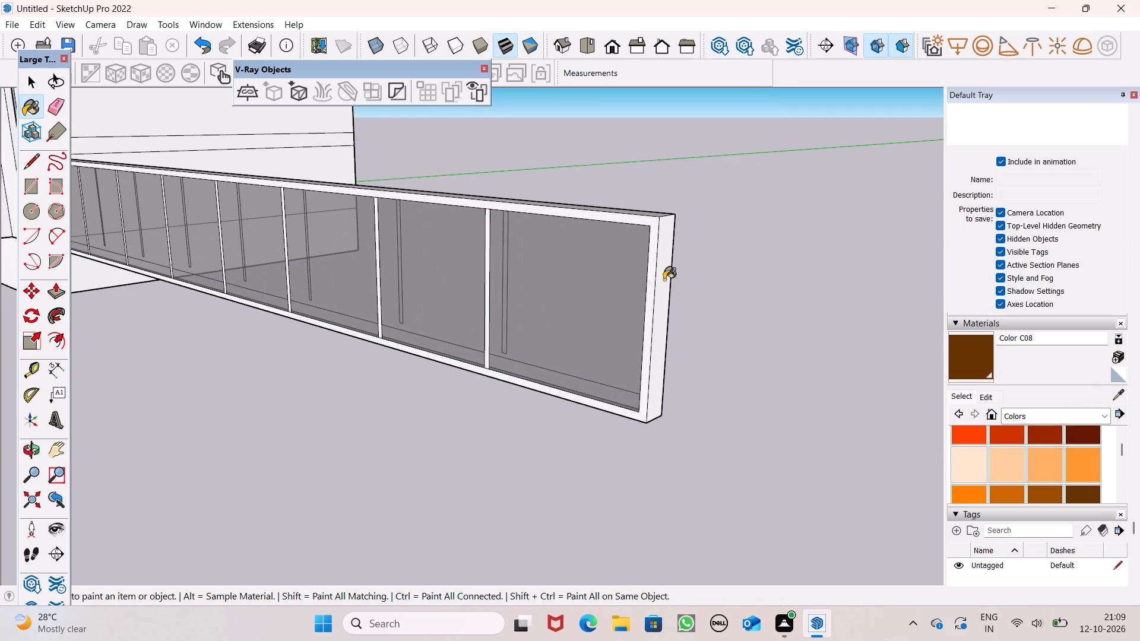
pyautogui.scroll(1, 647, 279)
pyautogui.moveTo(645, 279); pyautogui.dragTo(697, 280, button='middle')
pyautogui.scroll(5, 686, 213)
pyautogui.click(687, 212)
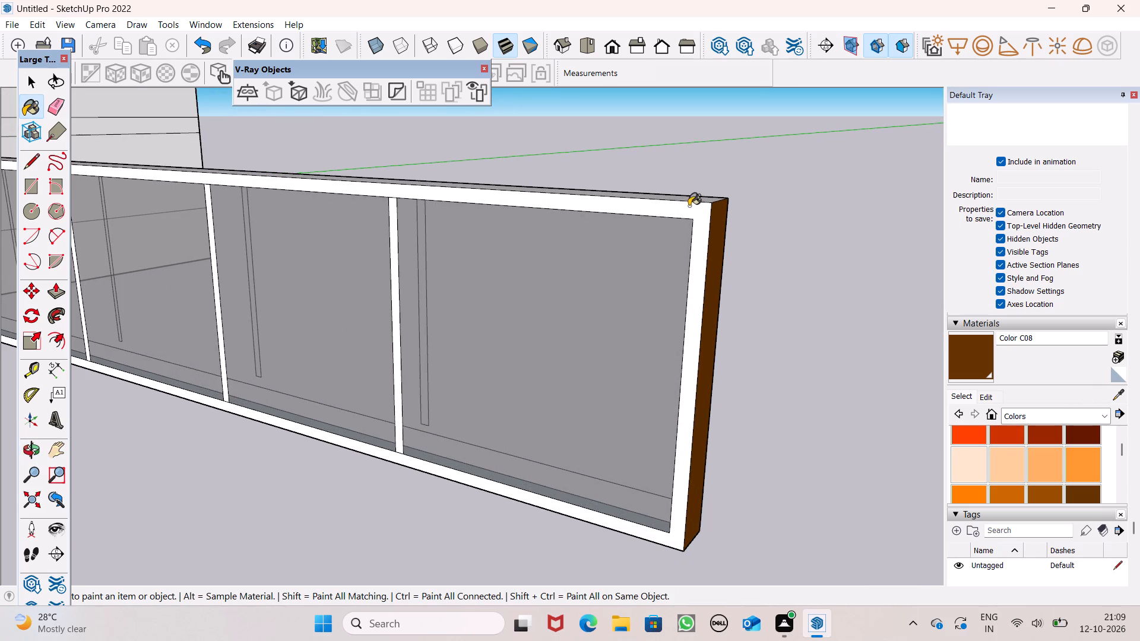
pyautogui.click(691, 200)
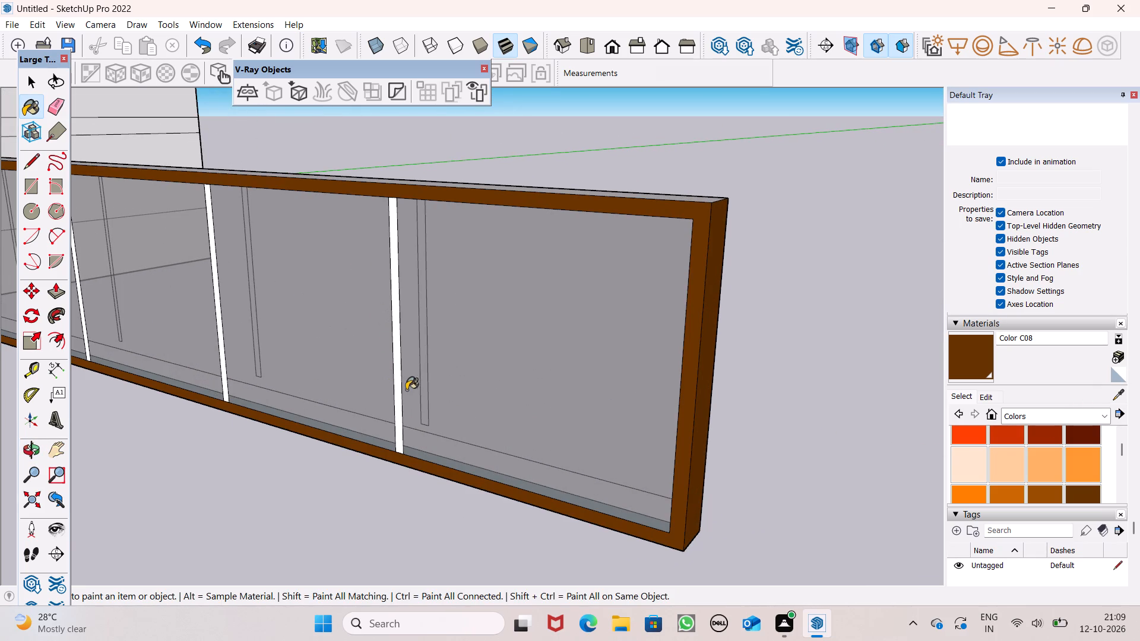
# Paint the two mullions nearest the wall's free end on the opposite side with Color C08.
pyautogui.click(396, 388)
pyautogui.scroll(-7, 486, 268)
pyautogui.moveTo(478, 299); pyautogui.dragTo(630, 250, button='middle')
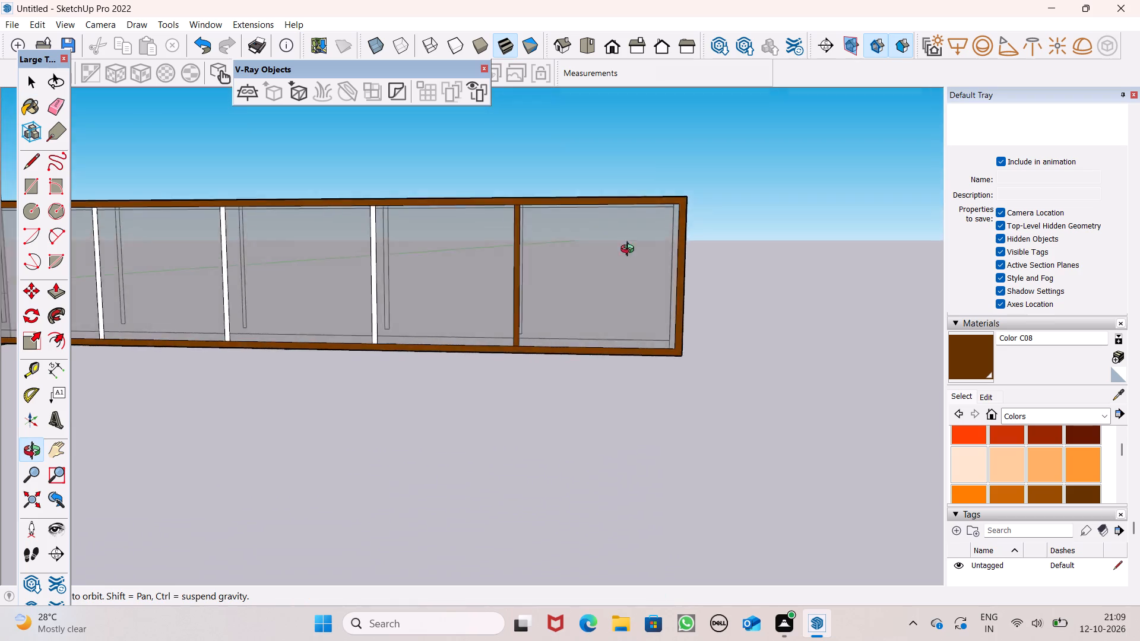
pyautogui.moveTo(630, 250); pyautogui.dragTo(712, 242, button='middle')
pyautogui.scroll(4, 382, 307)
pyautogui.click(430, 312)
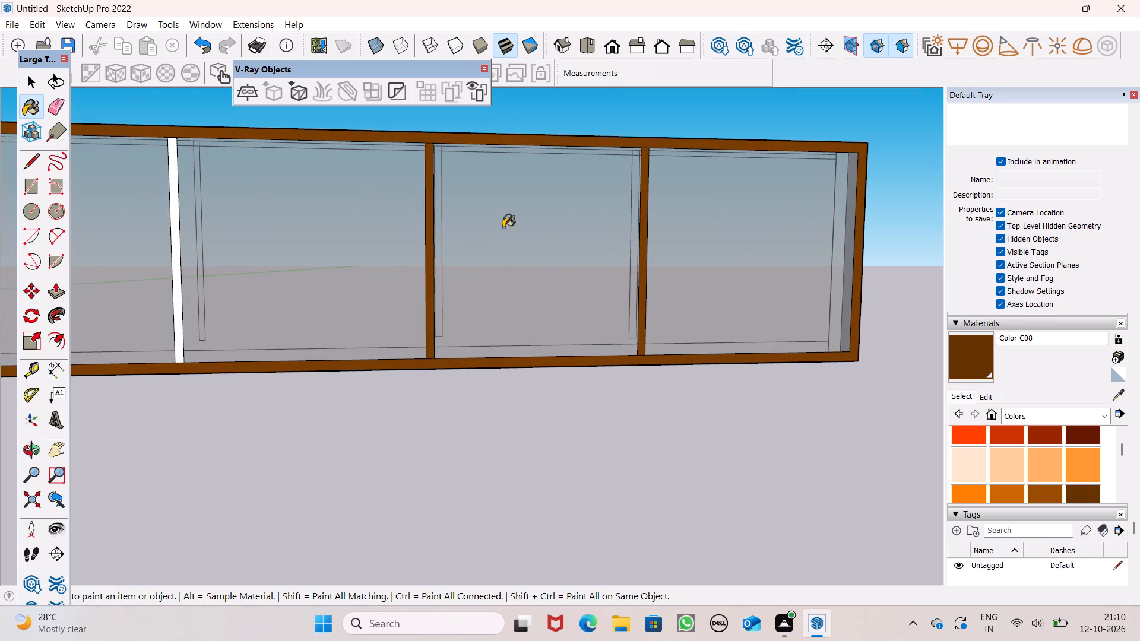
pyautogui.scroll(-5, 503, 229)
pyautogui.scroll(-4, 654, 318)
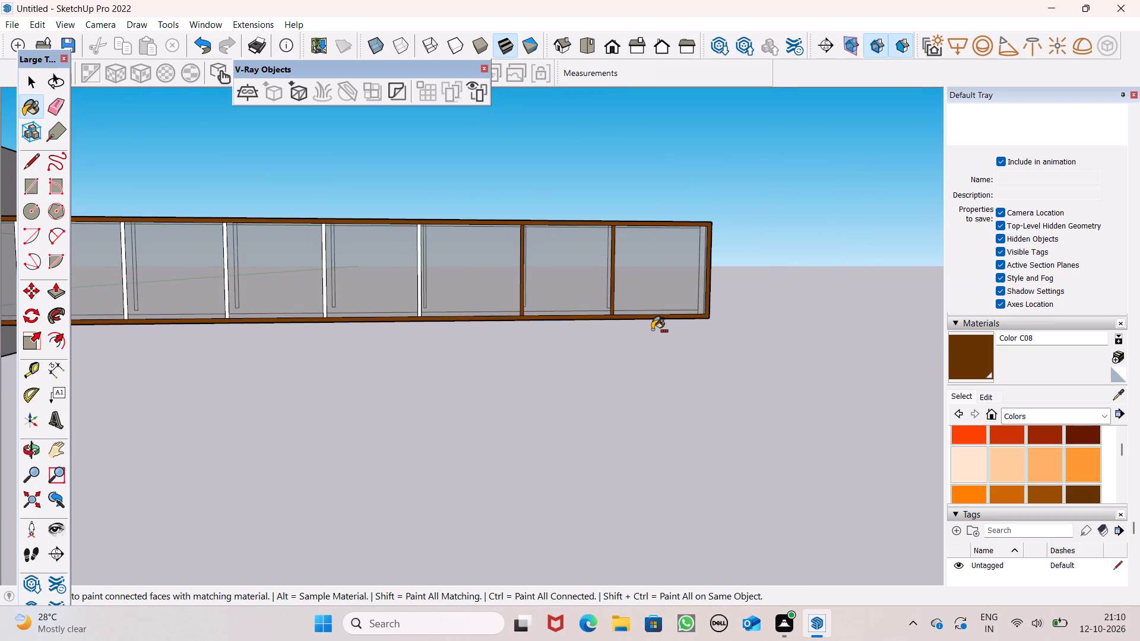
# Undo the Color C08 painting on the glass wall's framing.
pyautogui.hotkey('ctrl', 'z')
pyautogui.hotkey('ctrl', 'z')
pyautogui.hotkey('ctrl', 'z')
pyautogui.hotkey('ctrl', 'z')
pyautogui.hotkey('ctrl', 'z')
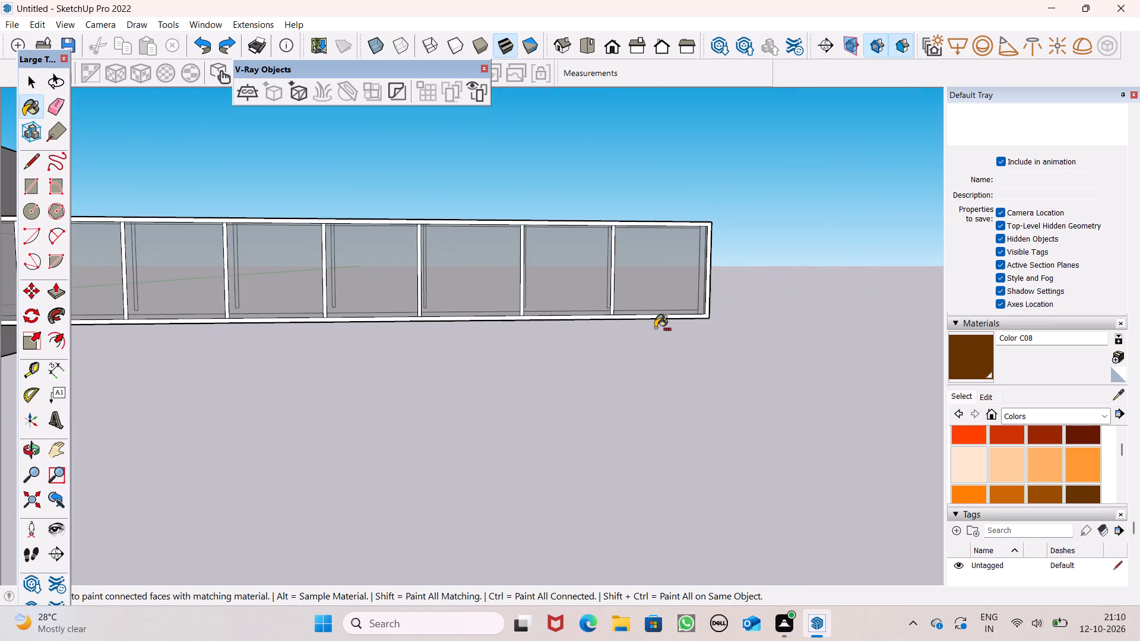
pyautogui.hotkey('ctrl', 'z')
pyautogui.hotkey('ctrl', 'z')
pyautogui.hotkey('ctrl', 'z')
pyautogui.hotkey('ctrl', 'z')
pyautogui.hotkey('ctrl', 'z')
pyautogui.hotkey('ctrl', 'z')
pyautogui.hotkey('ctrl', 'z')
pyautogui.hotkey('ctrl', 'z')
pyautogui.hotkey('ctrl', 'z')
pyautogui.hotkey('ctrl', 'z')
# Undo the detached wall's glass, framing and panel geometry, back to before the thin floor strip was raised.
pyautogui.press('space')
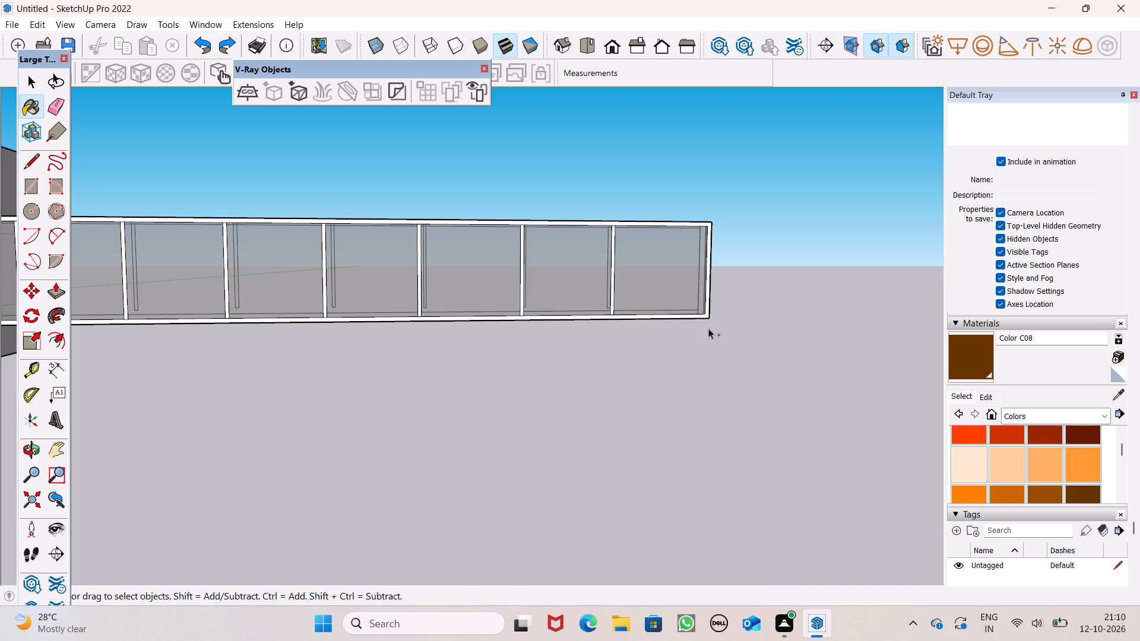
pyautogui.hotkey('ctrl', 'z')
pyautogui.hotkey('ctrl', 'z')
pyautogui.hotkey('ctrl', 'z')
pyautogui.hotkey('ctrl', 'z')
pyautogui.hotkey('ctrl', 'z')
pyautogui.hotkey('ctrl', 'z')
pyautogui.hotkey('ctrl', 'z')
pyautogui.hotkey('ctrl', 'z')
pyautogui.hotkey('ctrl', 'z')
pyautogui.hotkey('ctrl', 'z')
pyautogui.hotkey('ctrl', 'z')
pyautogui.hotkey('ctrl', 'z')
pyautogui.hotkey('ctrl', 'z')
pyautogui.hotkey('ctrl', 'z')
pyautogui.hotkey('ctrl', 'z')
pyautogui.hotkey('ctrl', 'z')
pyautogui.hotkey('ctrl', 'z')
pyautogui.hotkey('ctrl', 'z')
pyautogui.hotkey('ctrl', 'z')
pyautogui.hotkey('ctrl', 'z')
pyautogui.hotkey('ctrl', 'z')
pyautogui.hotkey('ctrl', 'z')
pyautogui.hotkey('ctrl', 'z')
pyautogui.hotkey('ctrl', 'z')
pyautogui.hotkey('ctrl', 'z')
pyautogui.hotkey('ctrl', 'z')
pyautogui.hotkey('ctrl', 'z')
pyautogui.hotkey('ctrl', 'z')
pyautogui.hotkey('ctrl', 'z')
pyautogui.hotkey('ctrl', 'z')
pyautogui.hotkey('ctrl', 'z')
pyautogui.hotkey('ctrl', 'z')
pyautogui.hotkey('ctrl', 'z')
pyautogui.hotkey('ctrl', 'z')
pyautogui.hotkey('ctrl', 'z')
pyautogui.hotkey('ctrl', 'z')
pyautogui.hotkey('ctrl', 'z')
pyautogui.hotkey('ctrl', 'z')
pyautogui.hotkey('ctrl', 'z')
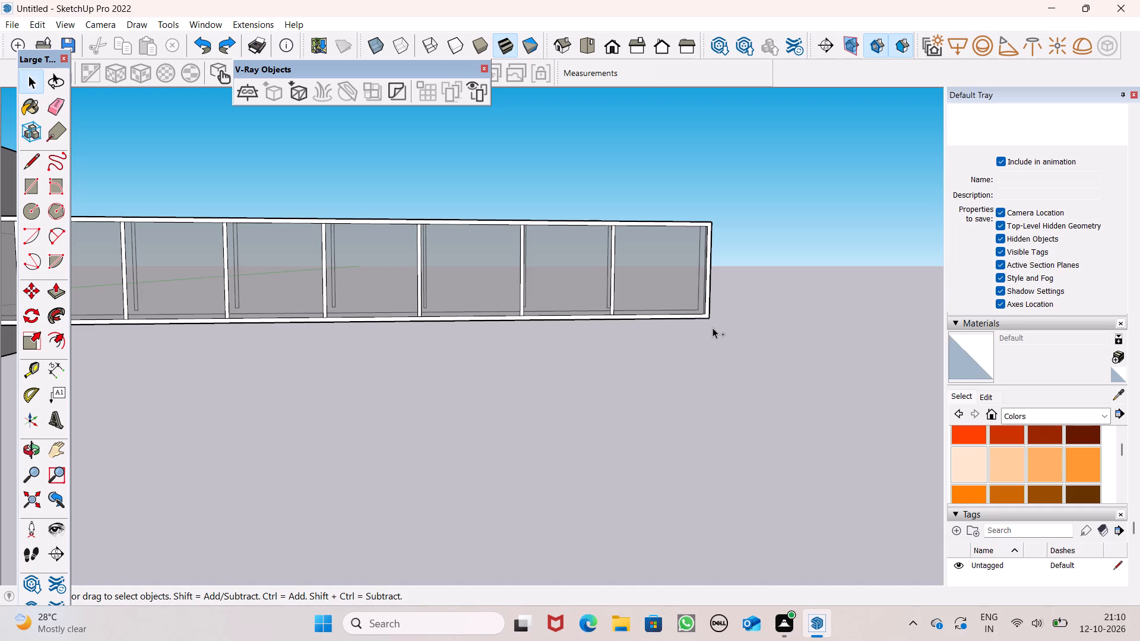
pyautogui.hotkey('ctrl', 'z')
pyautogui.hotkey('ctrl', 'z')
pyautogui.hotkey('ctrl', 'z')
pyautogui.hotkey('ctrl', 'z')
pyautogui.hotkey('ctrl', 'z')
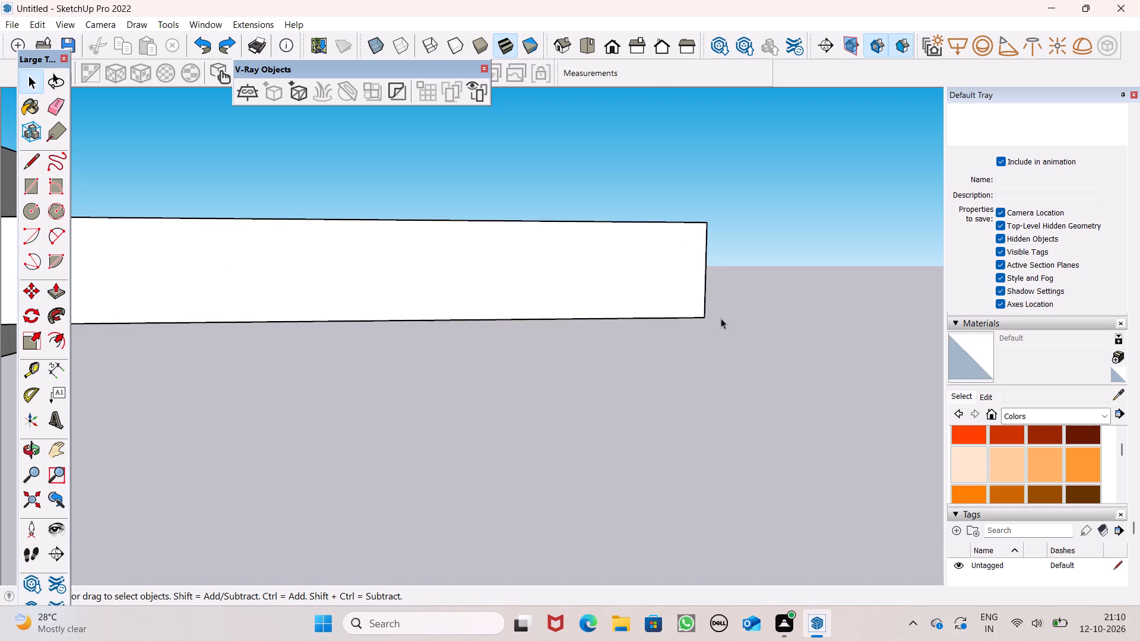
pyautogui.hotkey('ctrl', 'z')
pyautogui.scroll(-3, 728, 290)
pyautogui.moveTo(712, 402); pyautogui.dragTo(716, 561, button='middle')
pyautogui.moveTo(716, 561); pyautogui.dragTo(692, 551, button='middle')
pyautogui.hotkey('ctrl', 'z')
pyautogui.hotkey('ctrl', 'z')
pyautogui.scroll(-7, 768, 345)
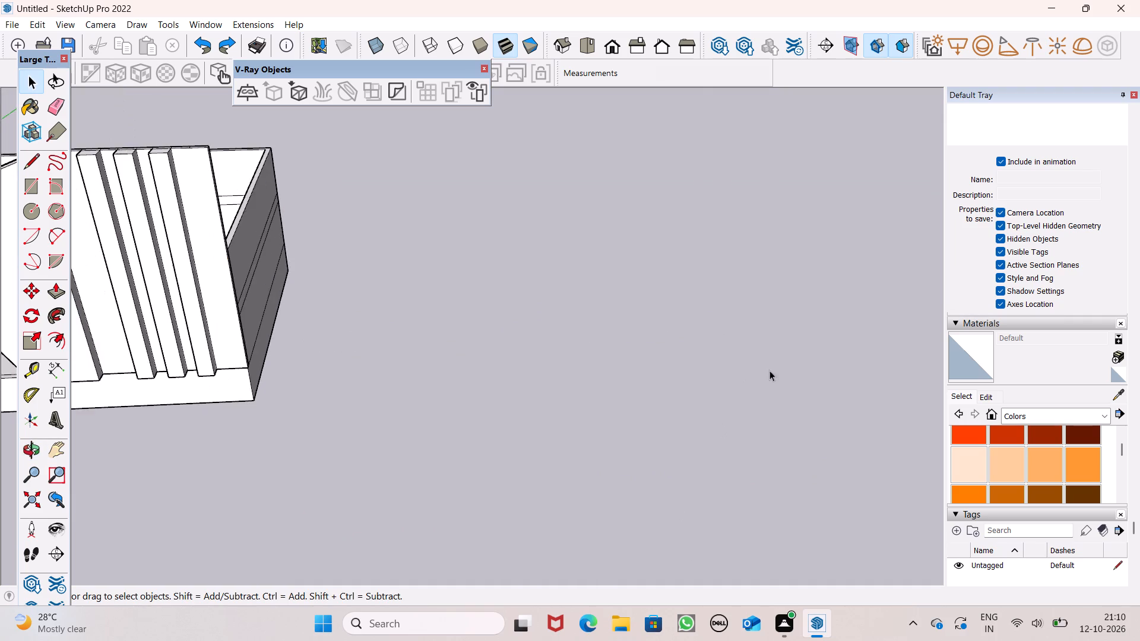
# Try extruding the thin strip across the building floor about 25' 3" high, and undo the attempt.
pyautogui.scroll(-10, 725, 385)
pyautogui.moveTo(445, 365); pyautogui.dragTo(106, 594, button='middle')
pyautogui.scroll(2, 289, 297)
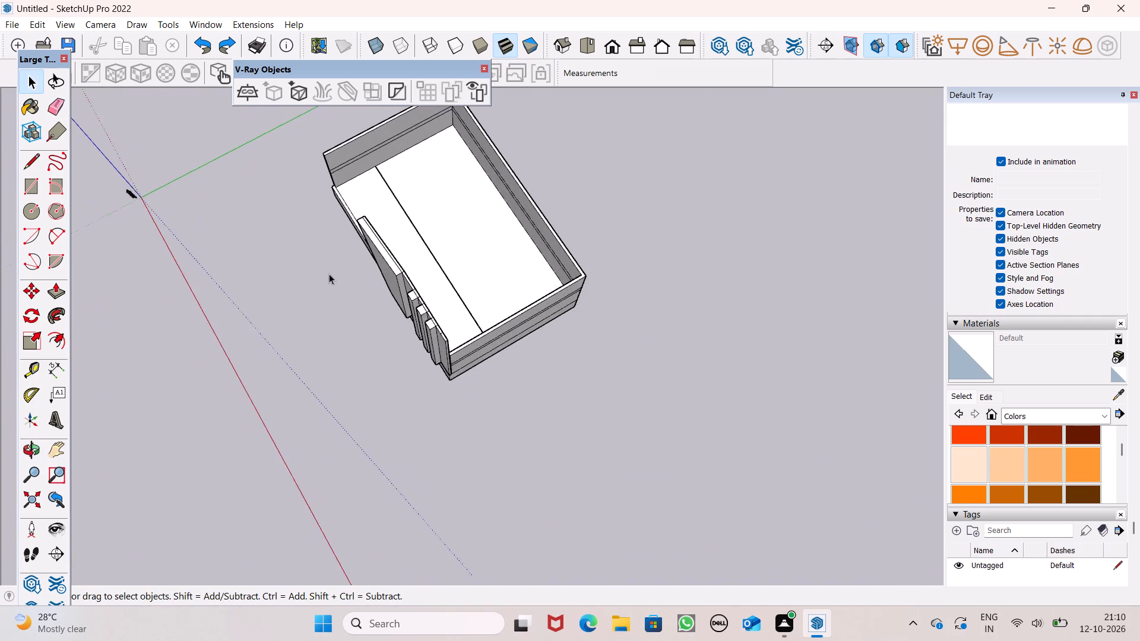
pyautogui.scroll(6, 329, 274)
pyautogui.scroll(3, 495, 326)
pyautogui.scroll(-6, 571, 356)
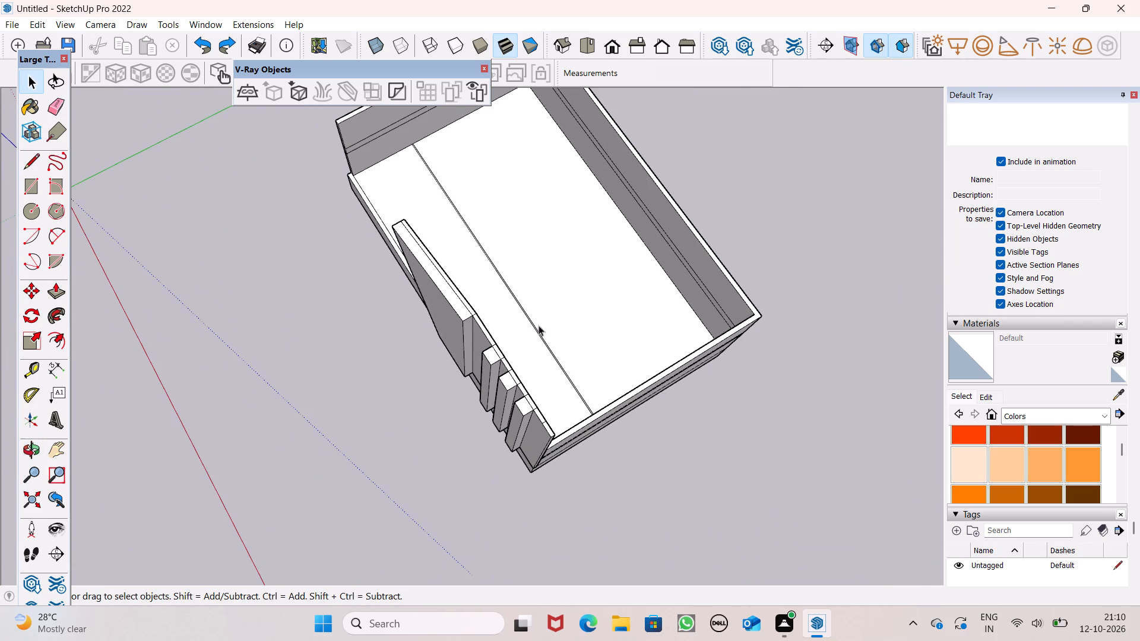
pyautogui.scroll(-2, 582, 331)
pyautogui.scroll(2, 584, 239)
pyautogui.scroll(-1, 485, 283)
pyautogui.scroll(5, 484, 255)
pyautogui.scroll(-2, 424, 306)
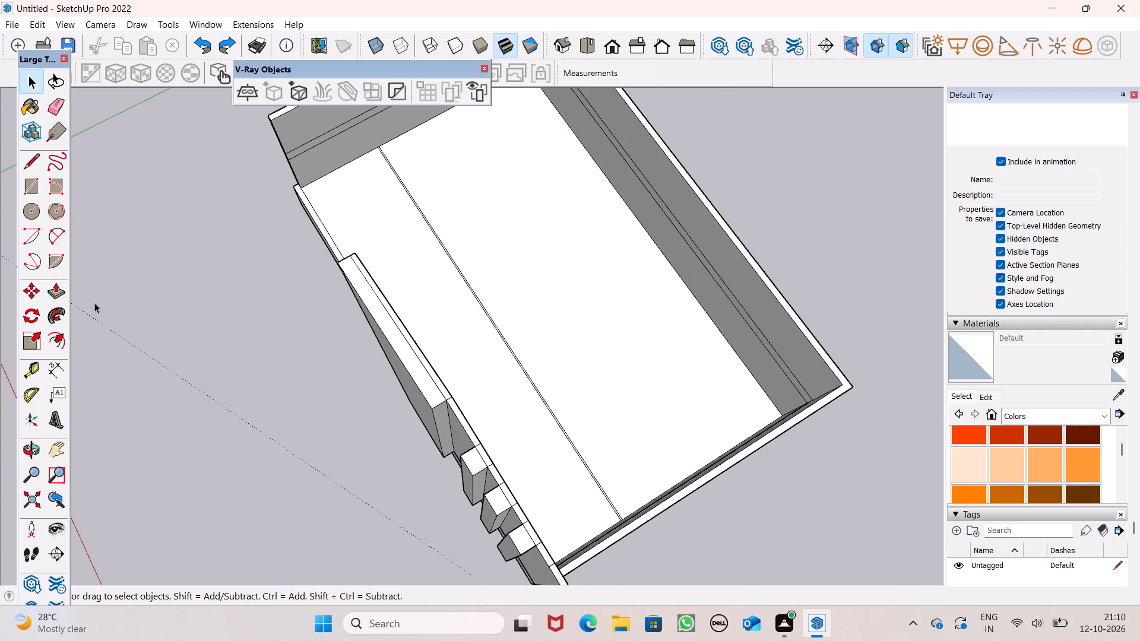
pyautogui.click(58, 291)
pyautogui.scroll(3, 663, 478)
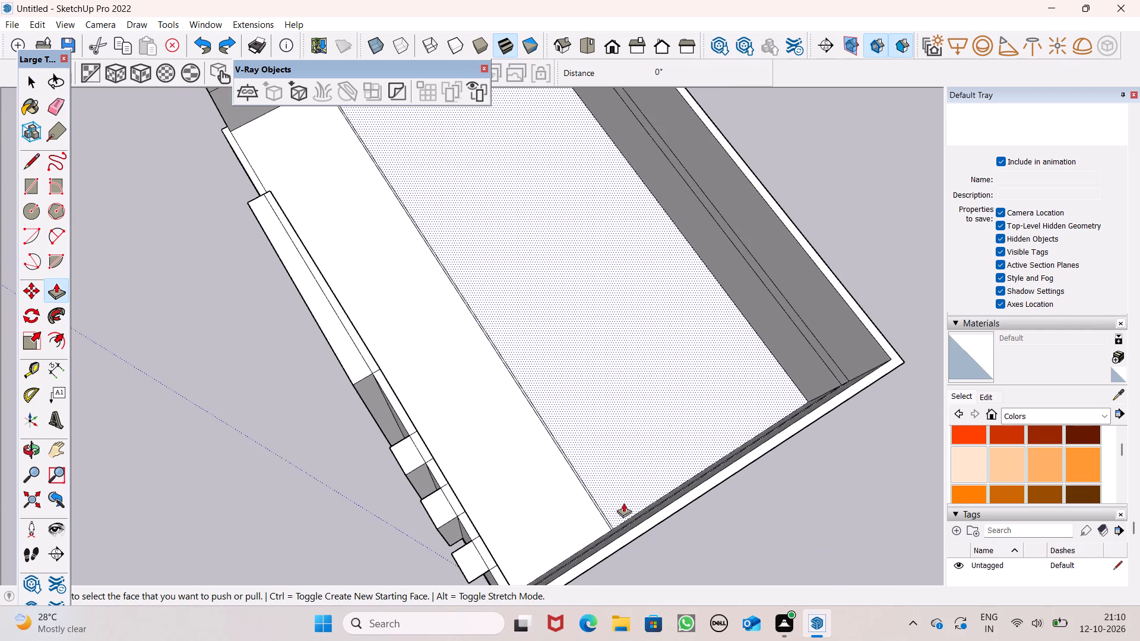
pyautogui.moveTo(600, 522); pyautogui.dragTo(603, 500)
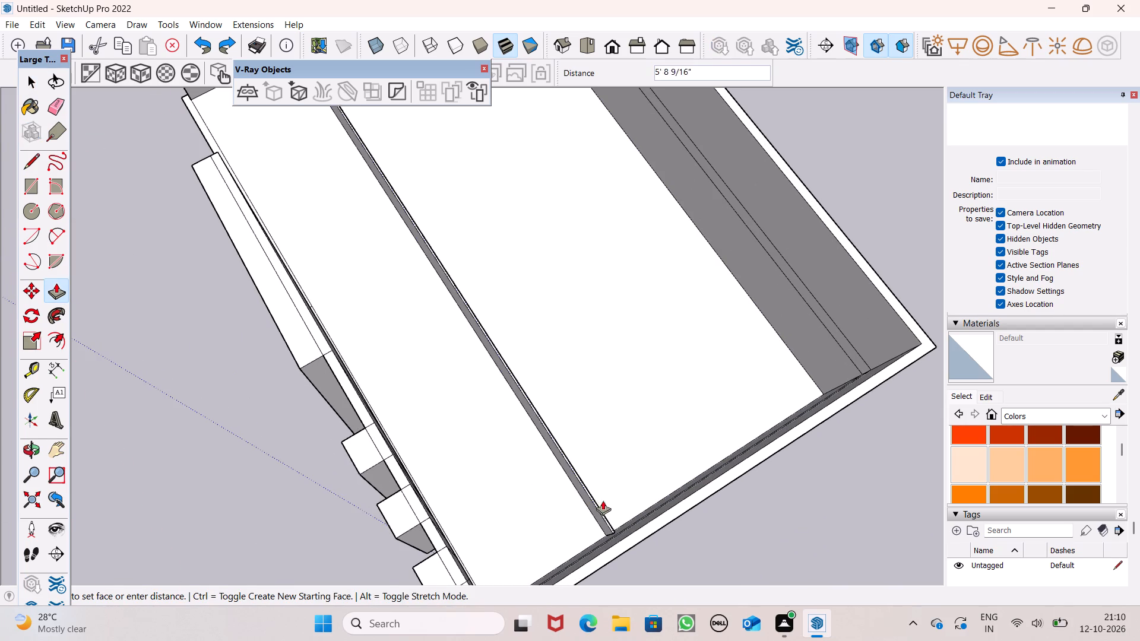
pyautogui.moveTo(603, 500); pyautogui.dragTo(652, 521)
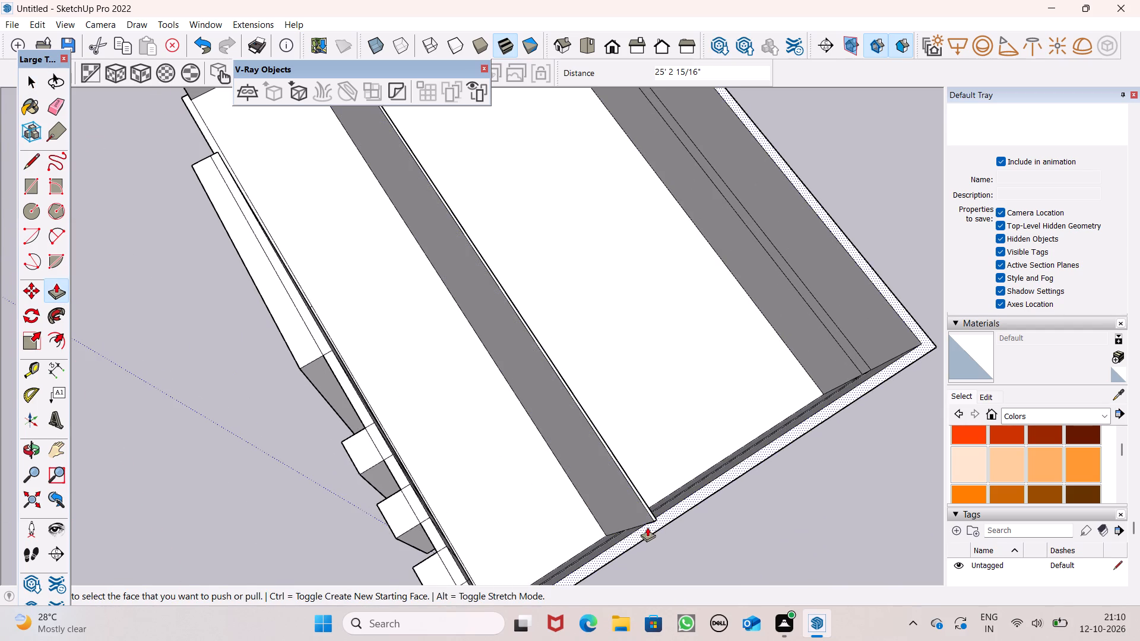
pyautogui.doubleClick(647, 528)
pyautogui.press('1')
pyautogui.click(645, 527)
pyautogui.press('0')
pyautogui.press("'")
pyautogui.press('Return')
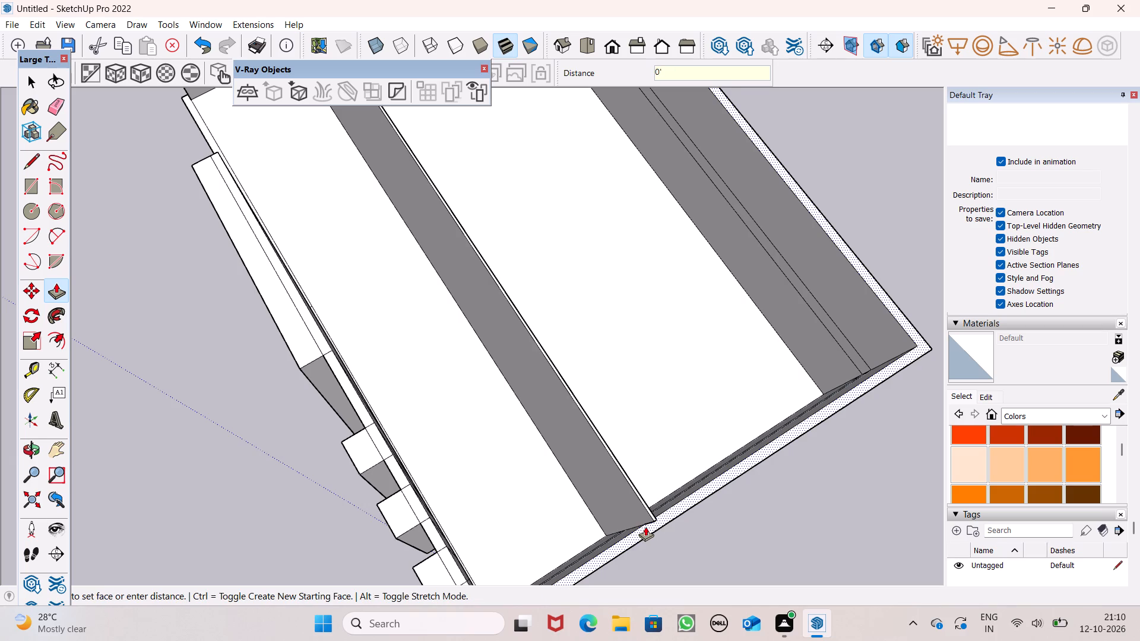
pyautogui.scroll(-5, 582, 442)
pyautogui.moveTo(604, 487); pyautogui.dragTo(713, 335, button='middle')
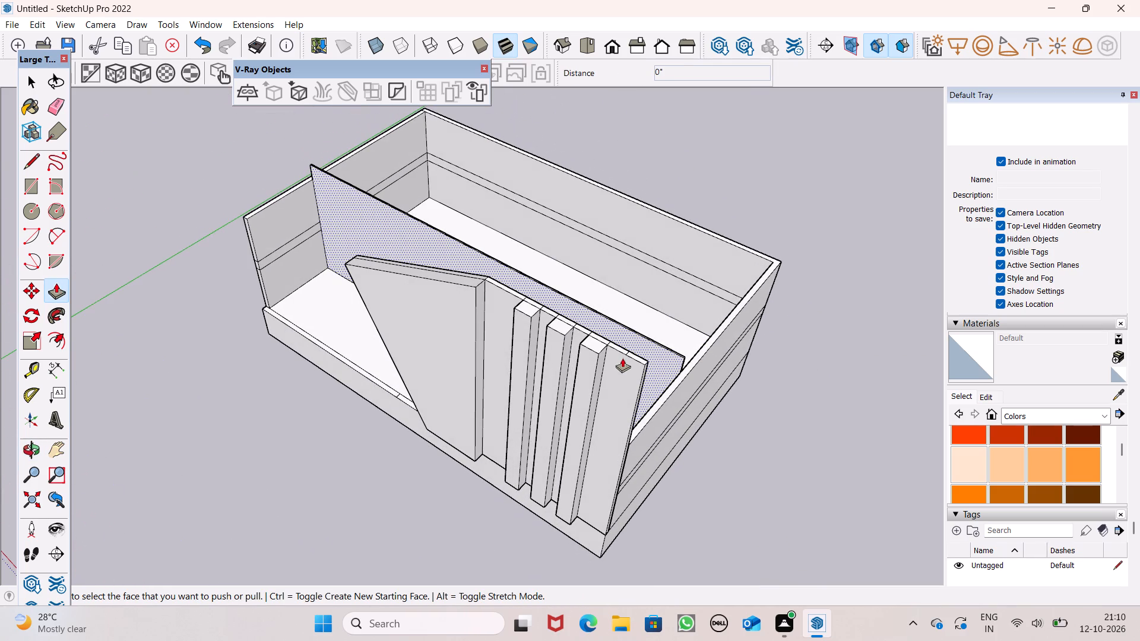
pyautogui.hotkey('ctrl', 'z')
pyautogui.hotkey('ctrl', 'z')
# Extrude the thin strip across the building floor 10' upward as a dividing wall.
pyautogui.scroll(1, 515, 313)
pyautogui.moveTo(519, 316); pyautogui.dragTo(590, 396, button='middle')
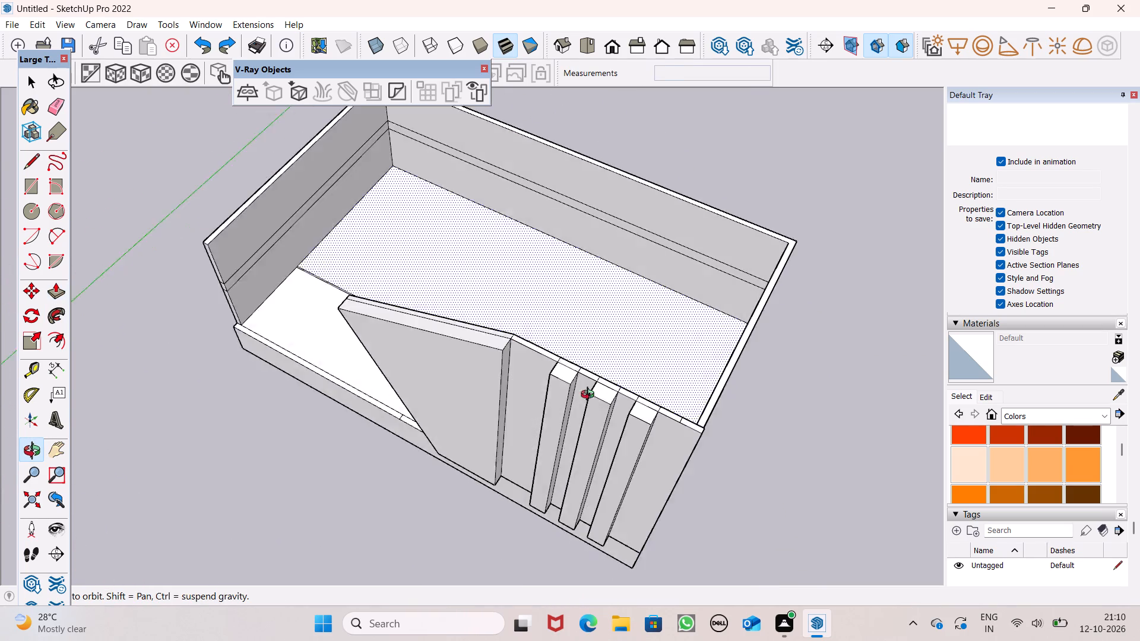
pyautogui.moveTo(590, 396); pyautogui.dragTo(763, 440, button='middle')
pyautogui.scroll(5, 196, 315)
pyautogui.scroll(7, 315, 386)
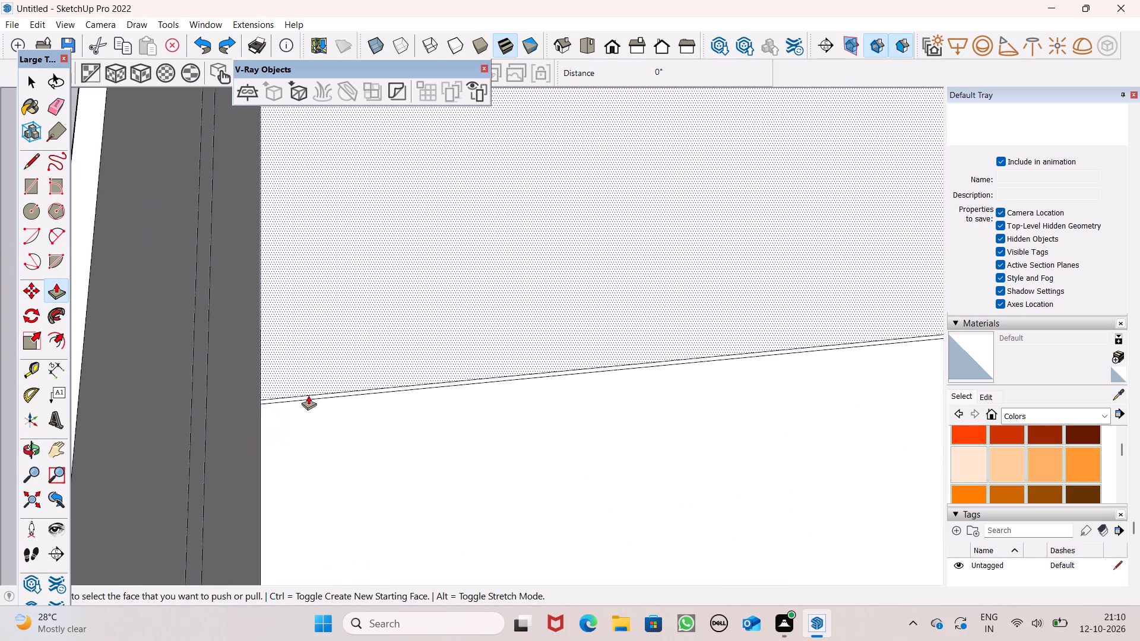
pyautogui.moveTo(308, 396); pyautogui.dragTo(276, 358)
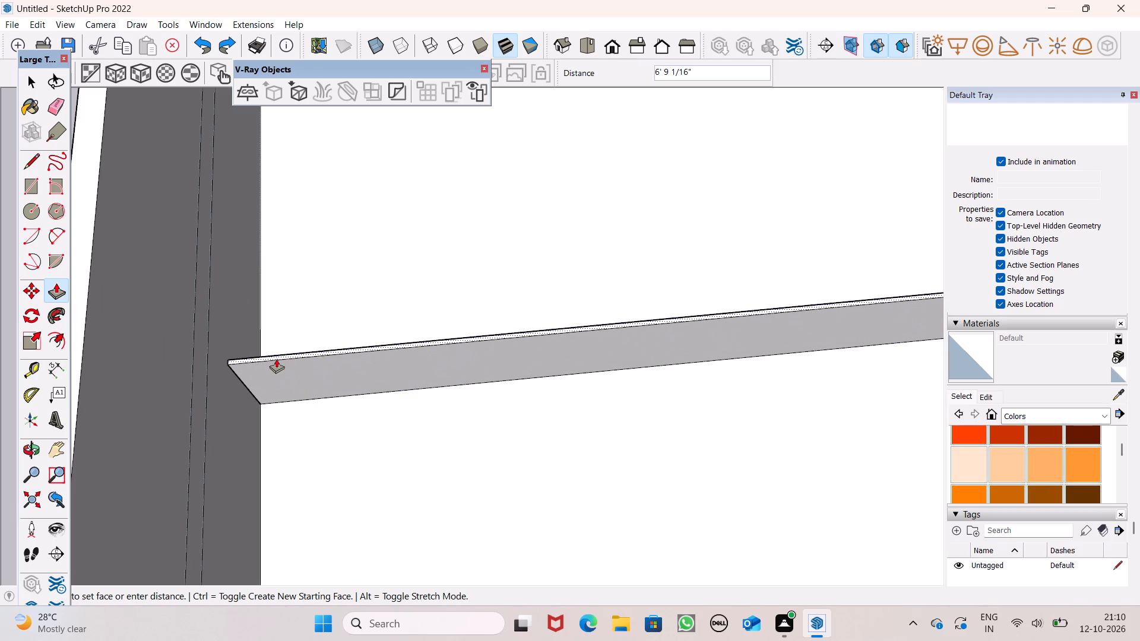
pyautogui.press('1')
pyautogui.moveTo(276, 358); pyautogui.dragTo(276, 358)
pyautogui.write("0'")
pyautogui.press('Return')
# Copy the dividing wall's front face with its edges to about 68' 11" away, outside the building.
pyautogui.scroll(-6, 297, 347)
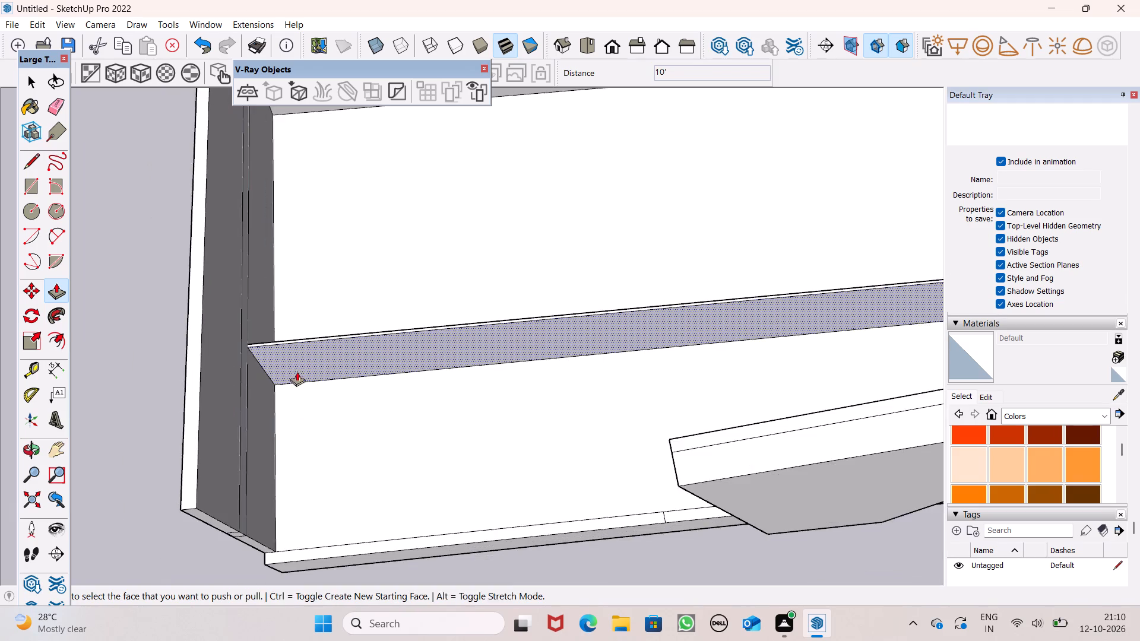
pyautogui.moveTo(297, 371); pyautogui.dragTo(297, 293, button='middle')
pyautogui.scroll(1, 297, 293)
pyautogui.press('space')
pyautogui.doubleClick(329, 343)
pyautogui.scroll(-7, 252, 270)
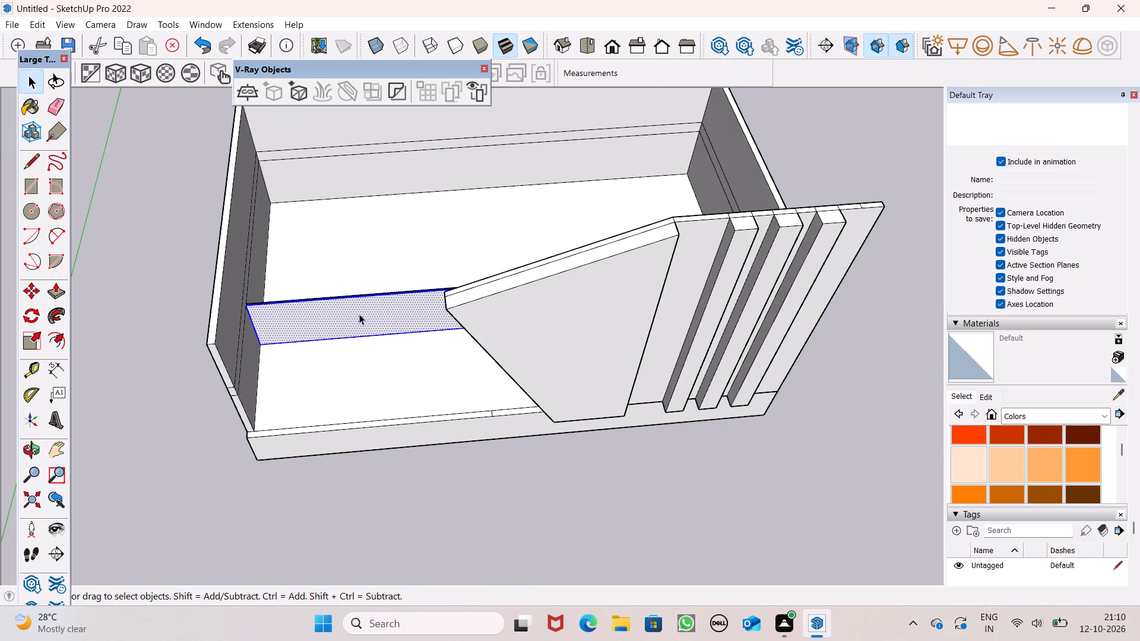
pyautogui.press('m')
pyautogui.press('Return')
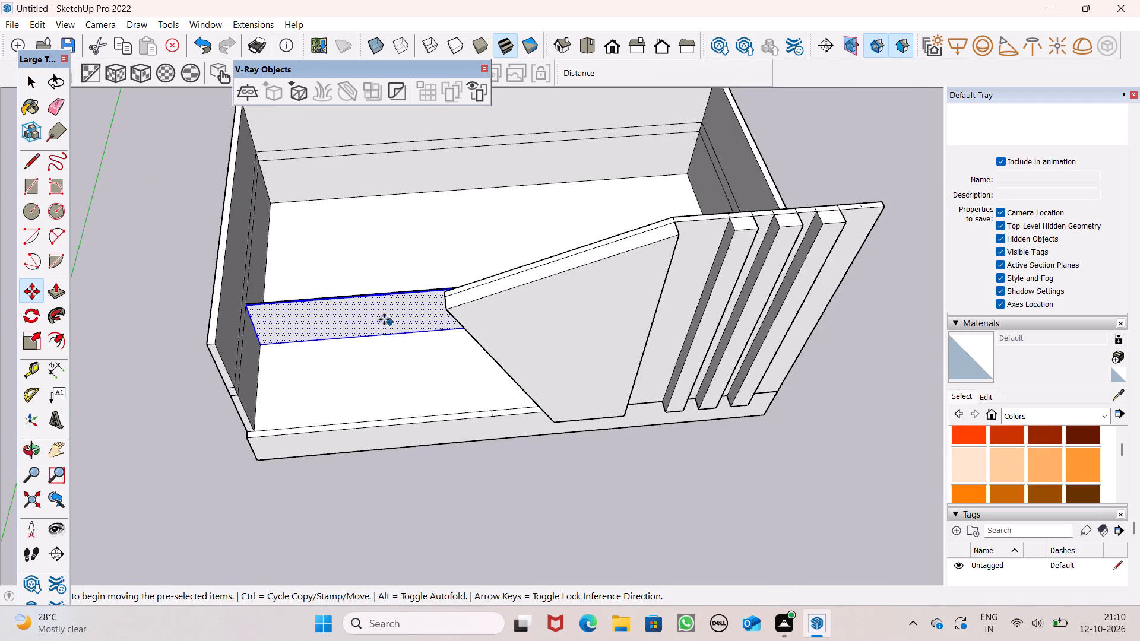
pyautogui.moveTo(383, 318); pyautogui.dragTo(515, 401)
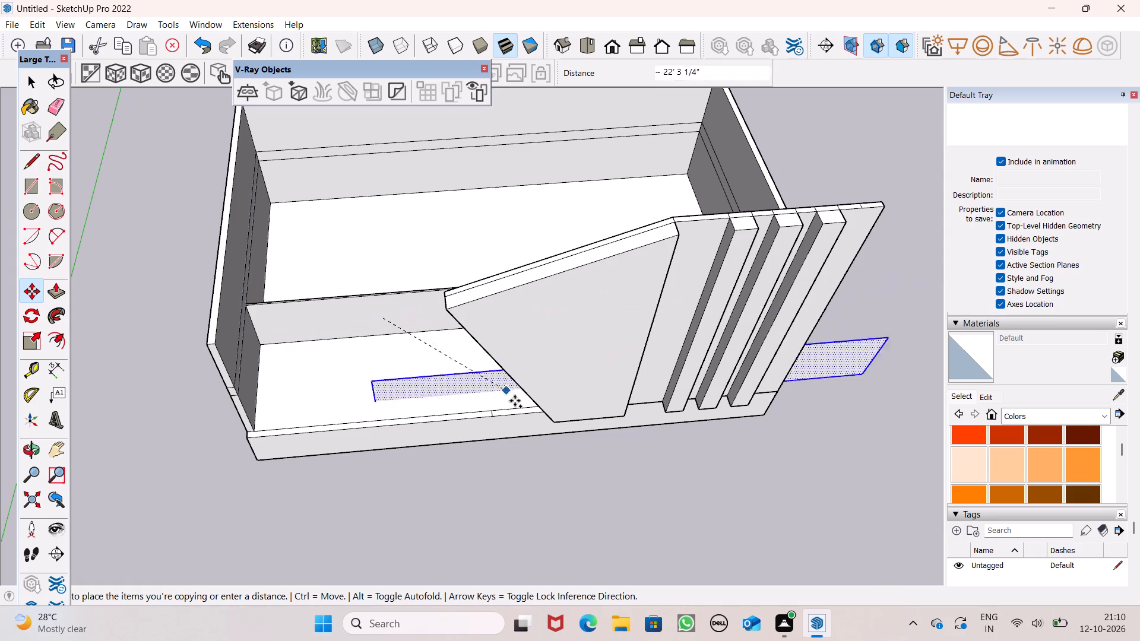
pyautogui.moveTo(515, 401); pyautogui.dragTo(826, 518)
pyautogui.press('space')
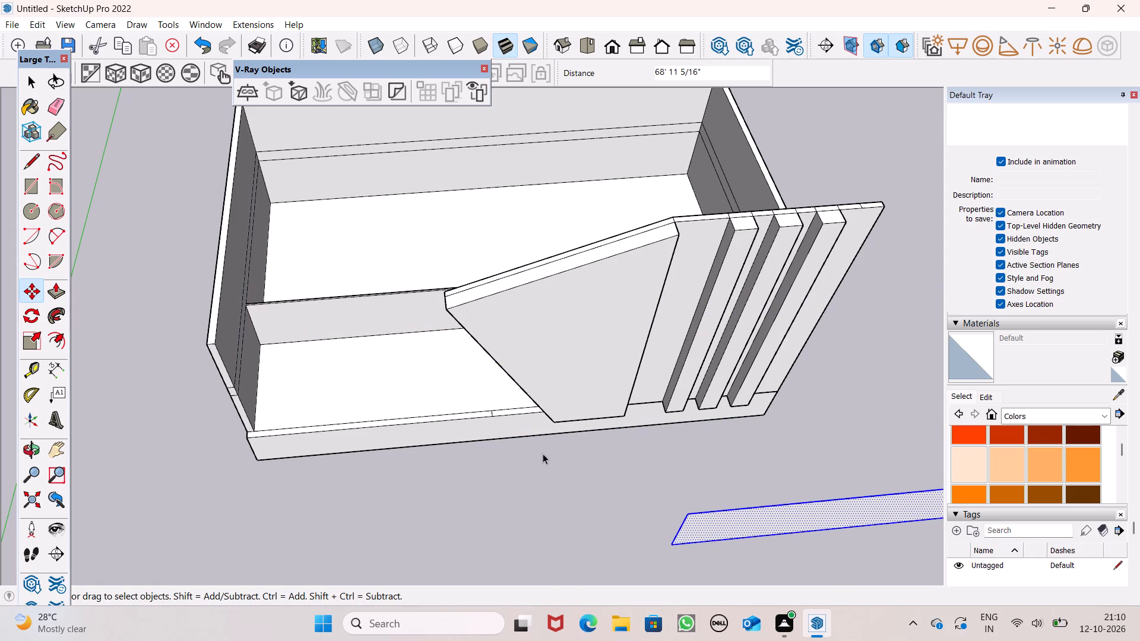
pyautogui.click(541, 448)
# Push the top face of the dividing wall inside the building down to floor level.
pyautogui.scroll(-5, 387, 312)
pyautogui.click(345, 310)
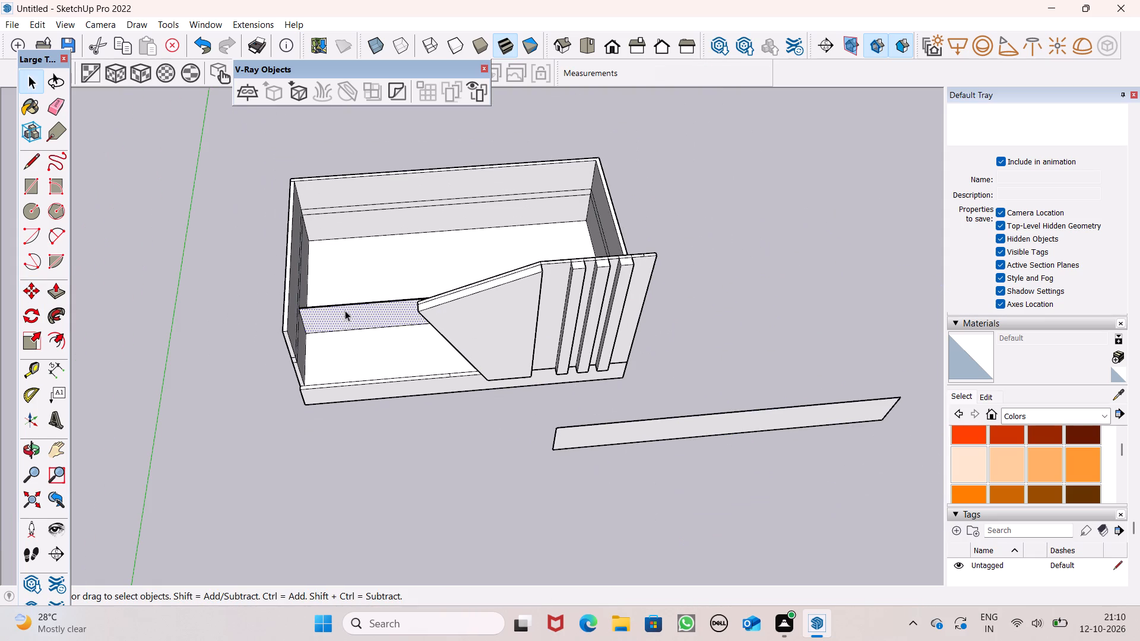
pyautogui.moveTo(370, 309); pyautogui.dragTo(438, 465, button='middle')
pyautogui.click(245, 400)
pyautogui.scroll(6, 349, 366)
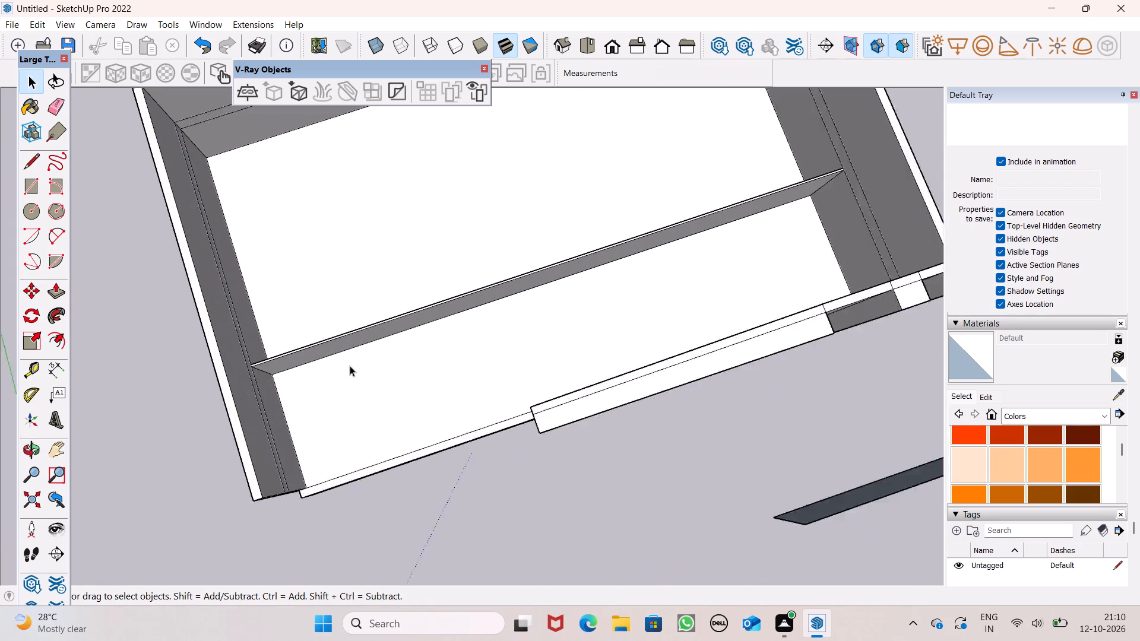
pyautogui.scroll(3, 350, 366)
pyautogui.click(56, 293)
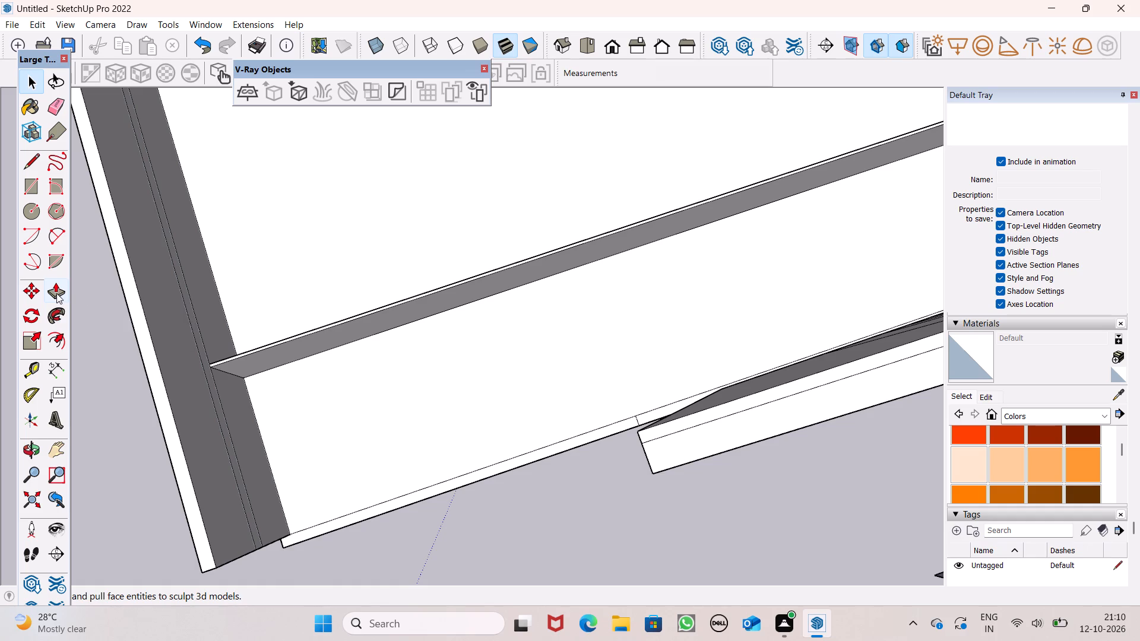
pyautogui.scroll(5, 194, 358)
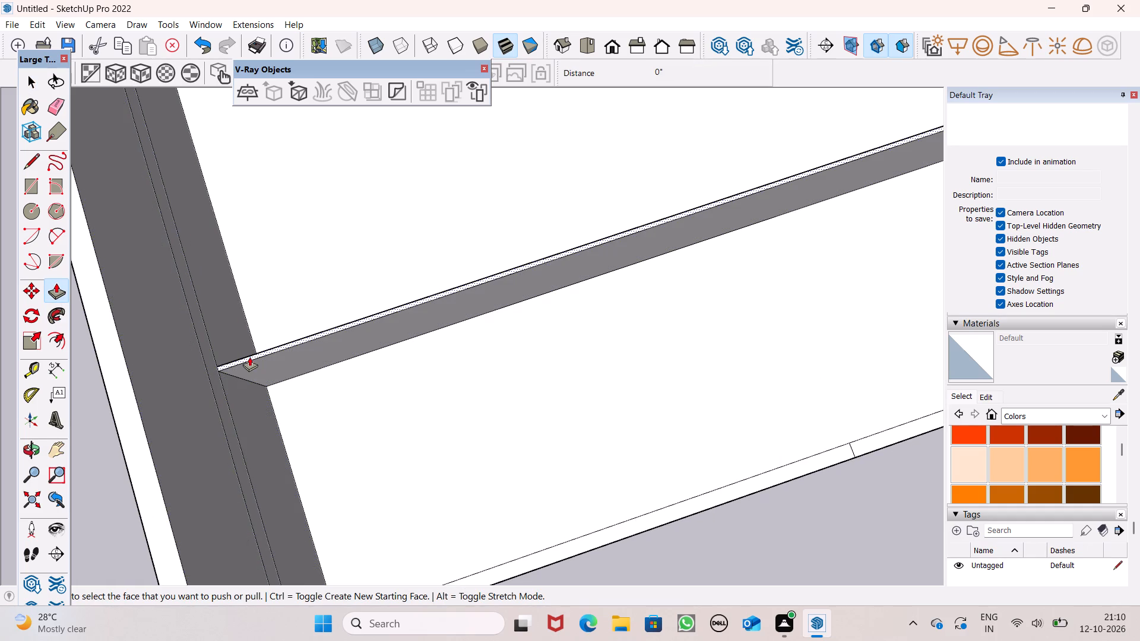
pyautogui.moveTo(249, 357); pyautogui.dragTo(290, 395)
pyautogui.press('space')
# Move the copied wall face with its edges farther along its length, clear of the building's finned front.
pyautogui.scroll(-2, 245, 329)
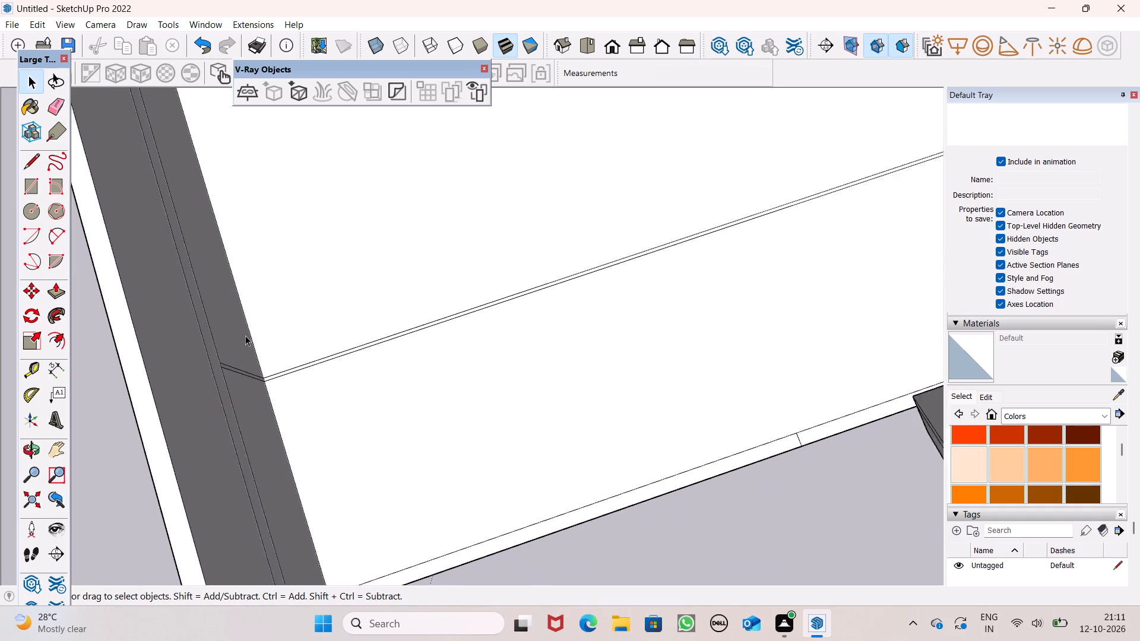
pyautogui.scroll(-16, 245, 335)
pyautogui.moveTo(298, 391); pyautogui.dragTo(268, 235, button='middle')
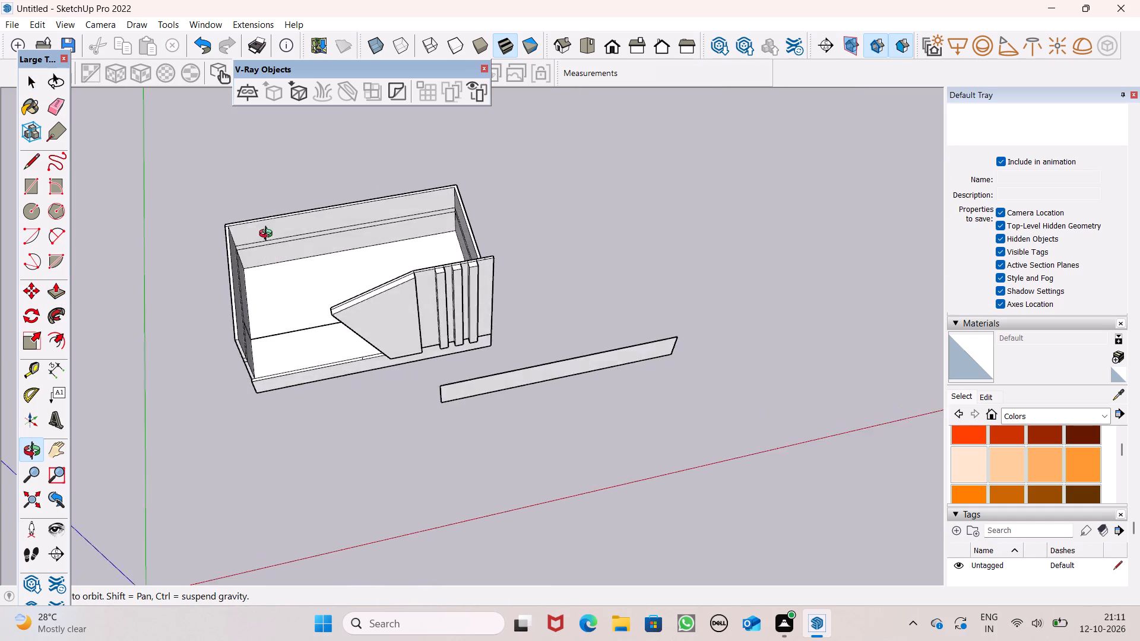
pyautogui.moveTo(268, 235); pyautogui.dragTo(237, 128, button='middle')
pyautogui.scroll(1, 268, 230)
pyautogui.scroll(1, 237, 128)
pyautogui.scroll(2, 537, 460)
pyautogui.scroll(1, 689, 419)
pyautogui.moveTo(684, 419); pyautogui.dragTo(665, 407, button='middle')
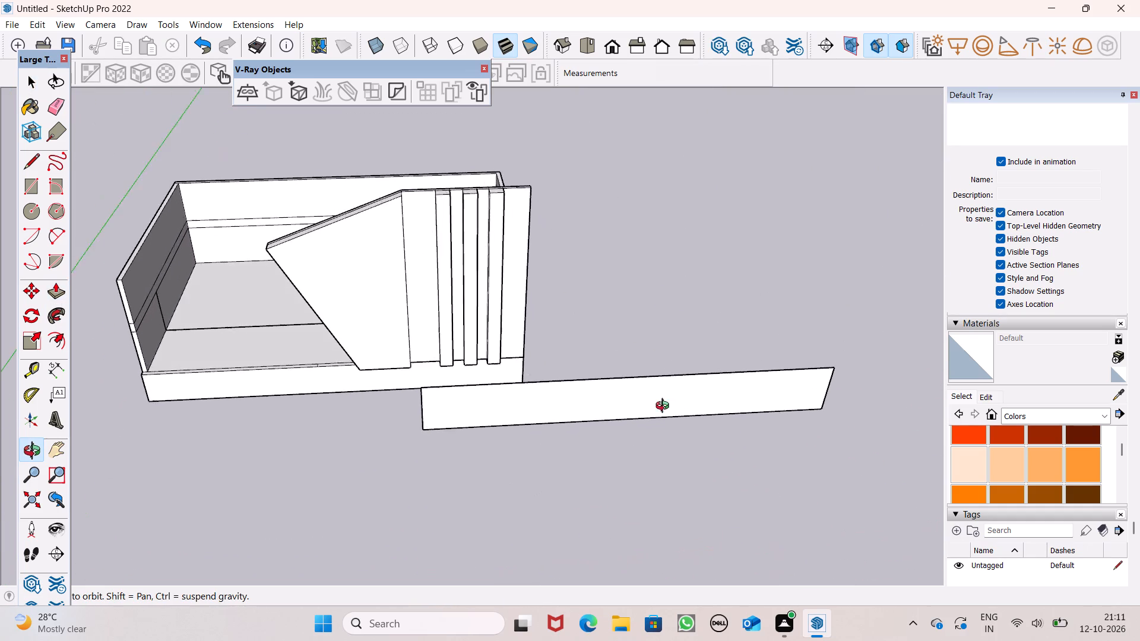
pyautogui.moveTo(665, 407); pyautogui.dragTo(673, 360, button='middle')
pyautogui.scroll(1, 673, 361)
pyautogui.doubleClick(585, 369)
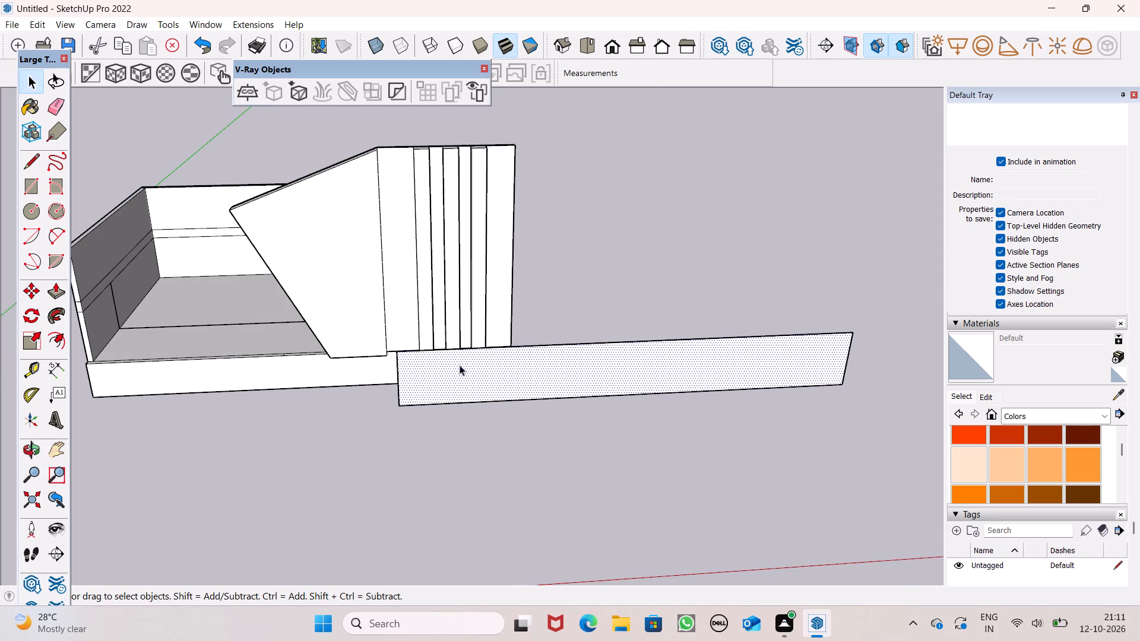
pyautogui.scroll(-4, 157, 360)
pyautogui.doubleClick(574, 371)
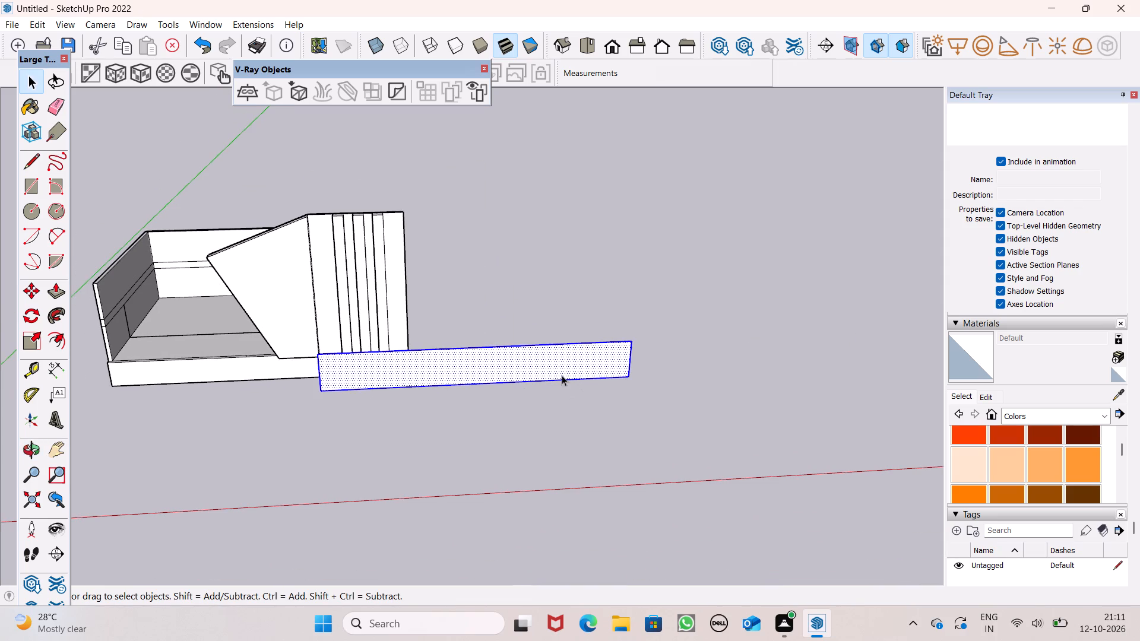
pyautogui.press('m')
pyautogui.press('Return')
pyautogui.moveTo(561, 376); pyautogui.dragTo(752, 377)
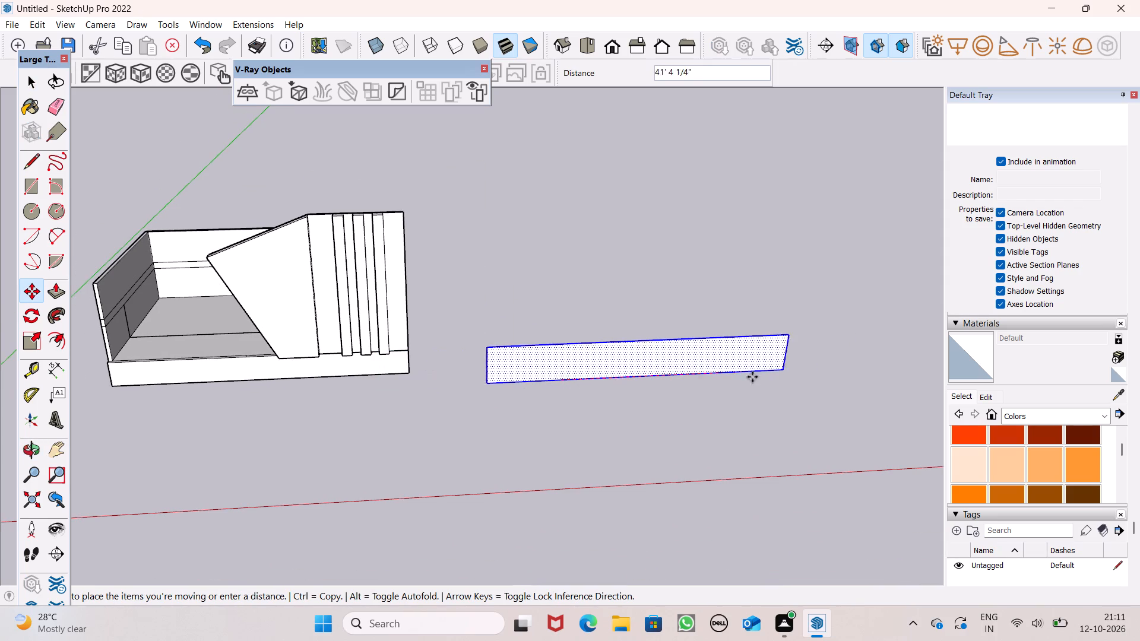
pyautogui.moveTo(752, 377); pyautogui.dragTo(757, 367)
pyautogui.press('space')
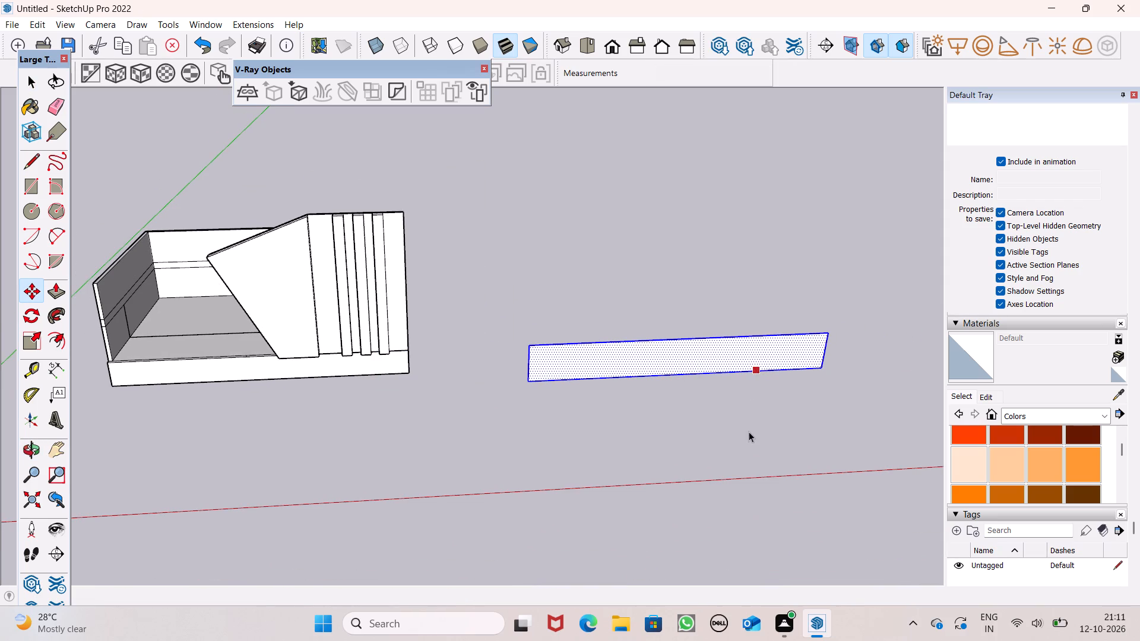
pyautogui.click(749, 431)
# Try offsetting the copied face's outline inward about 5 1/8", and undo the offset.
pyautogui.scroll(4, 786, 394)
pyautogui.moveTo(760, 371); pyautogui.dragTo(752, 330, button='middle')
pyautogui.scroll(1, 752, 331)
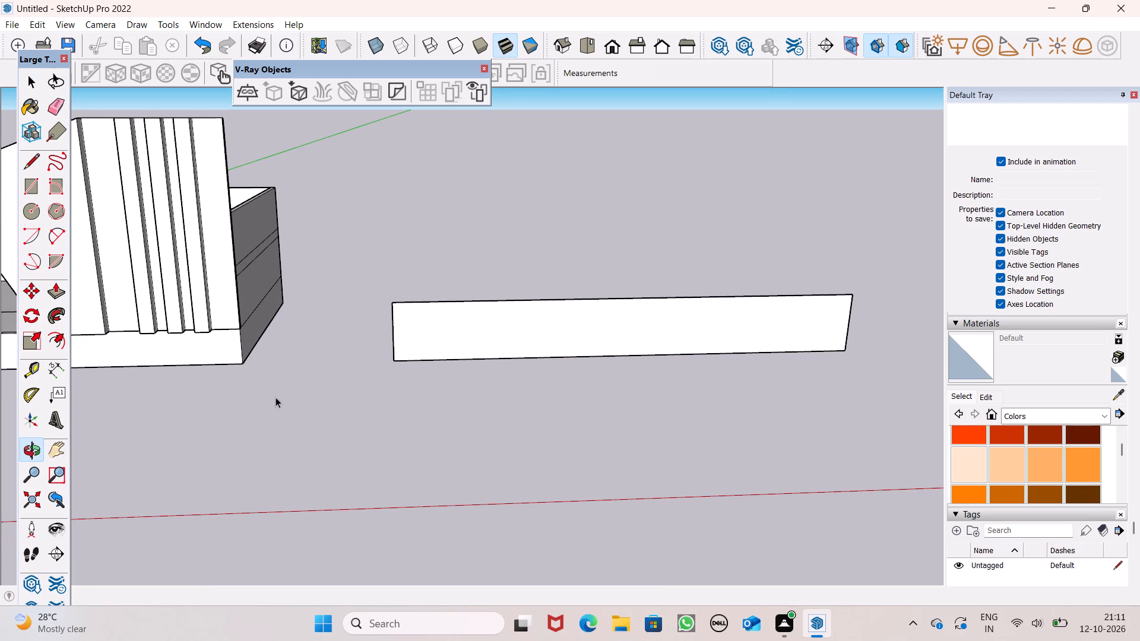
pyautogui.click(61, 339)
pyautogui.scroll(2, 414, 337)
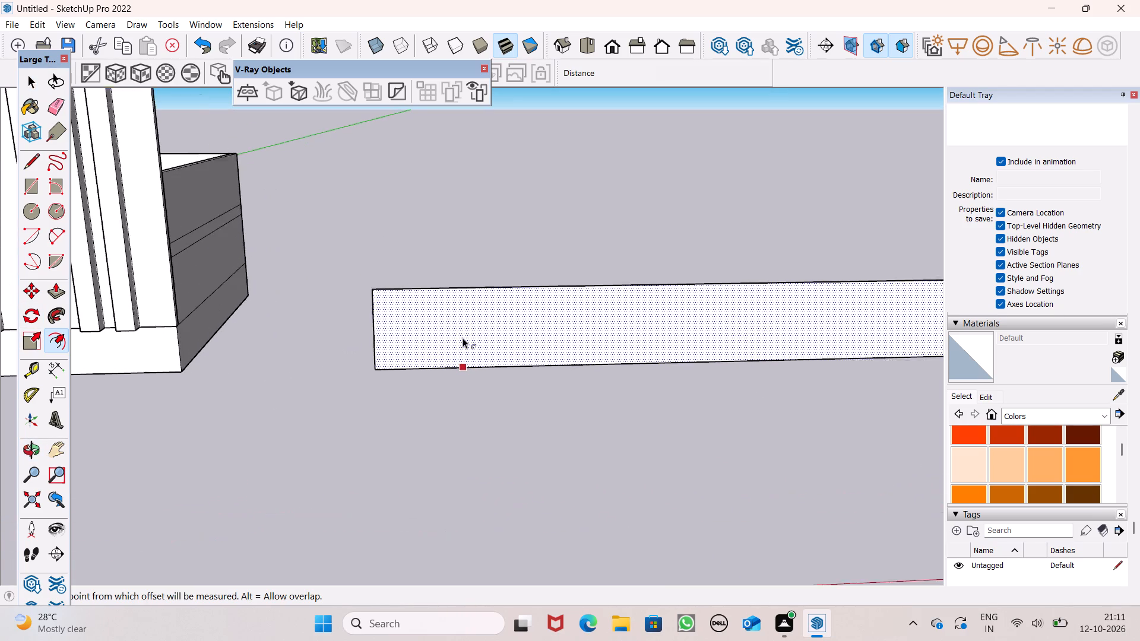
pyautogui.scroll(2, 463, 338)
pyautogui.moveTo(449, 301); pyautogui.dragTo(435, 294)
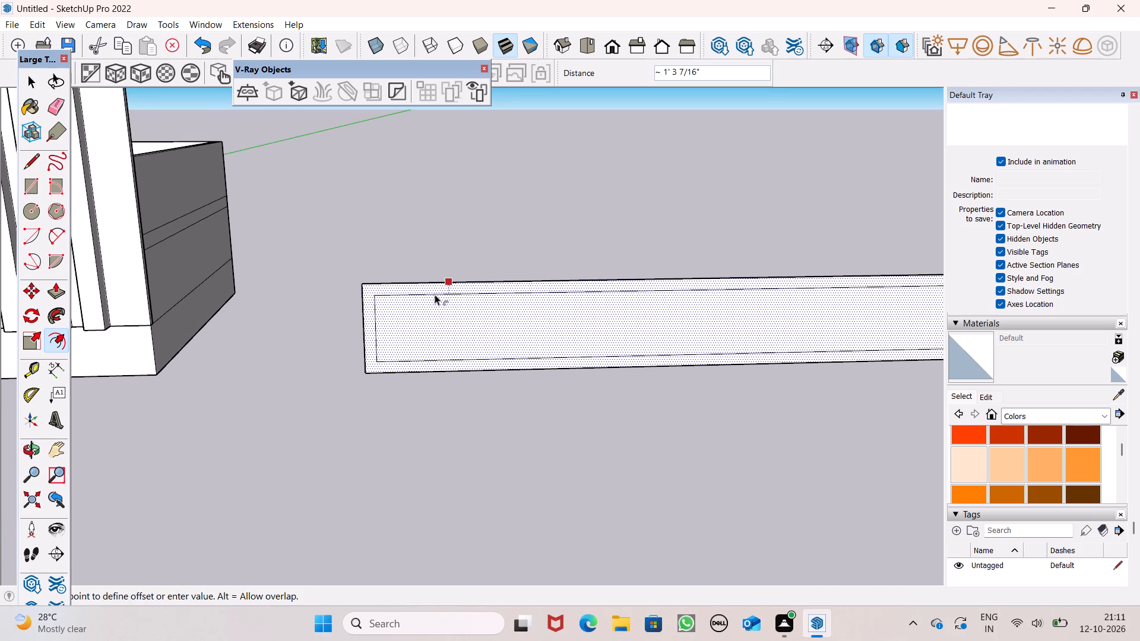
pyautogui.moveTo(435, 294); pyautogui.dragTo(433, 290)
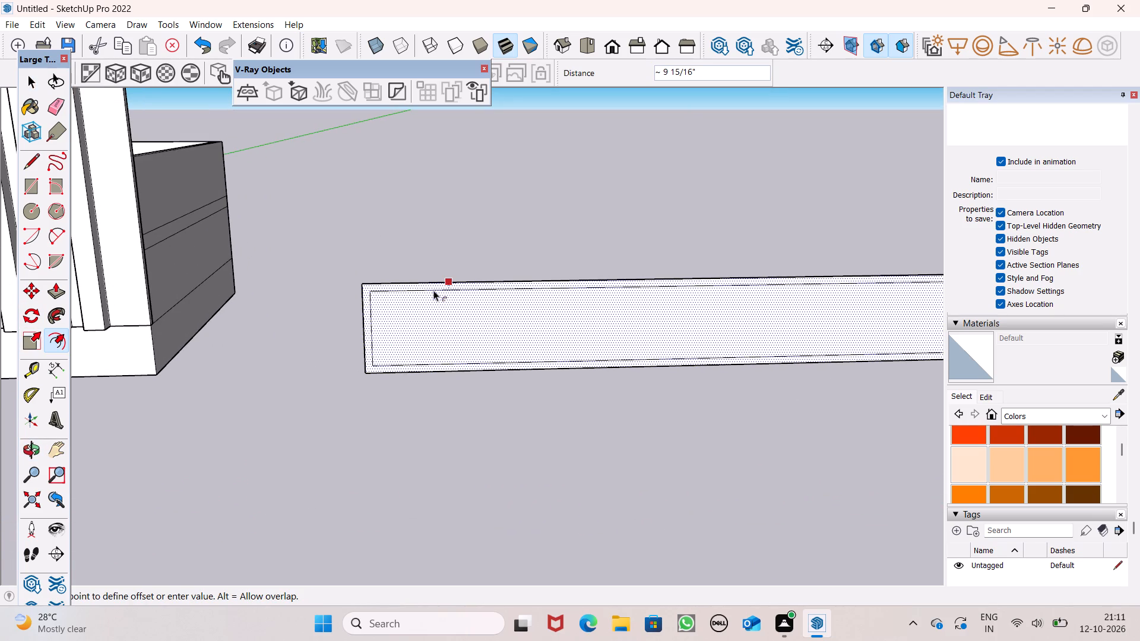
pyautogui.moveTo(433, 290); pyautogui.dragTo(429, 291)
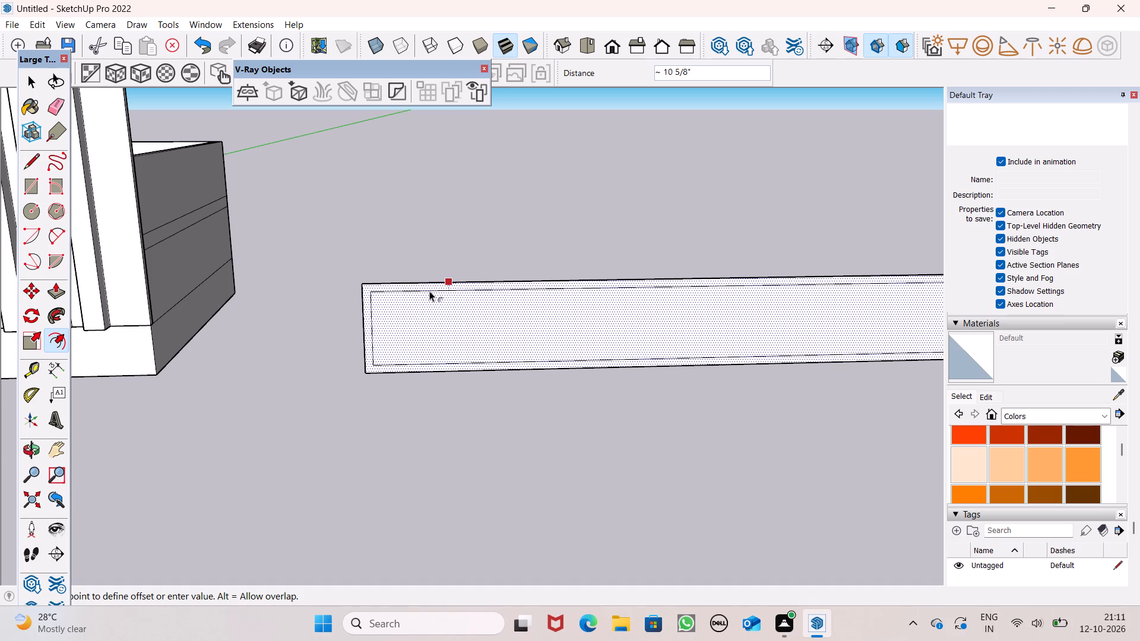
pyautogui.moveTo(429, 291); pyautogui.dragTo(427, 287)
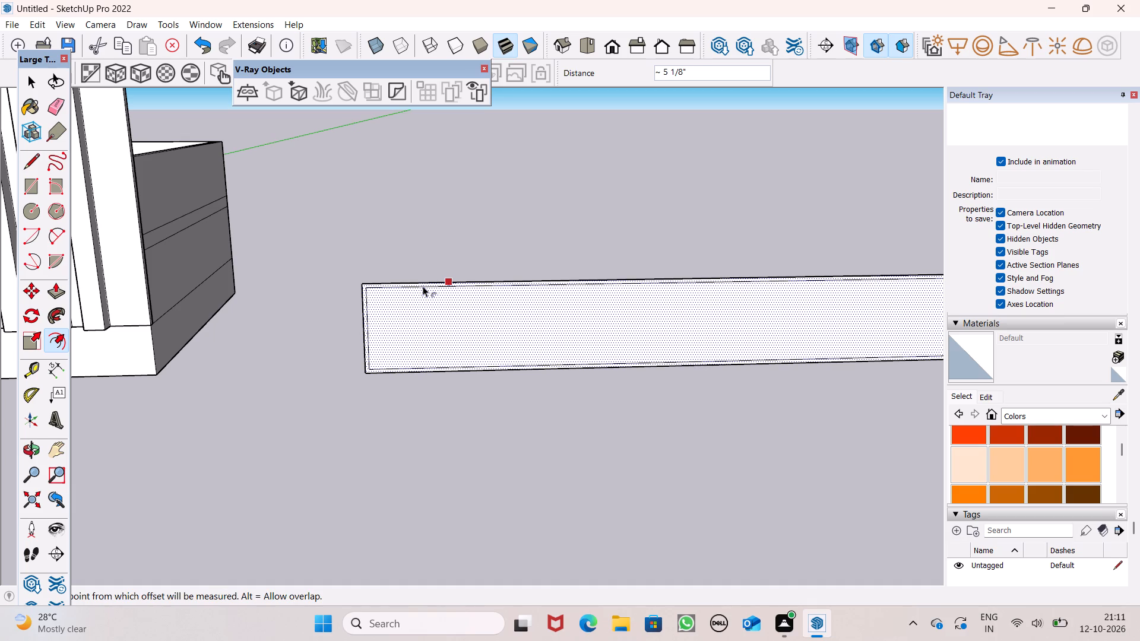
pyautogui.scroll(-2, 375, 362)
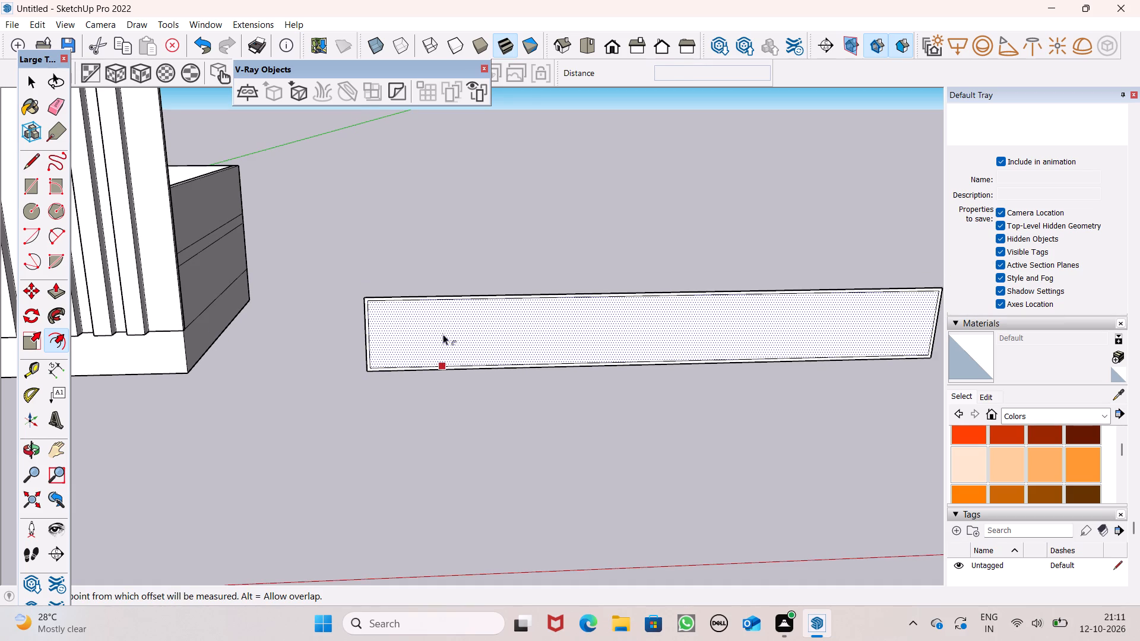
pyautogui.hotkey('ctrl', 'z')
# Offset the copied face's outline inward about 5 1/2" to form the frame border.
pyautogui.scroll(4, 436, 316)
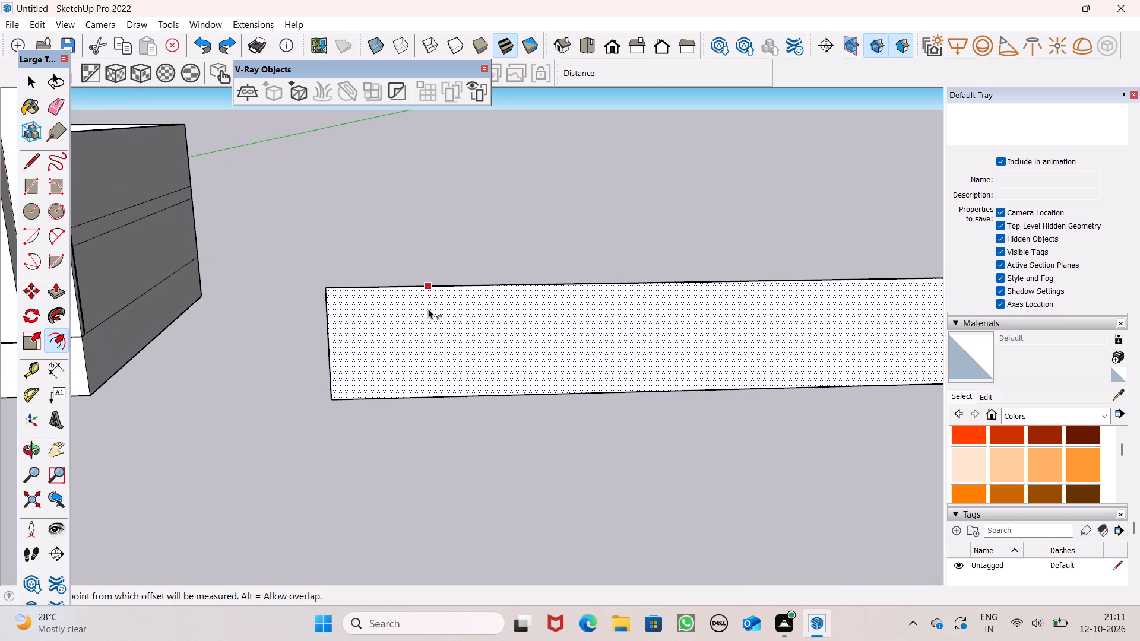
pyautogui.scroll(5, 428, 309)
pyautogui.moveTo(424, 307); pyautogui.dragTo(407, 294)
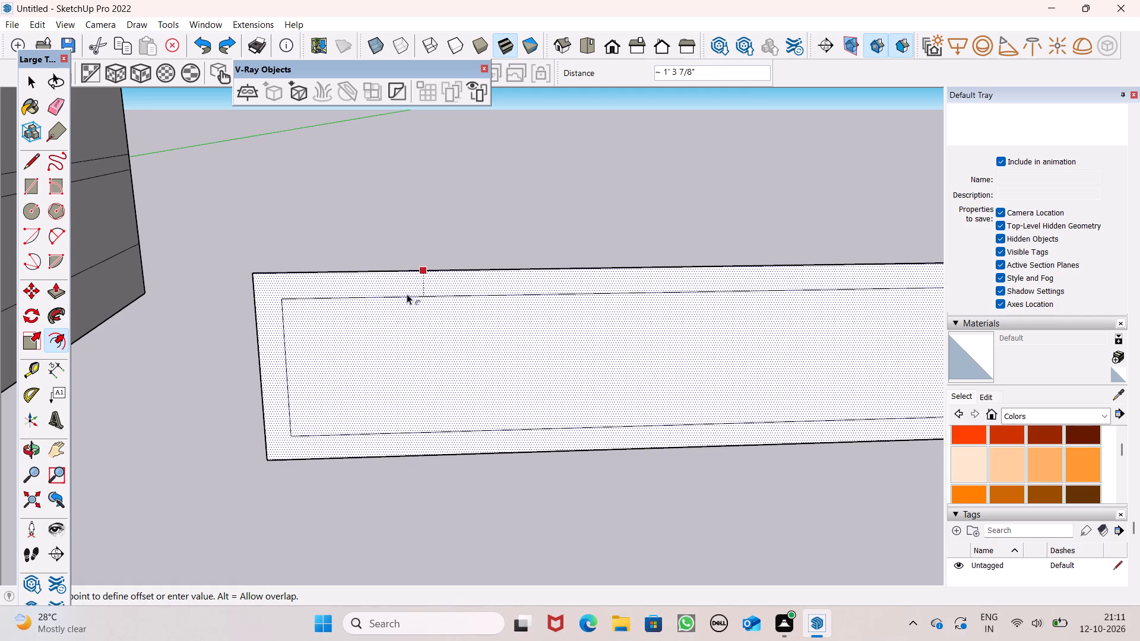
pyautogui.moveTo(407, 294); pyautogui.dragTo(395, 280)
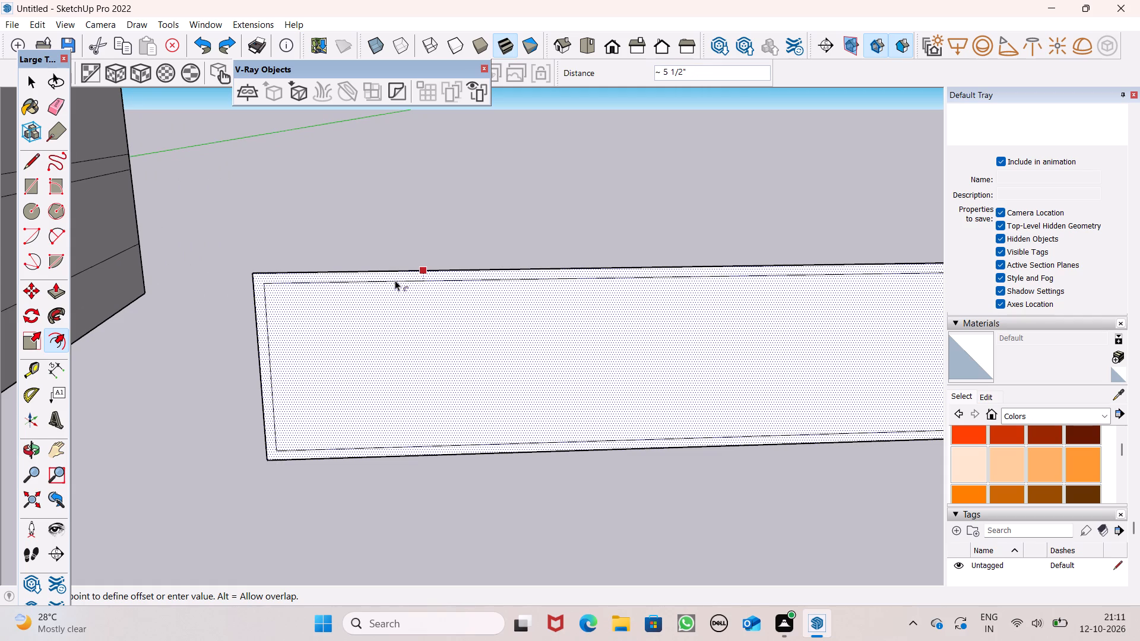
pyautogui.moveTo(395, 280); pyautogui.dragTo(394, 280)
pyautogui.press('space')
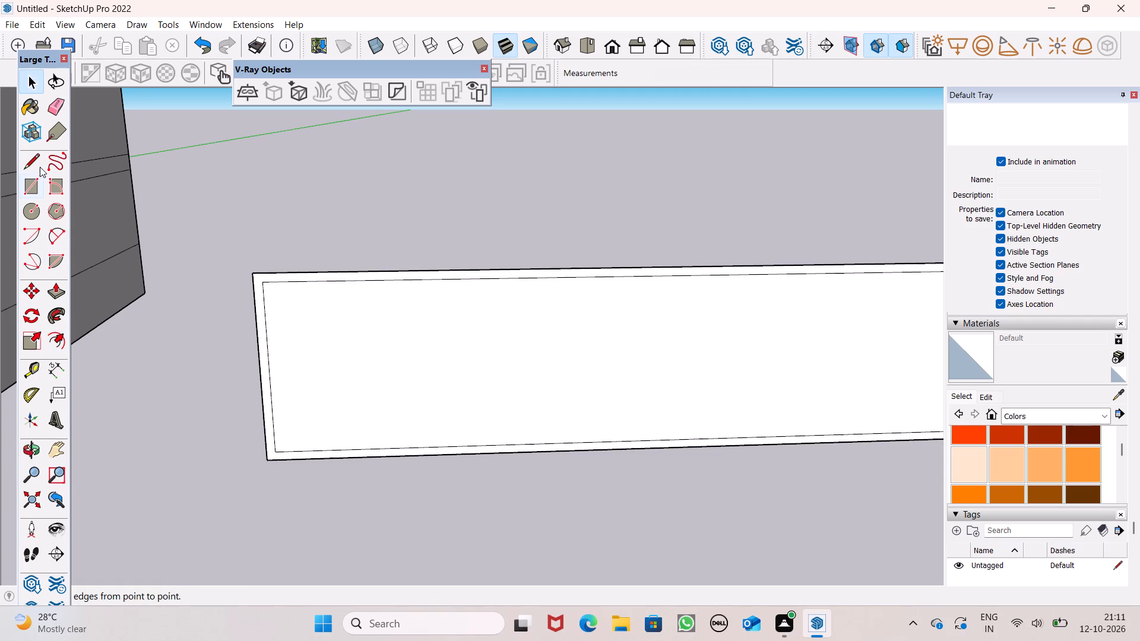
# Draw a vertical mullion strip about 6" by 9' 1" between the frame's inner edges, near the face's building-side end.
pyautogui.click(28, 161)
pyautogui.click(27, 185)
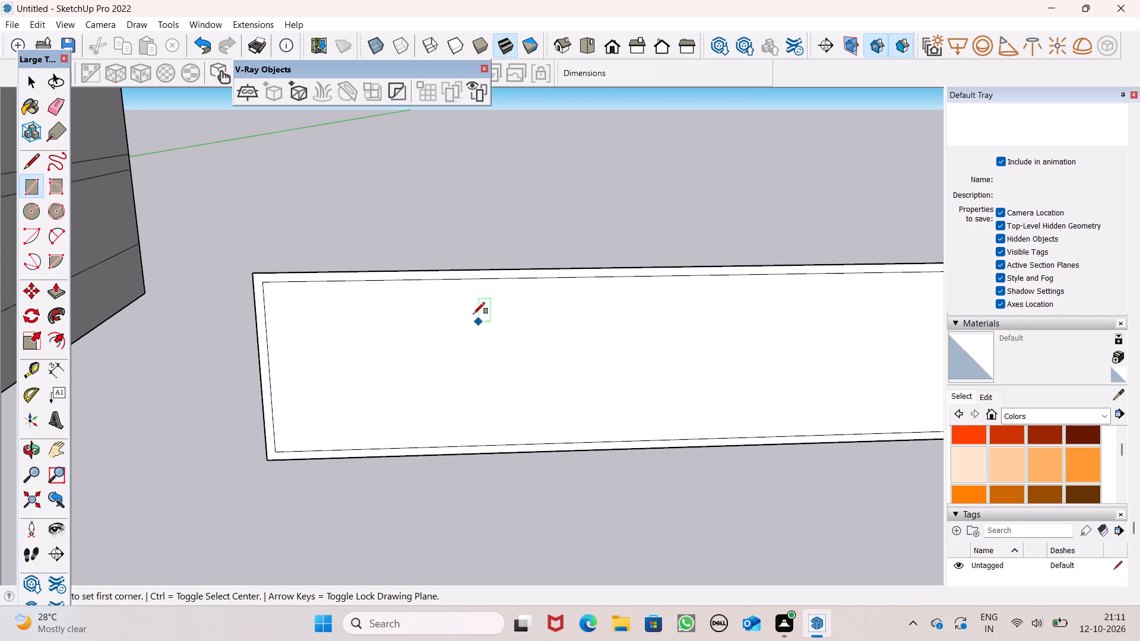
pyautogui.click(454, 282)
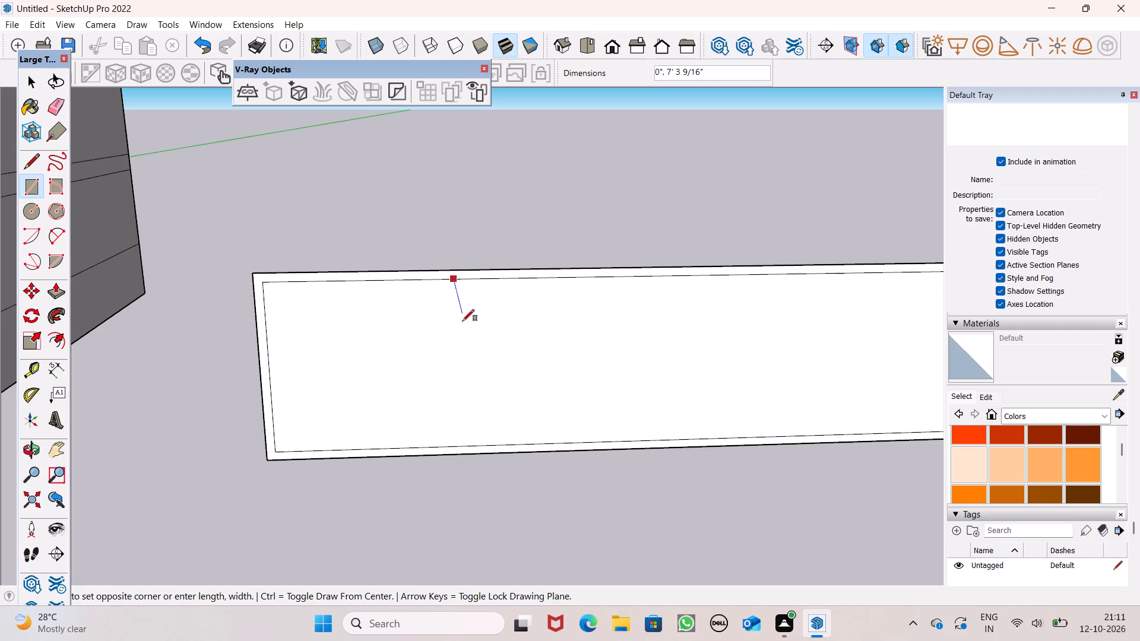
pyautogui.click(464, 442)
pyautogui.press('space')
# Copy the mullion strip with its edges about 10' 11" along the face, away from the building.
pyautogui.doubleClick(460, 437)
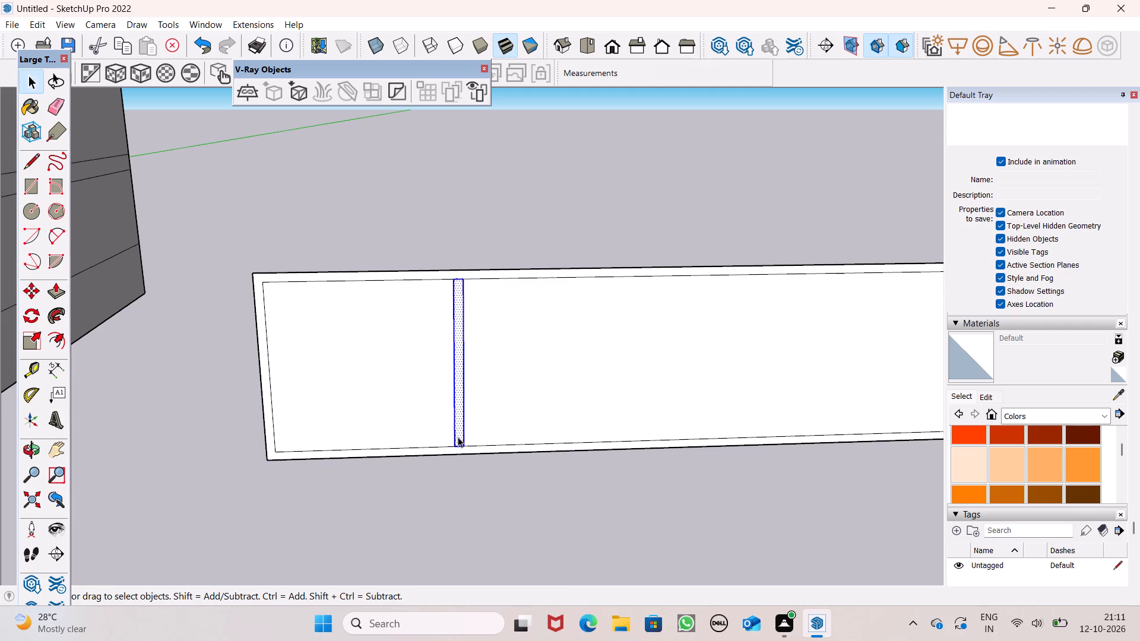
pyautogui.scroll(-7, 246, 372)
pyautogui.press('m')
pyautogui.press('Return')
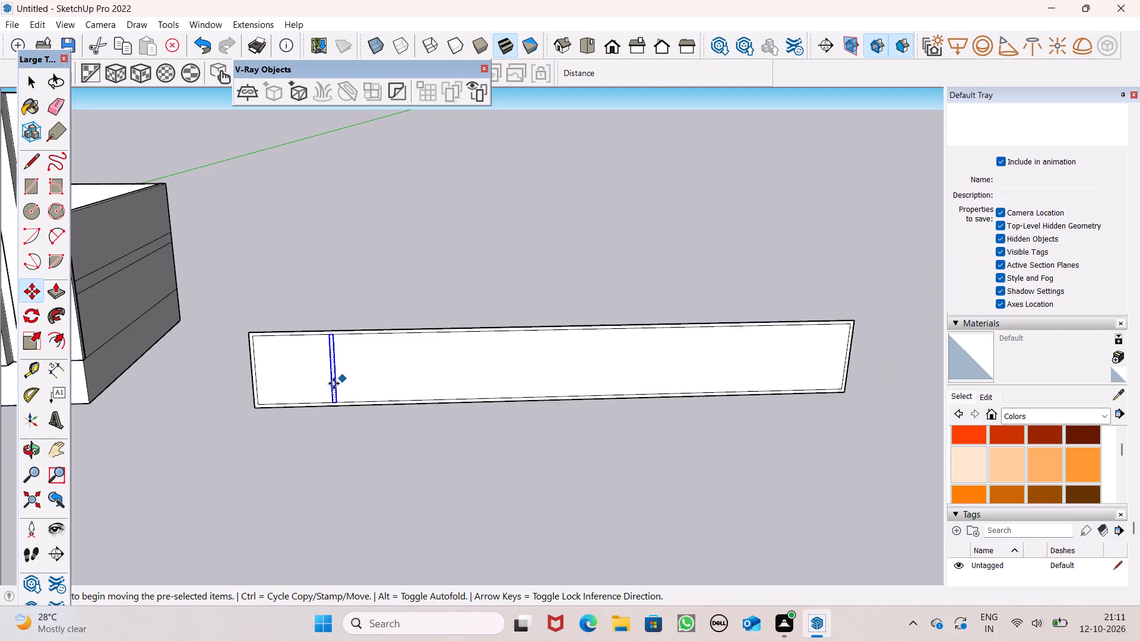
pyautogui.moveTo(332, 384); pyautogui.dragTo(390, 384)
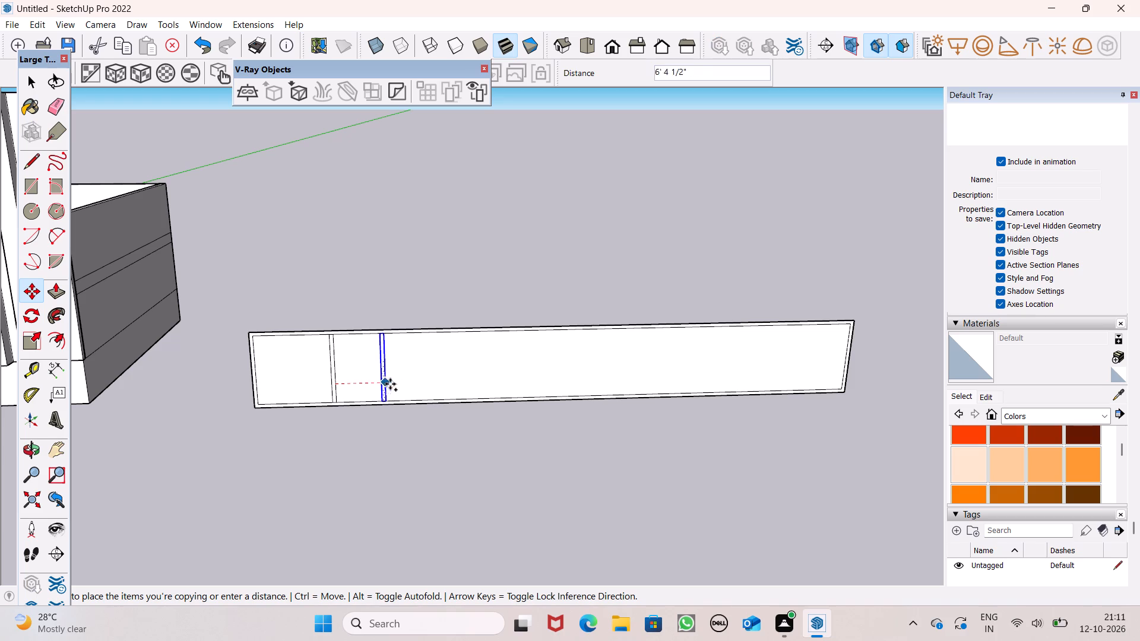
pyautogui.moveTo(390, 384); pyautogui.dragTo(419, 390)
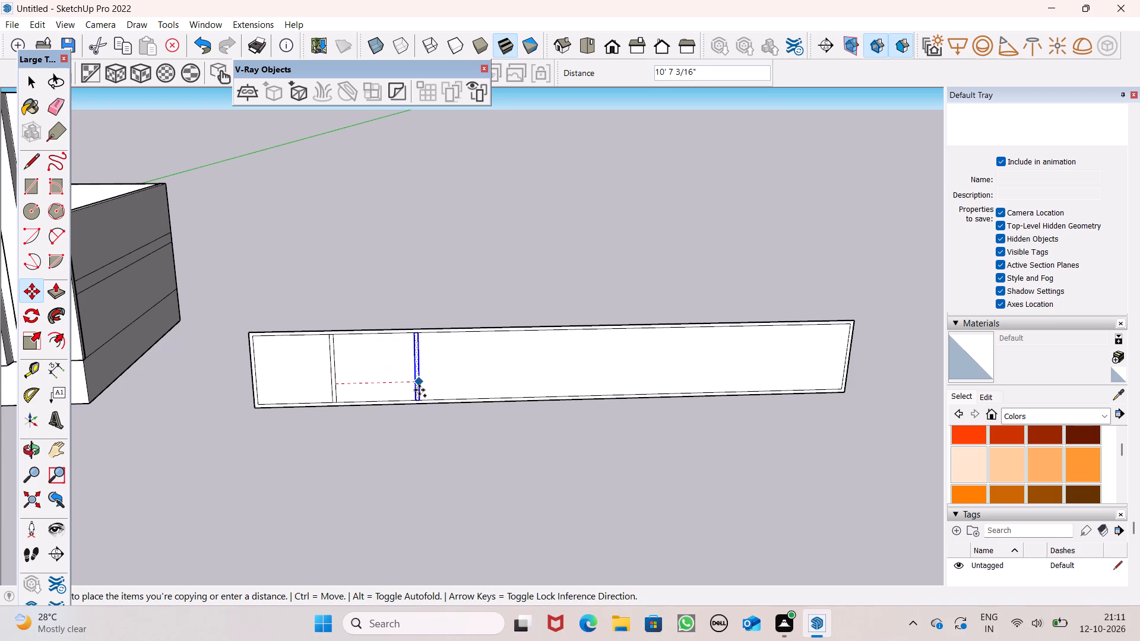
pyautogui.moveTo(419, 390); pyautogui.dragTo(422, 385)
# Try to repeat the copied mullion strip nine times along the face, shifting it about 2 9/16" back toward the first strip.
pyautogui.click(422, 385)
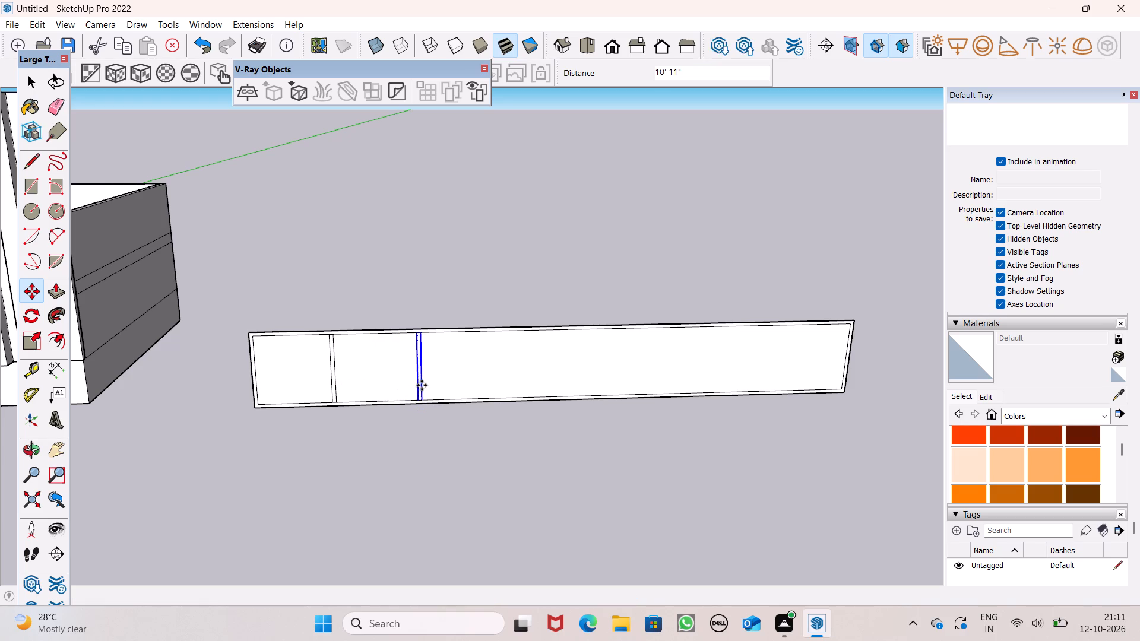
pyautogui.hotkey('shift', '*')
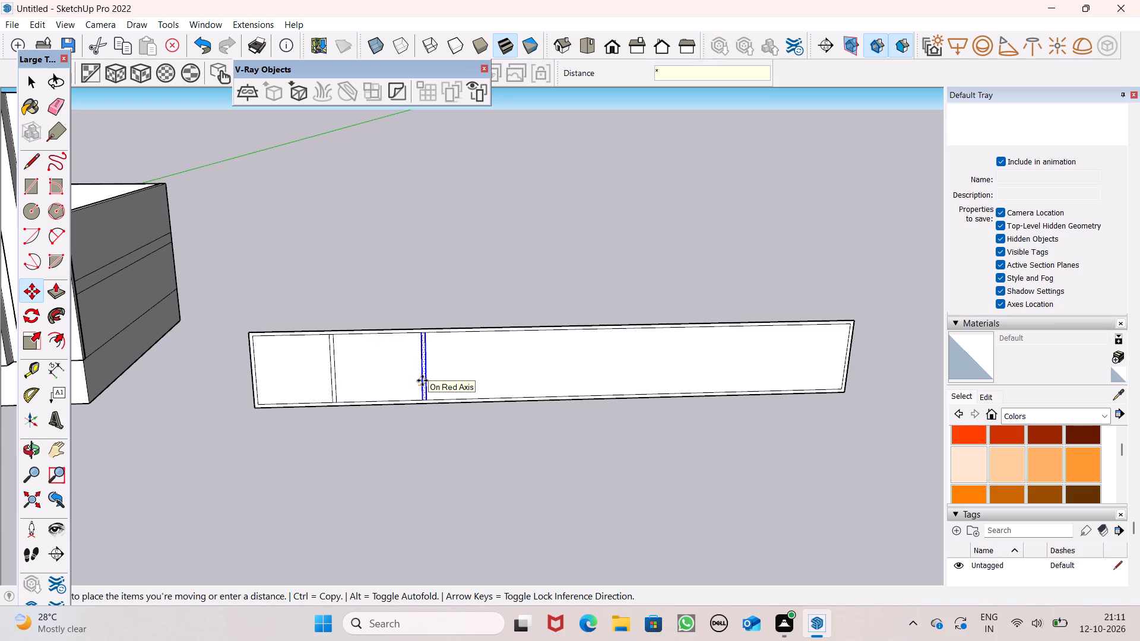
pyautogui.press('9')
pyautogui.press('Return')
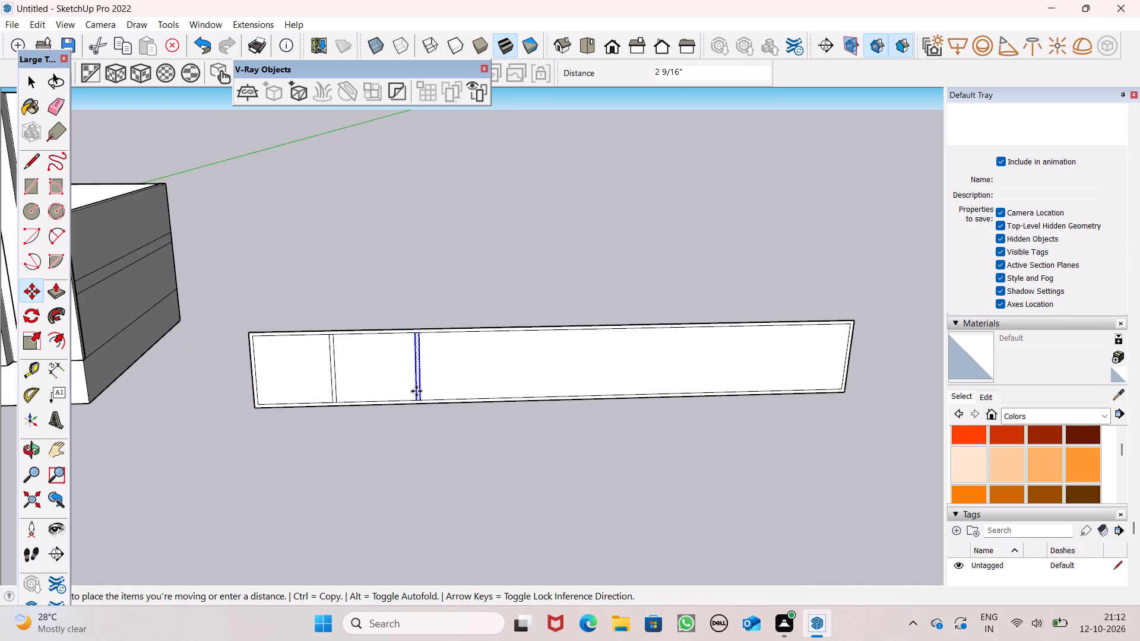
pyautogui.click(416, 391)
pyautogui.hotkey('shift', '*')
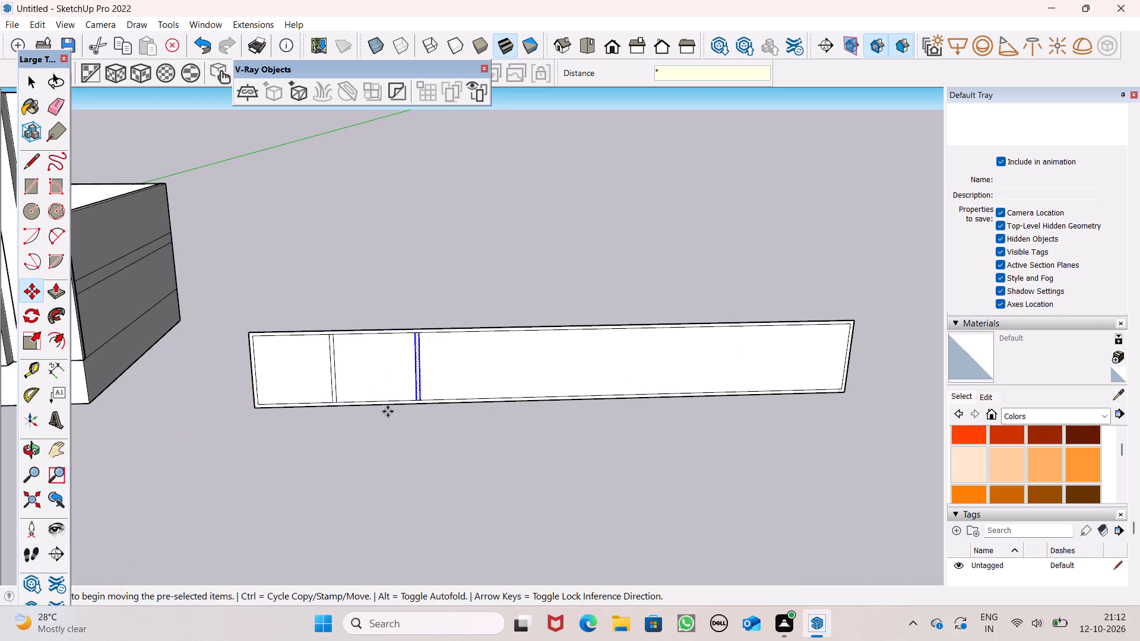
pyautogui.press('9')
pyautogui.press('Return')
pyautogui.press('Return')
pyautogui.scroll(4, 425, 392)
pyautogui.press('space')
pyautogui.click(439, 458)
pyautogui.scroll(1, 401, 394)
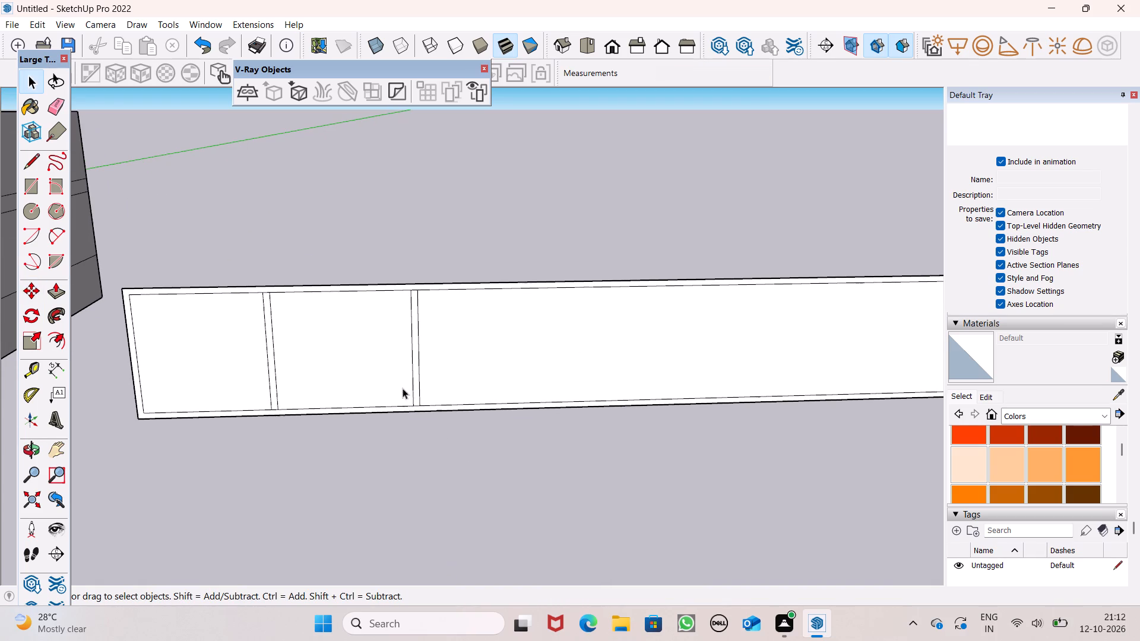
# Copy the second mullion strip about 11' 1" along the face, away from the building.
pyautogui.doubleClick(417, 386)
pyautogui.click(373, 449)
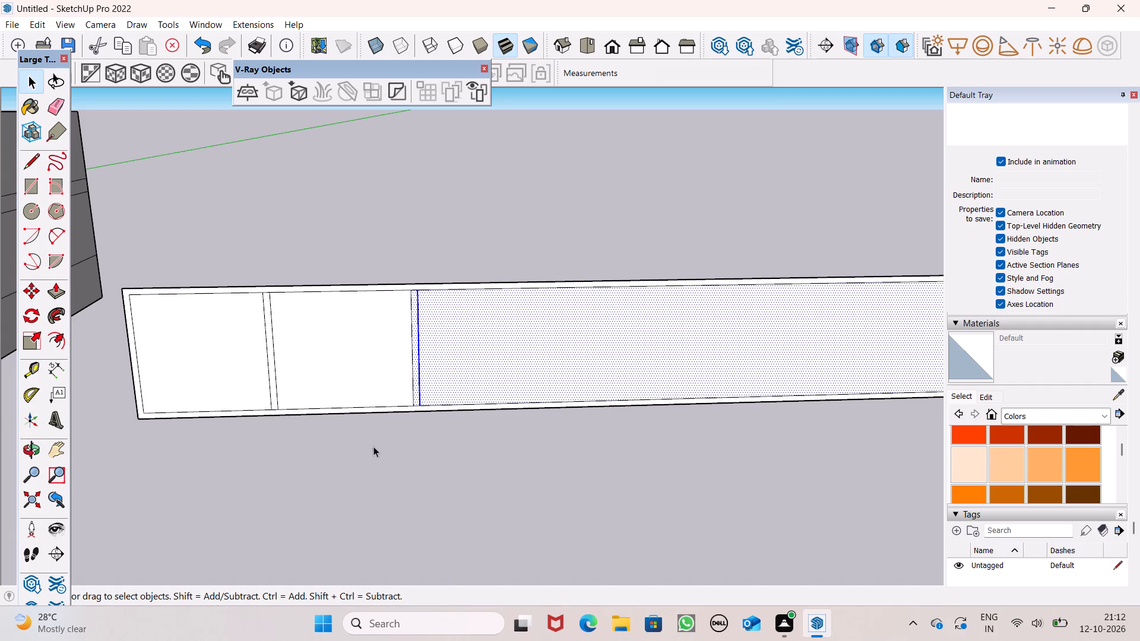
pyautogui.doubleClick(414, 394)
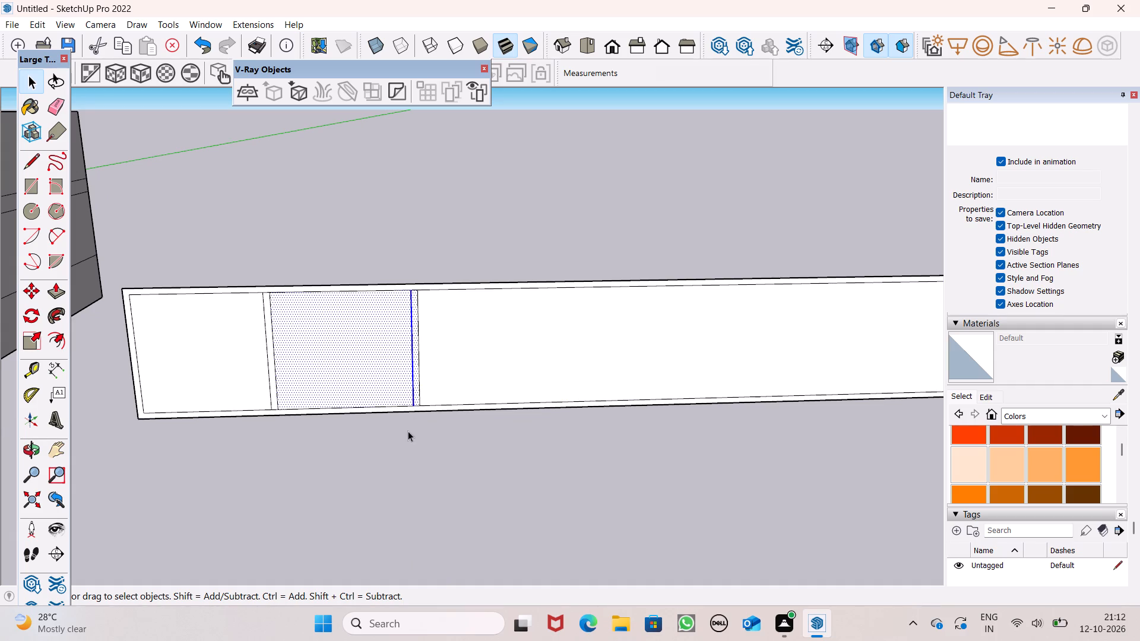
pyautogui.click(408, 431)
pyautogui.scroll(4, 411, 398)
pyautogui.doubleClick(418, 395)
pyautogui.scroll(-6, 373, 380)
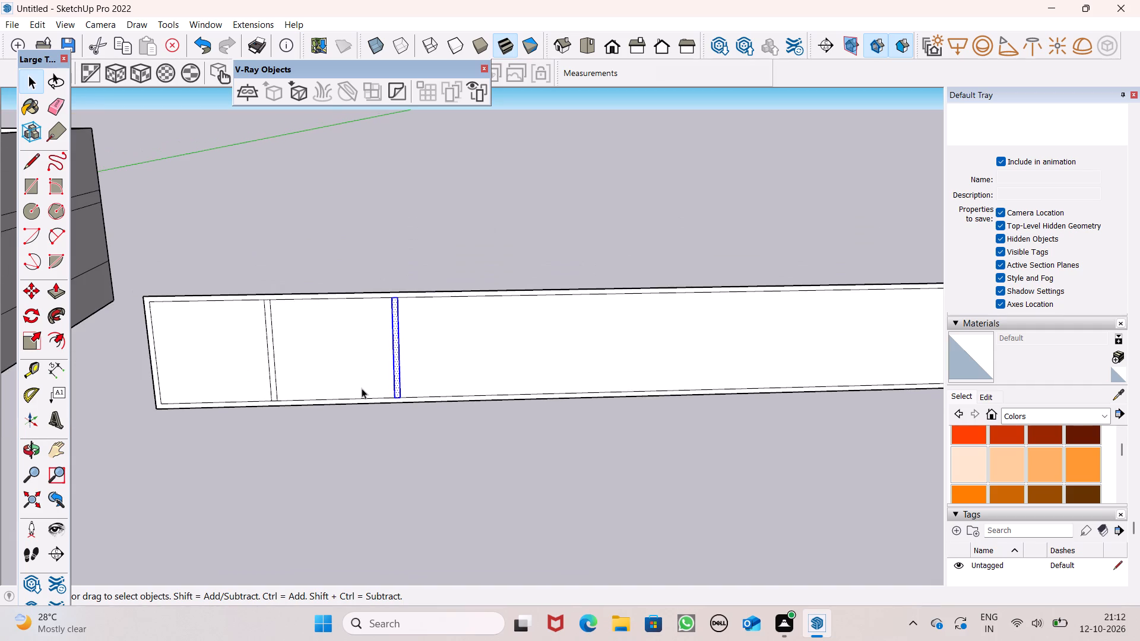
pyautogui.scroll(-1, 371, 402)
pyautogui.press('m')
pyautogui.press('Return')
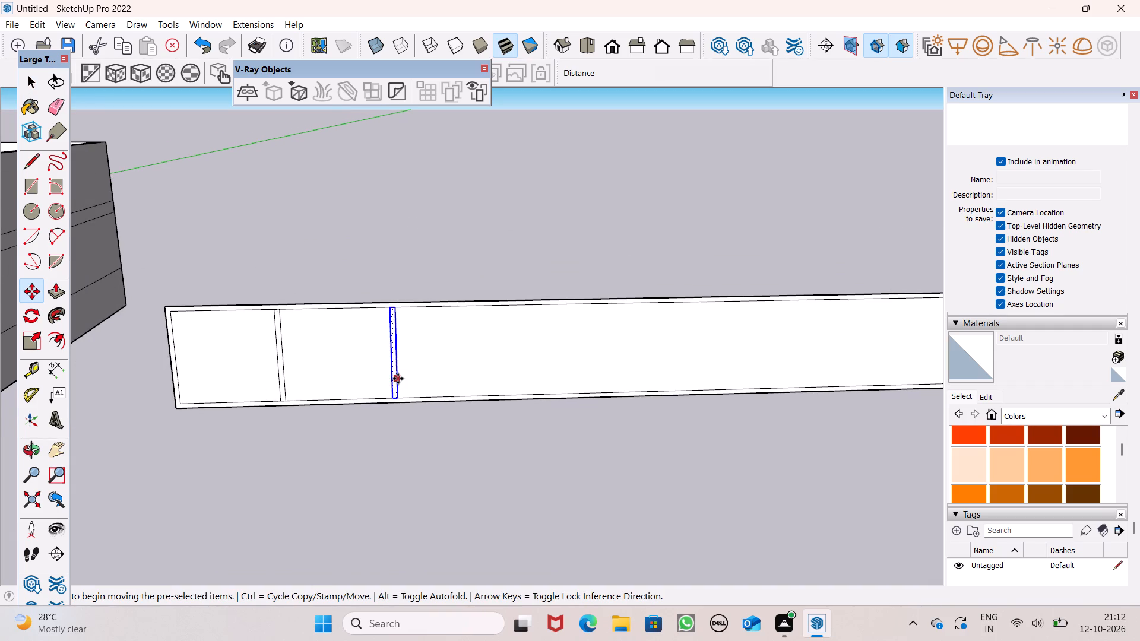
pyautogui.moveTo(394, 378); pyautogui.dragTo(491, 386)
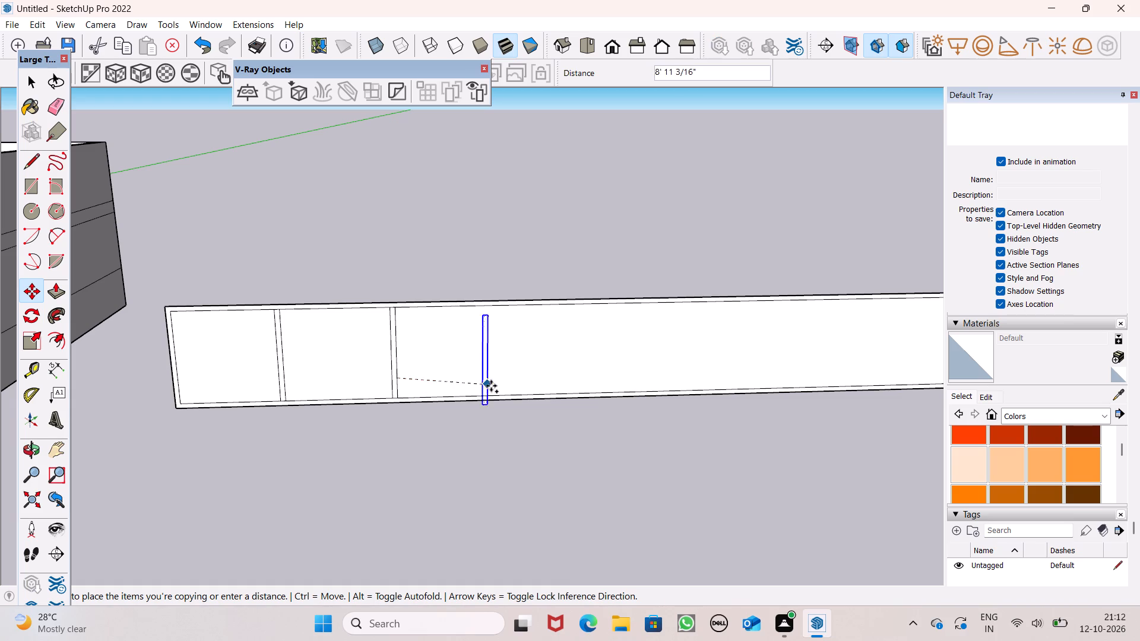
pyautogui.moveTo(491, 386); pyautogui.dragTo(507, 377)
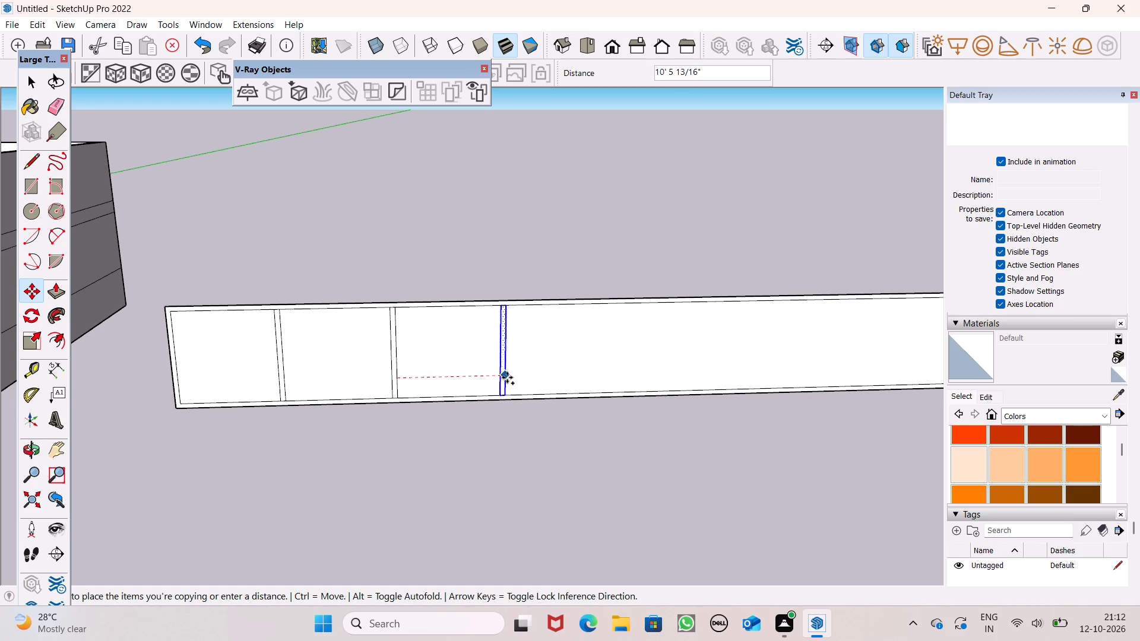
pyautogui.moveTo(507, 377); pyautogui.dragTo(512, 379)
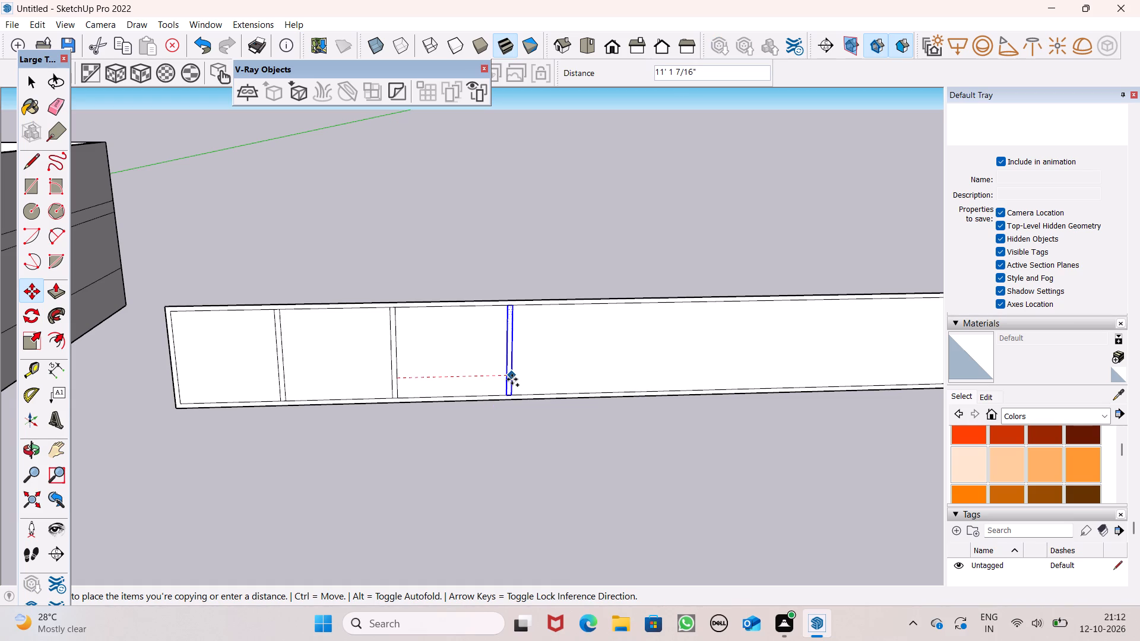
pyautogui.moveTo(512, 379); pyautogui.dragTo(512, 383)
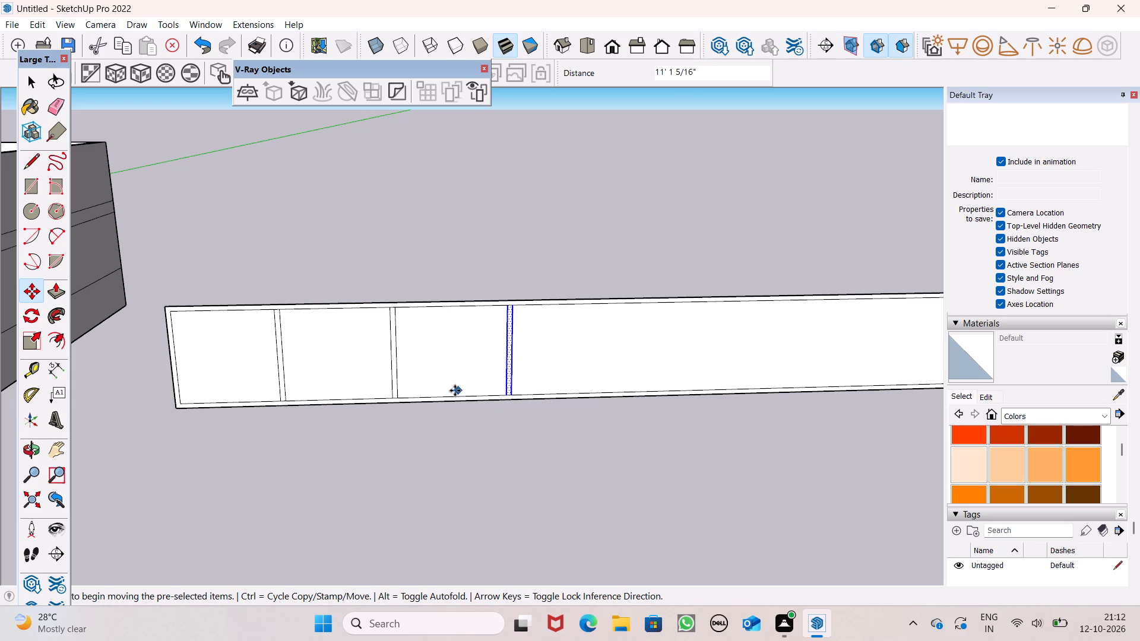
# Repeat the mullion strip copy seven times along the face at the same spacing.
pyautogui.hotkey('shift', '*')
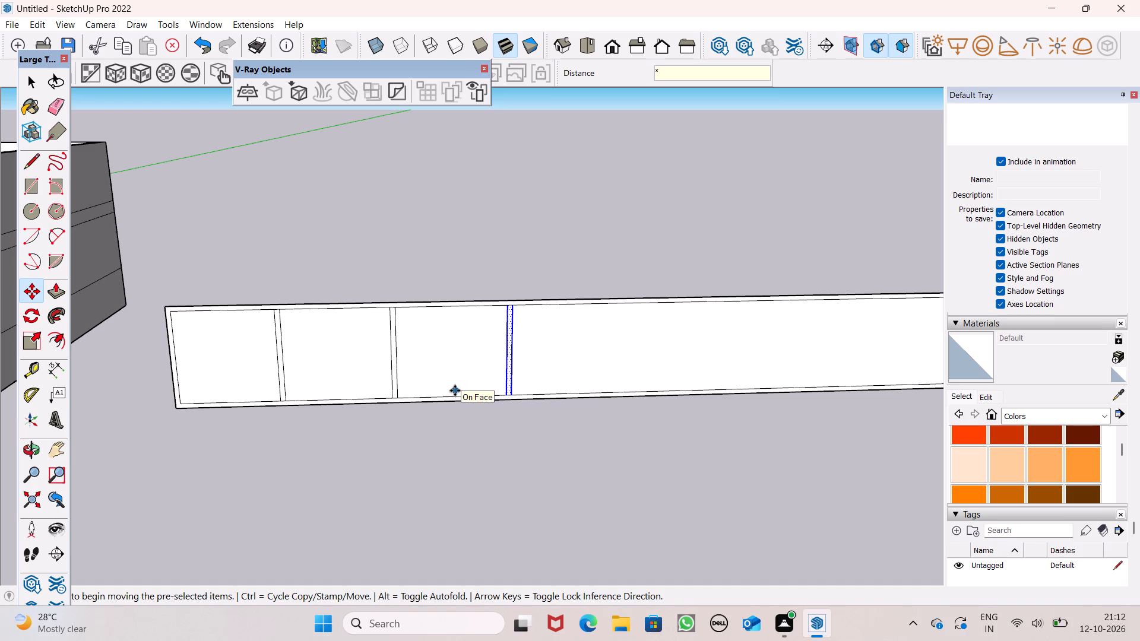
pyautogui.press('7')
pyautogui.press('Return')
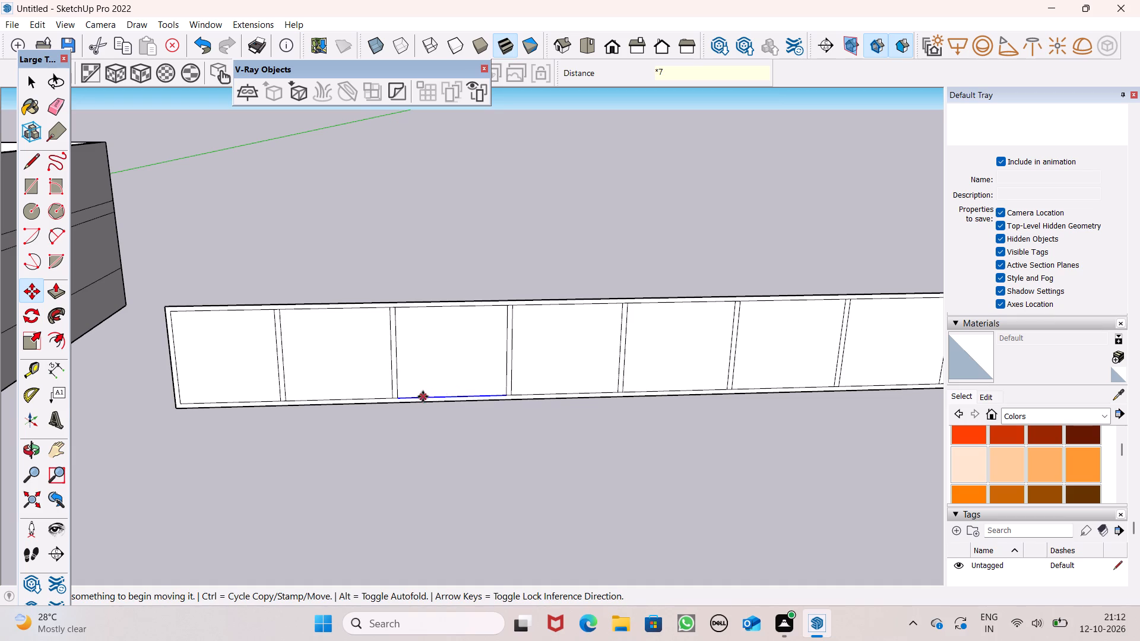
pyautogui.scroll(-6, 421, 413)
pyautogui.press('space')
# Erase the two surplus strips beyond the face's far end and the one close beside its end border.
pyautogui.scroll(4, 804, 355)
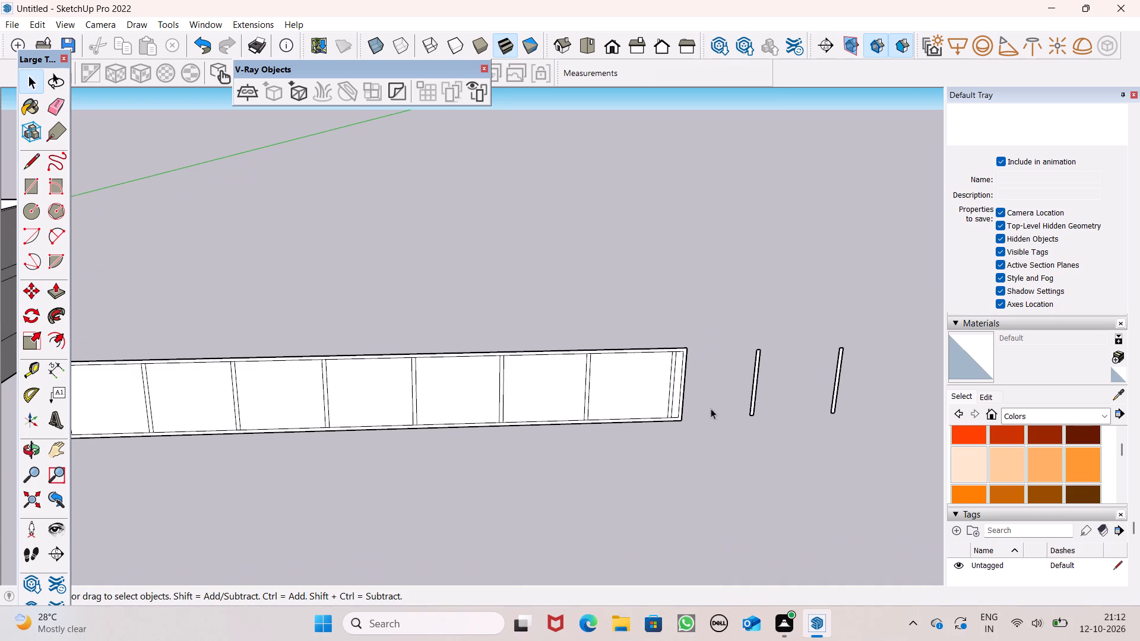
pyautogui.scroll(4, 763, 382)
pyautogui.click(748, 396)
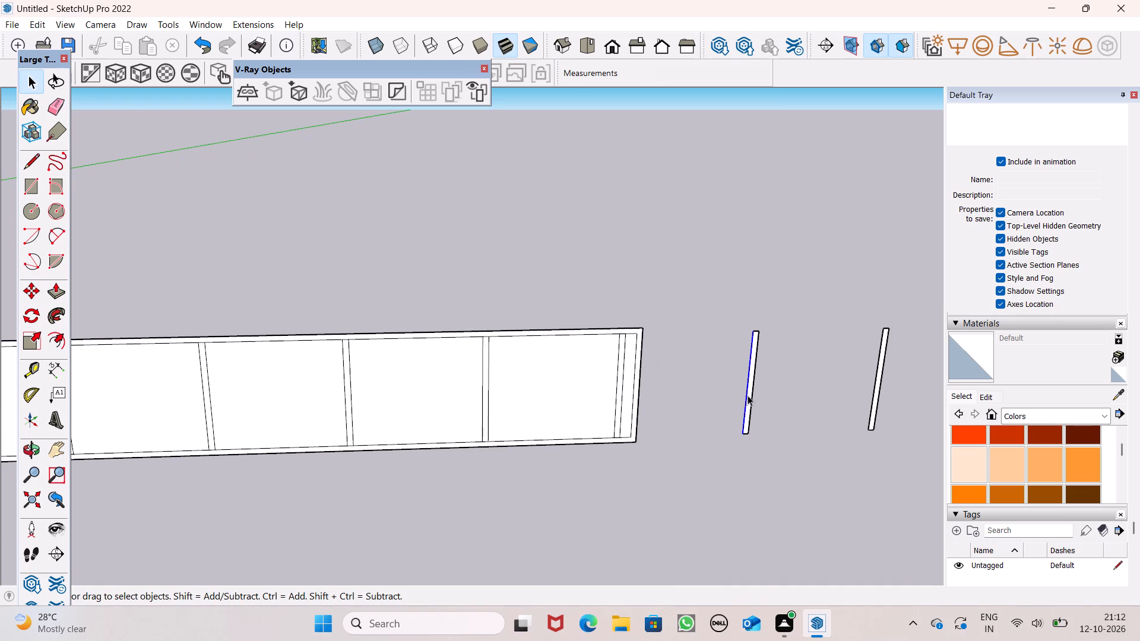
pyautogui.press('Delete')
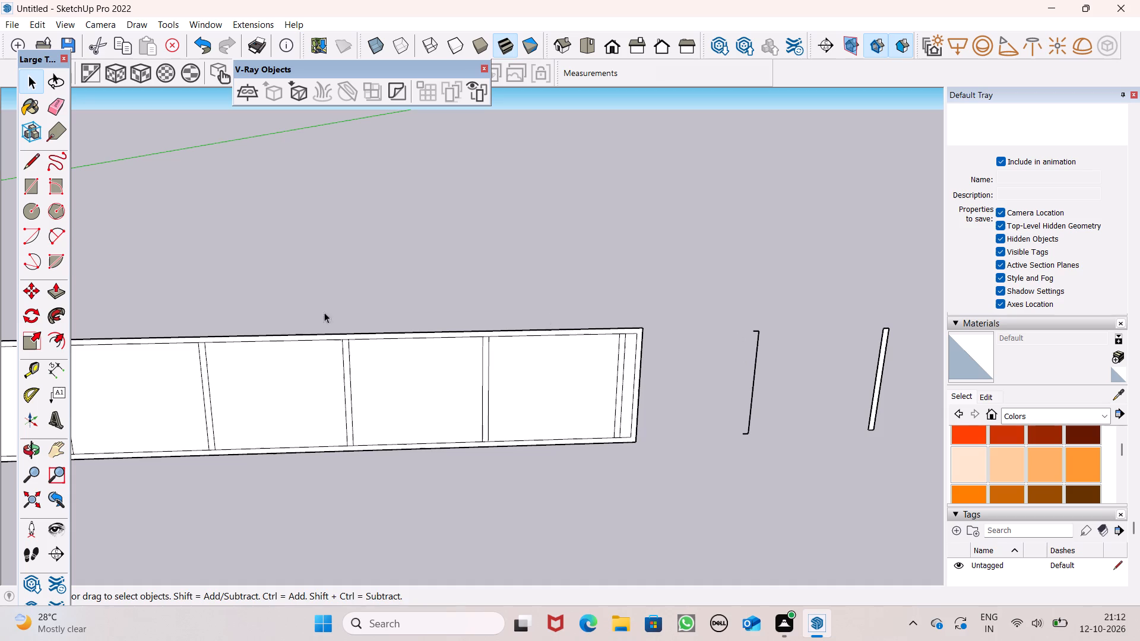
pyautogui.click(52, 110)
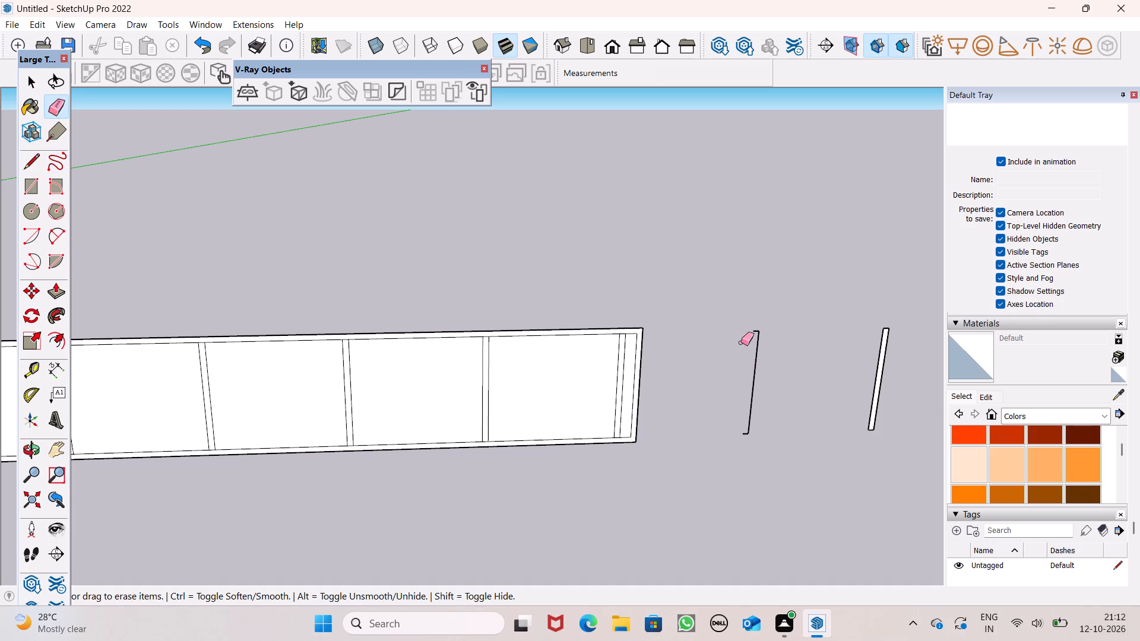
pyautogui.moveTo(737, 339); pyautogui.dragTo(747, 432)
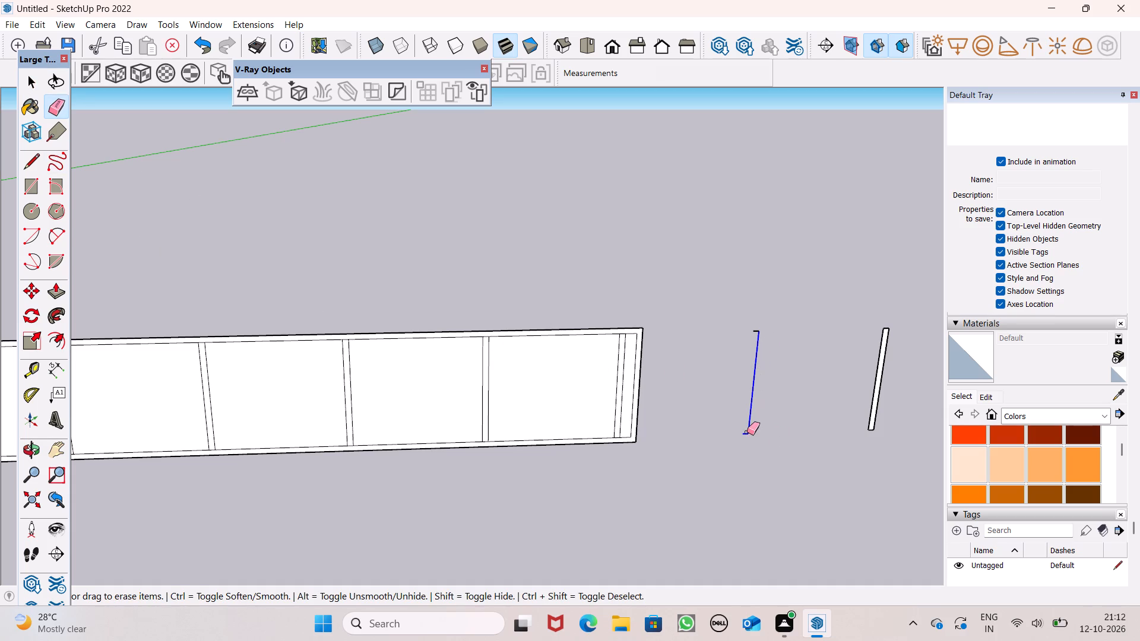
pyautogui.moveTo(747, 432); pyautogui.dragTo(889, 329)
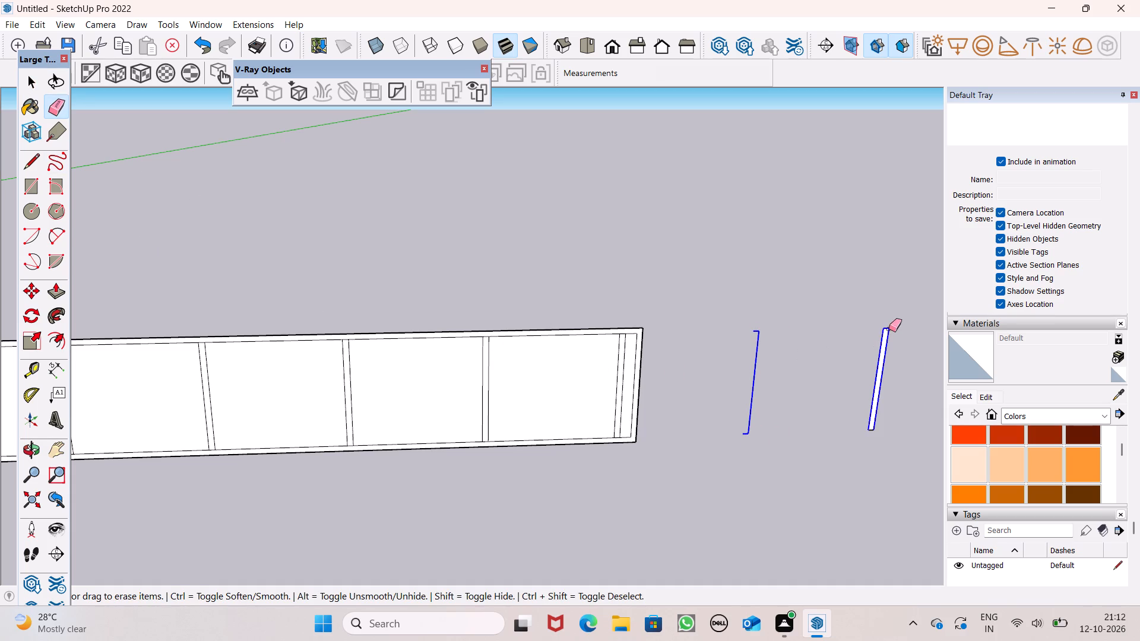
pyautogui.moveTo(889, 329); pyautogui.dragTo(876, 426)
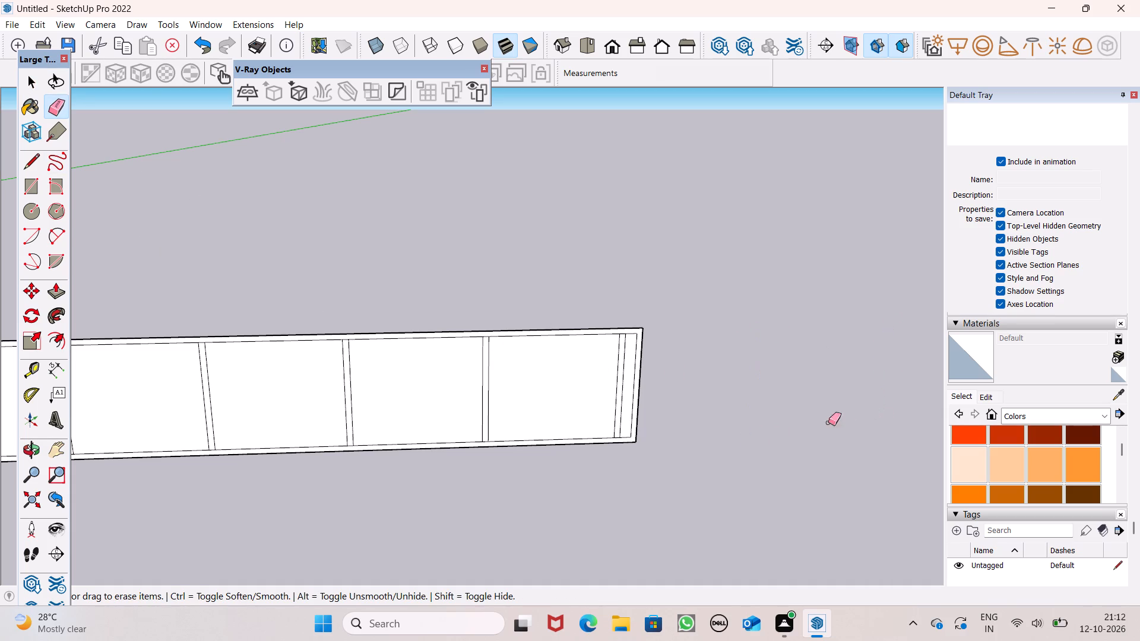
pyautogui.scroll(5, 595, 361)
pyautogui.moveTo(648, 374); pyautogui.dragTo(633, 379)
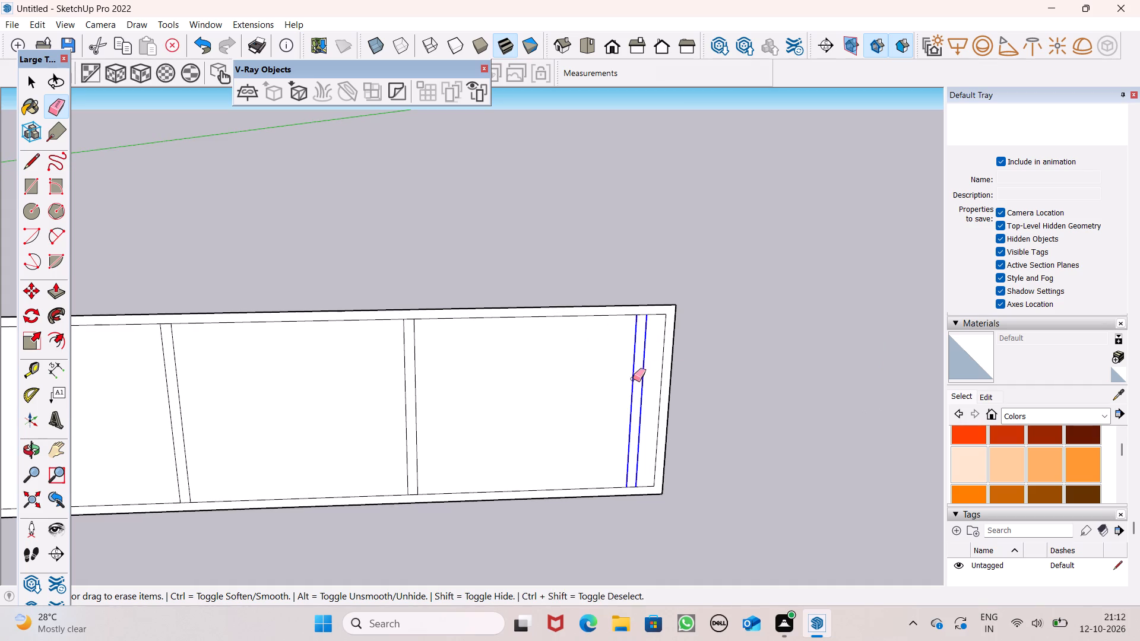
pyautogui.moveTo(633, 379); pyautogui.dragTo(632, 381)
pyautogui.press('space')
# Erase the short edges at the top and bottom of the first mullion, nearest the building, to merge it with the frame border.
pyautogui.scroll(-7, 749, 322)
pyautogui.scroll(-4, 644, 357)
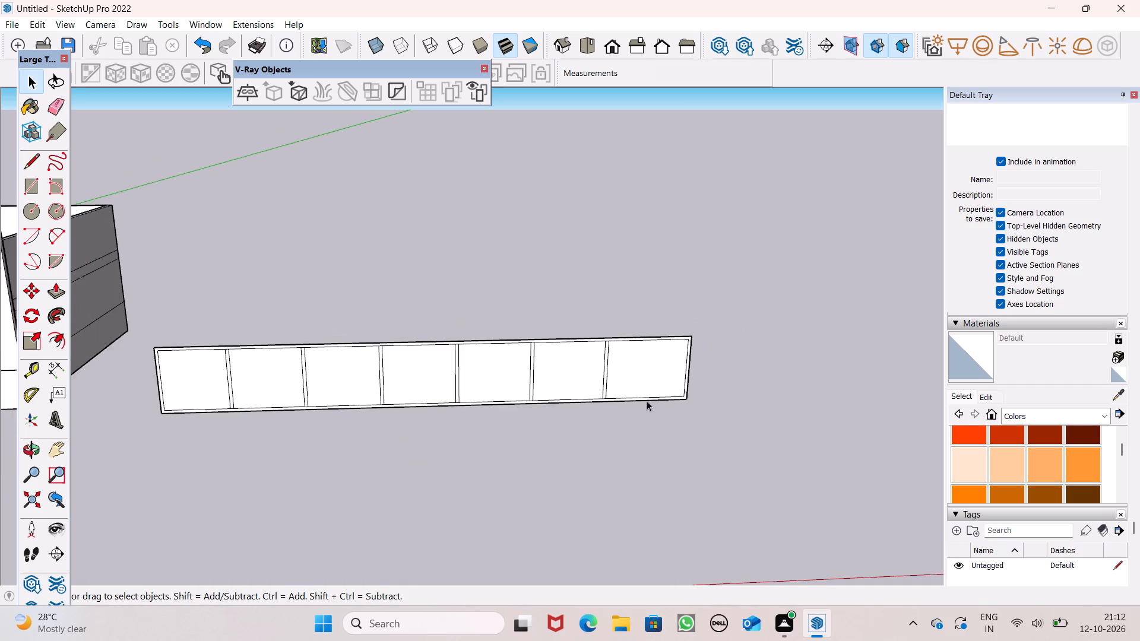
pyautogui.scroll(-4, 647, 401)
pyautogui.scroll(9, 301, 369)
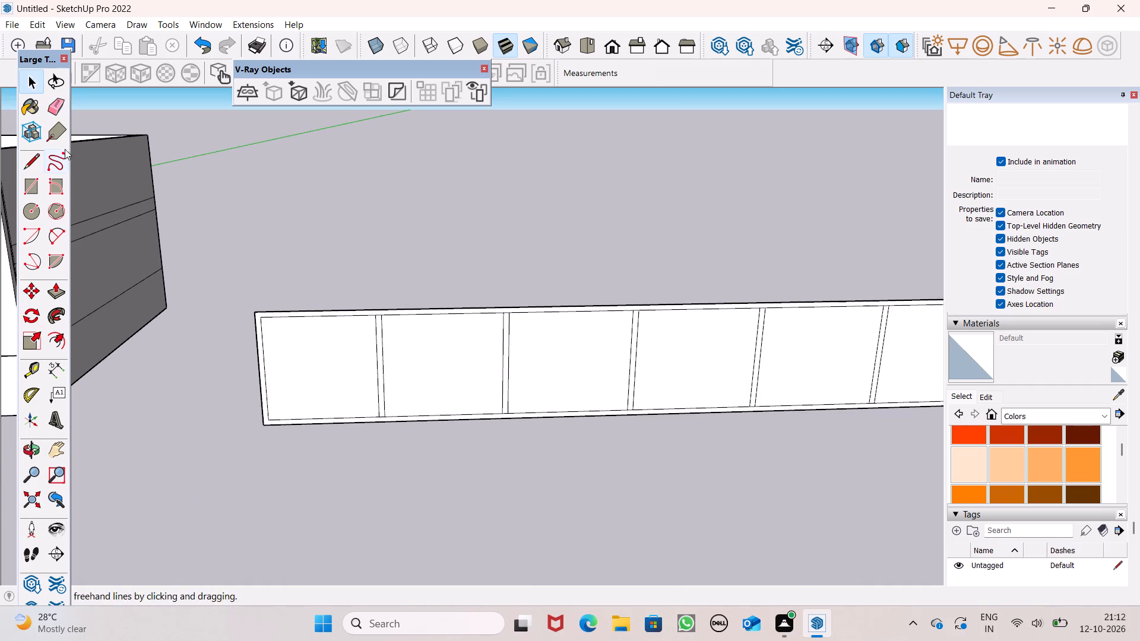
pyautogui.click(56, 109)
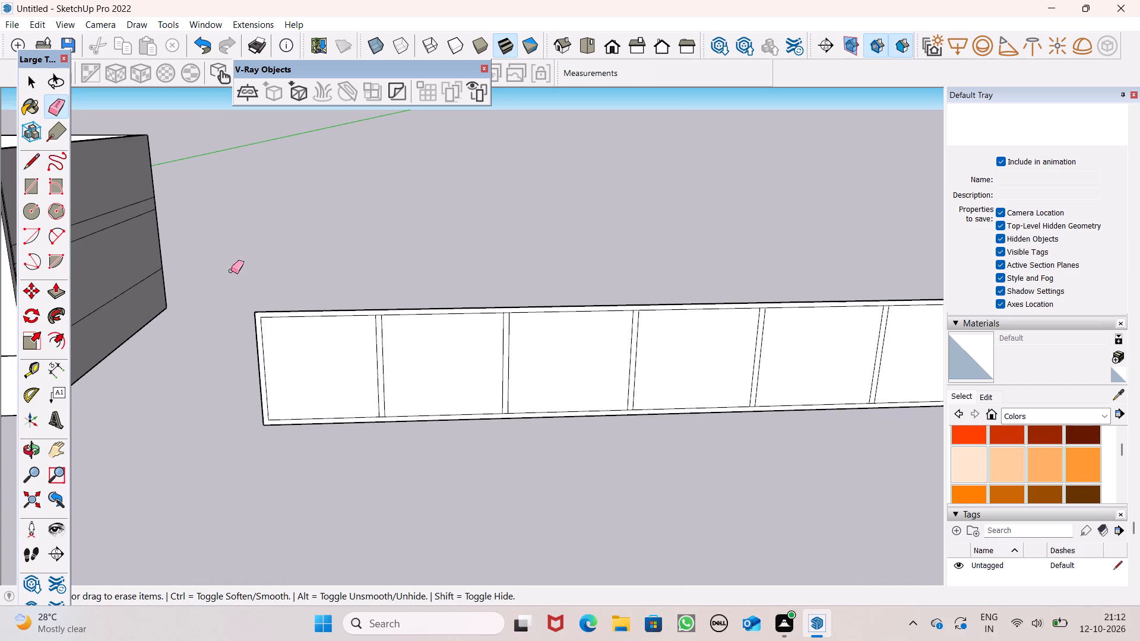
pyautogui.scroll(7, 409, 365)
pyautogui.scroll(7, 386, 265)
pyautogui.moveTo(335, 258); pyautogui.dragTo(334, 259)
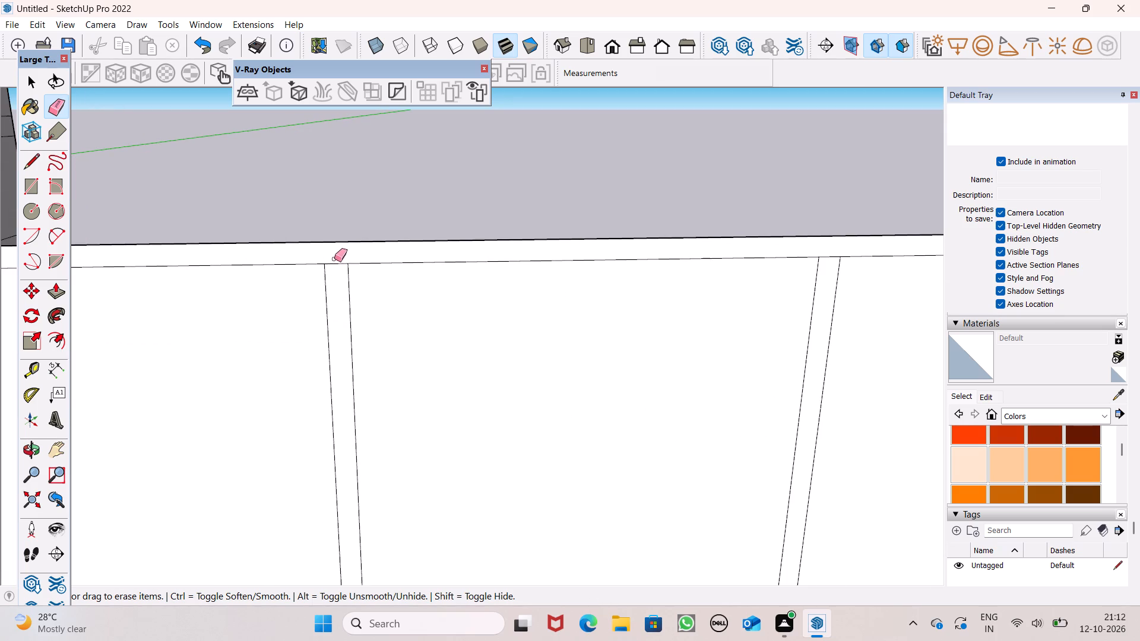
pyautogui.moveTo(334, 259); pyautogui.dragTo(332, 265)
pyautogui.scroll(-6, 328, 227)
pyautogui.scroll(7, 331, 422)
pyautogui.moveTo(341, 356); pyautogui.dragTo(341, 360)
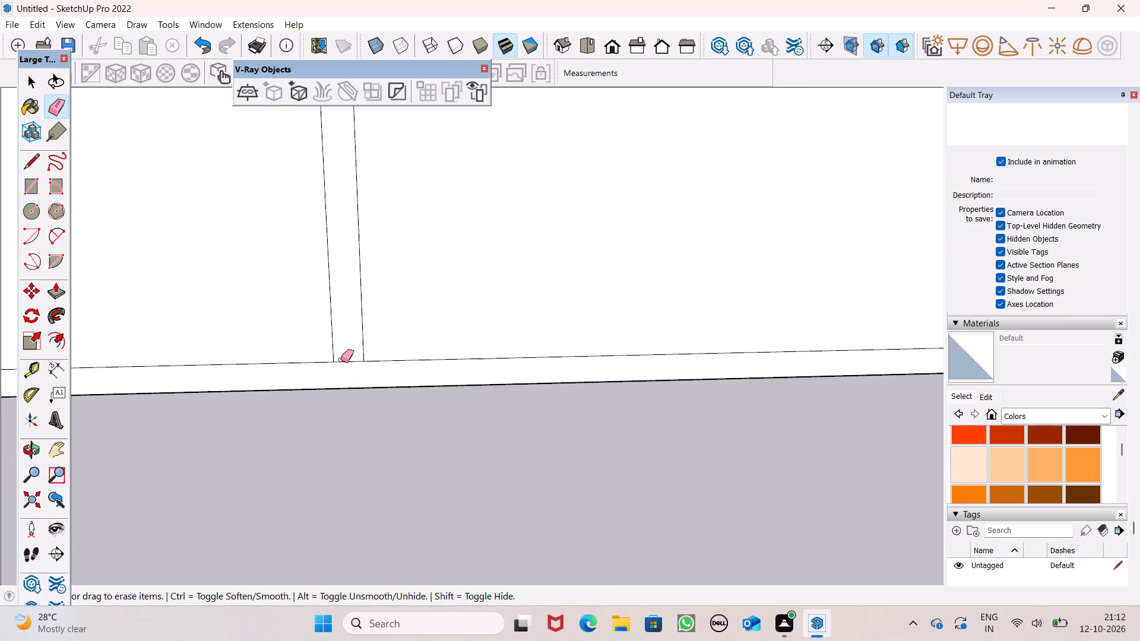
pyautogui.moveTo(341, 360); pyautogui.dragTo(341, 361)
# Erase the short edges joining the second mullion's bottom and top ends to the frame border.
pyautogui.scroll(-6, 318, 412)
pyautogui.scroll(6, 585, 335)
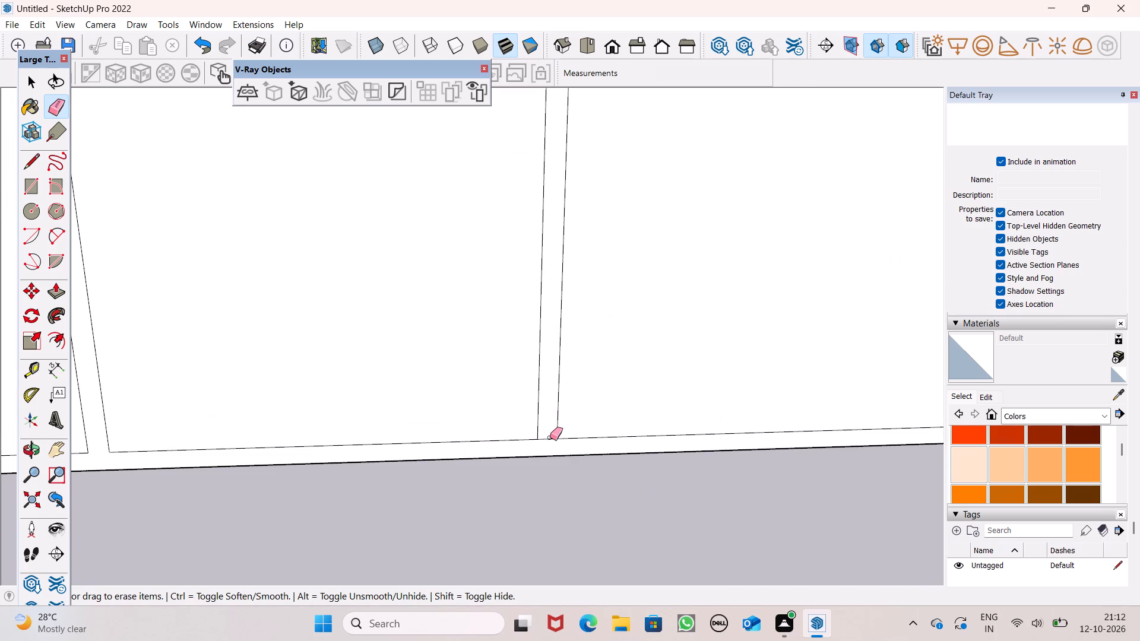
pyautogui.click(550, 437)
pyautogui.scroll(-7, 534, 361)
pyautogui.scroll(7, 557, 224)
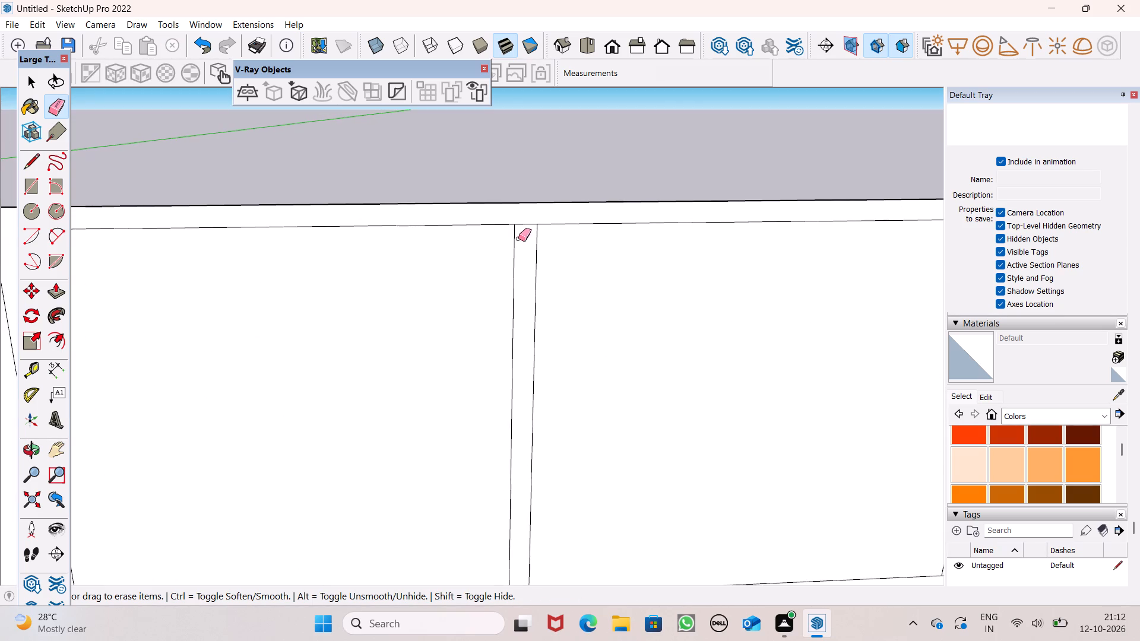
pyautogui.scroll(6, 530, 234)
pyautogui.click(521, 214)
pyautogui.click(518, 215)
pyautogui.scroll(-9, 327, 253)
pyautogui.scroll(-4, 208, 265)
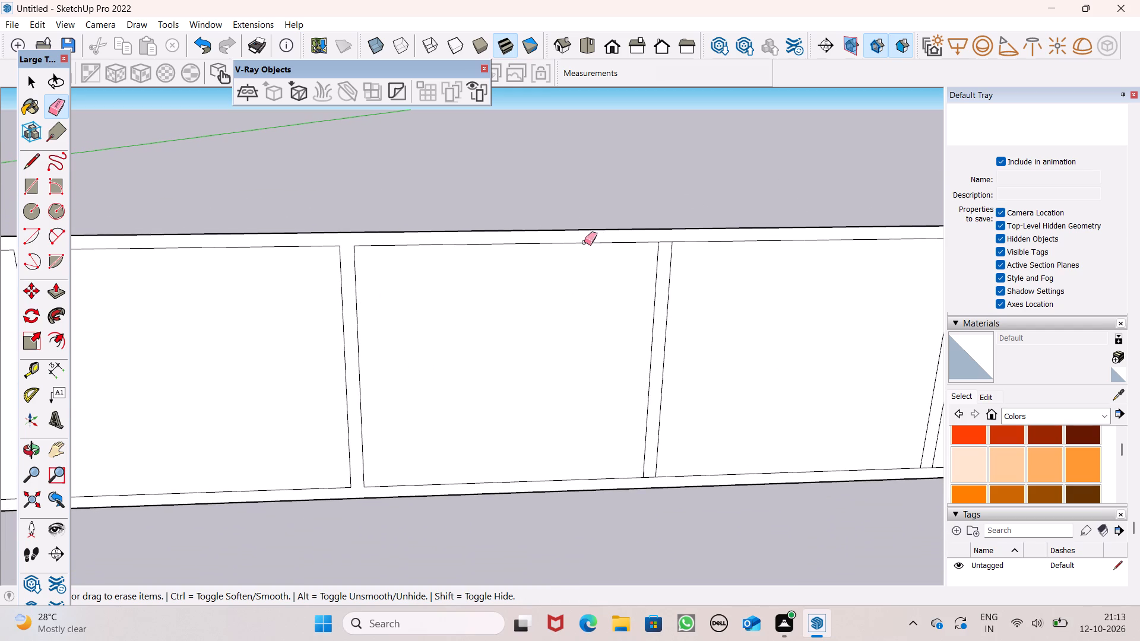
# Erase the short edges joining the third mullion's top and bottom ends to the frame border.
pyautogui.scroll(4, 584, 242)
pyautogui.scroll(8, 685, 258)
pyautogui.moveTo(645, 233); pyautogui.dragTo(645, 245)
pyautogui.scroll(-12, 597, 212)
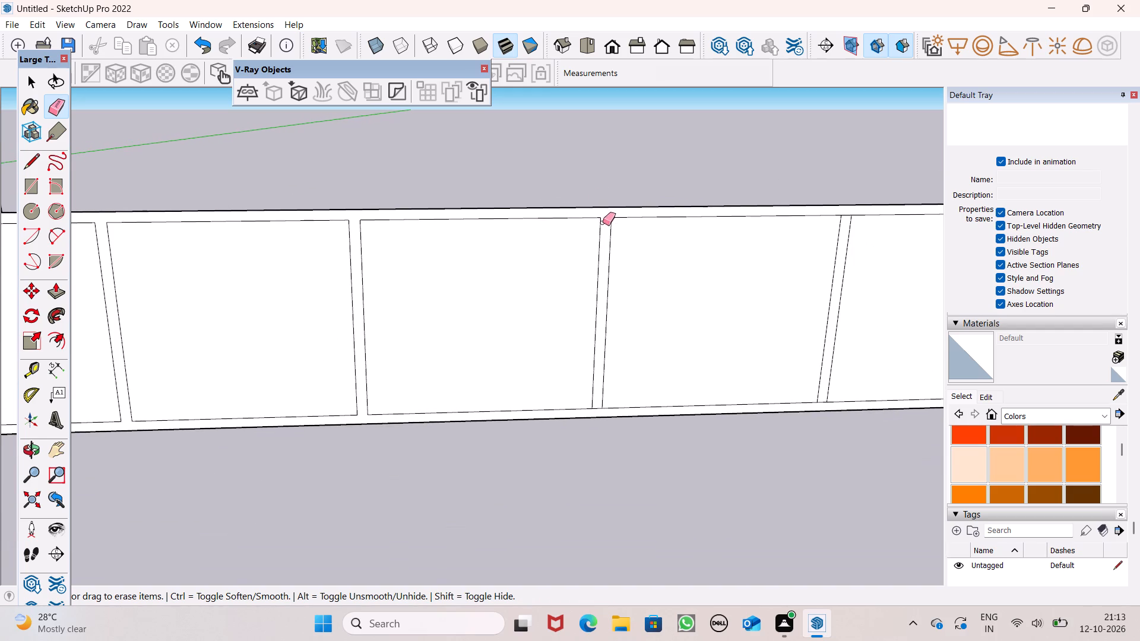
pyautogui.scroll(10, 604, 398)
pyautogui.click(594, 410)
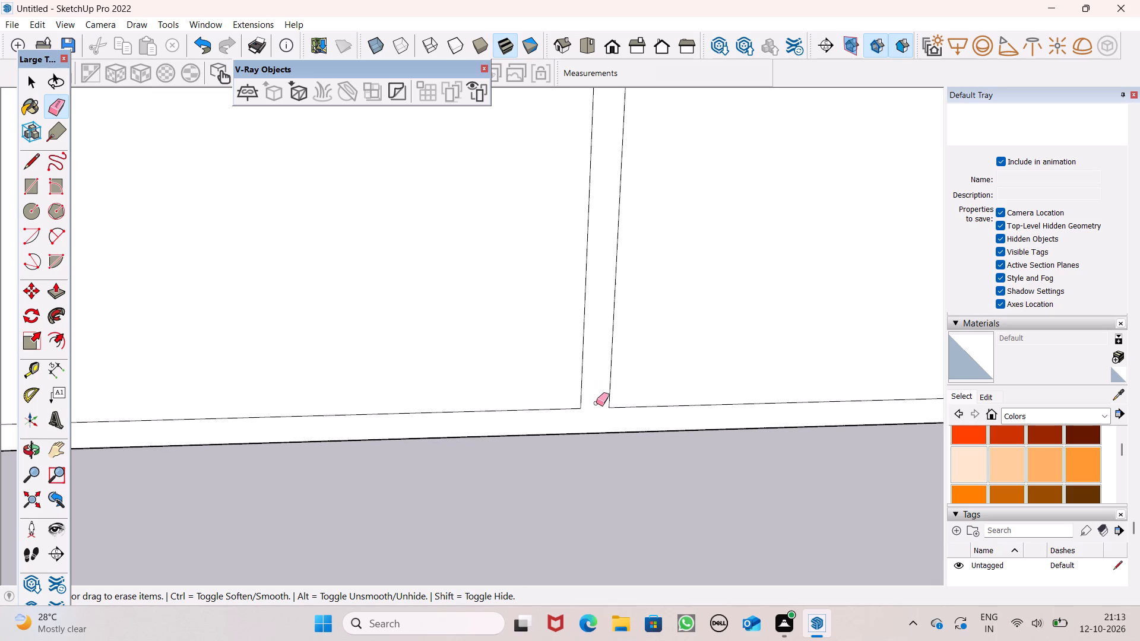
pyautogui.scroll(-6, 349, 376)
pyautogui.scroll(-6, 293, 373)
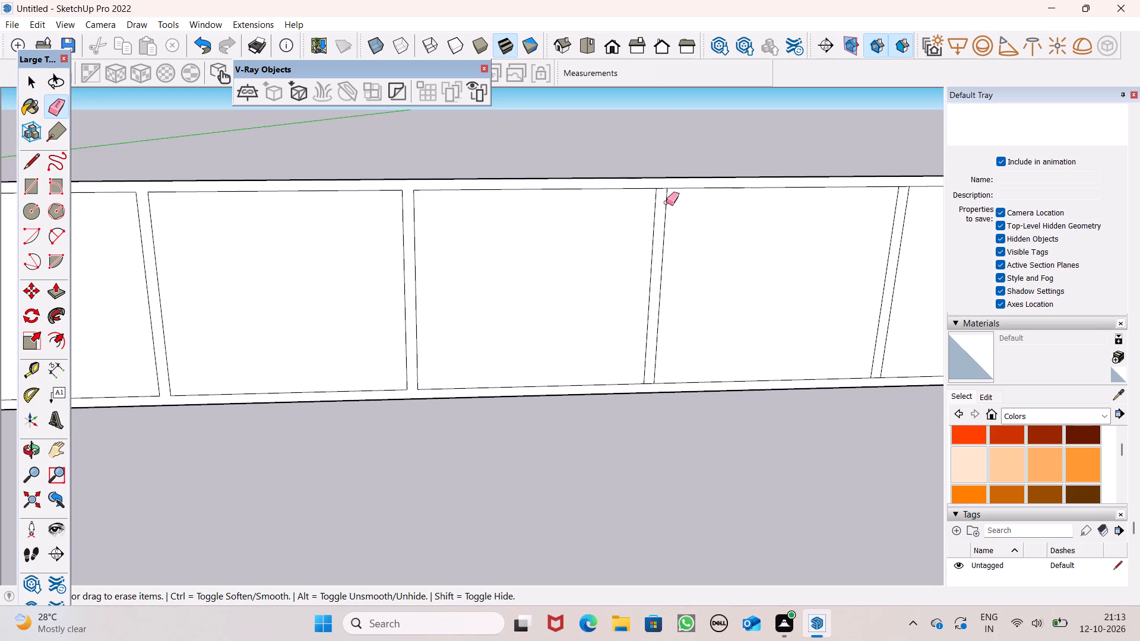
# Erase the short edges joining the fourth mullion's top and bottom ends to the frame border.
pyautogui.scroll(11, 649, 201)
pyautogui.click(604, 210)
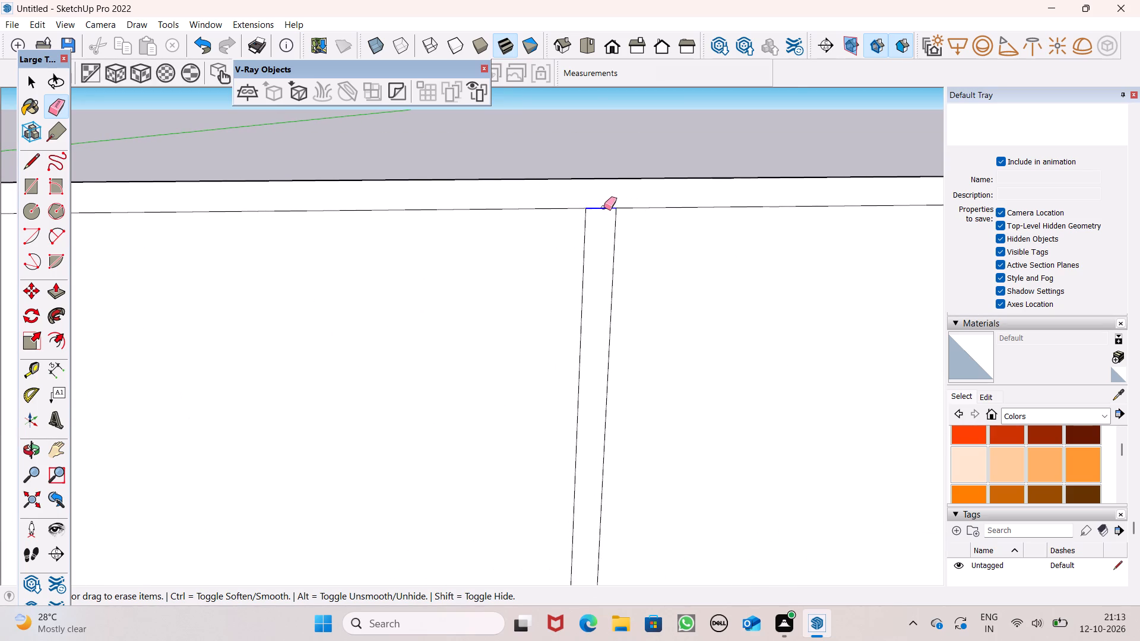
pyautogui.click(604, 207)
pyautogui.scroll(-5, 625, 171)
pyautogui.scroll(-1, 594, 262)
pyautogui.scroll(6, 610, 335)
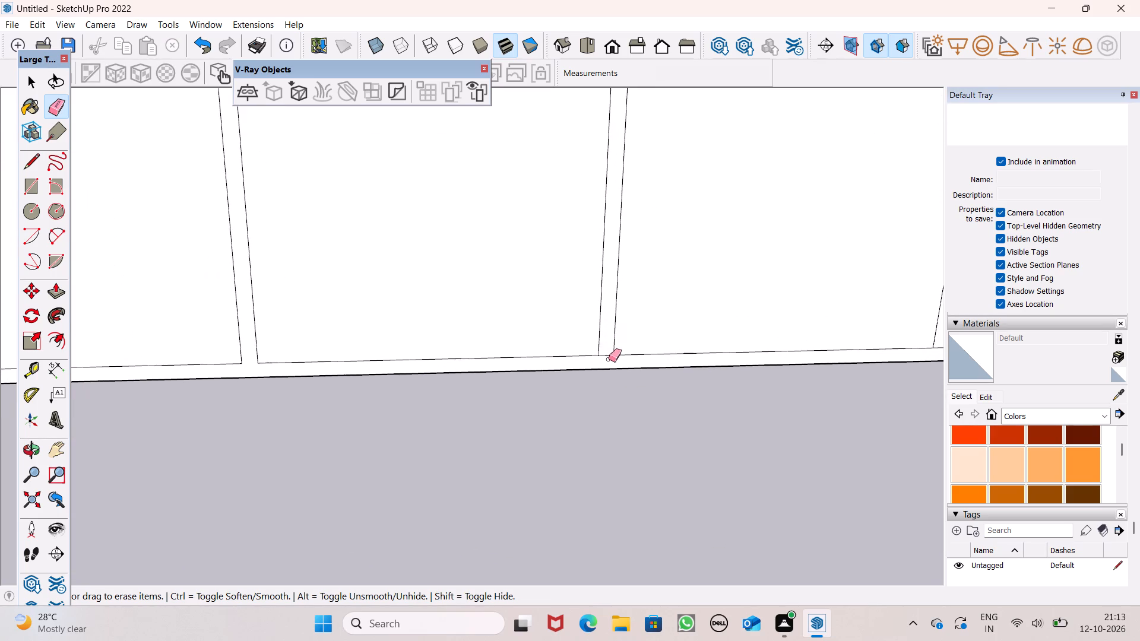
pyautogui.scroll(6, 608, 359)
pyautogui.moveTo(606, 348); pyautogui.dragTo(603, 356)
pyautogui.scroll(-8, 441, 325)
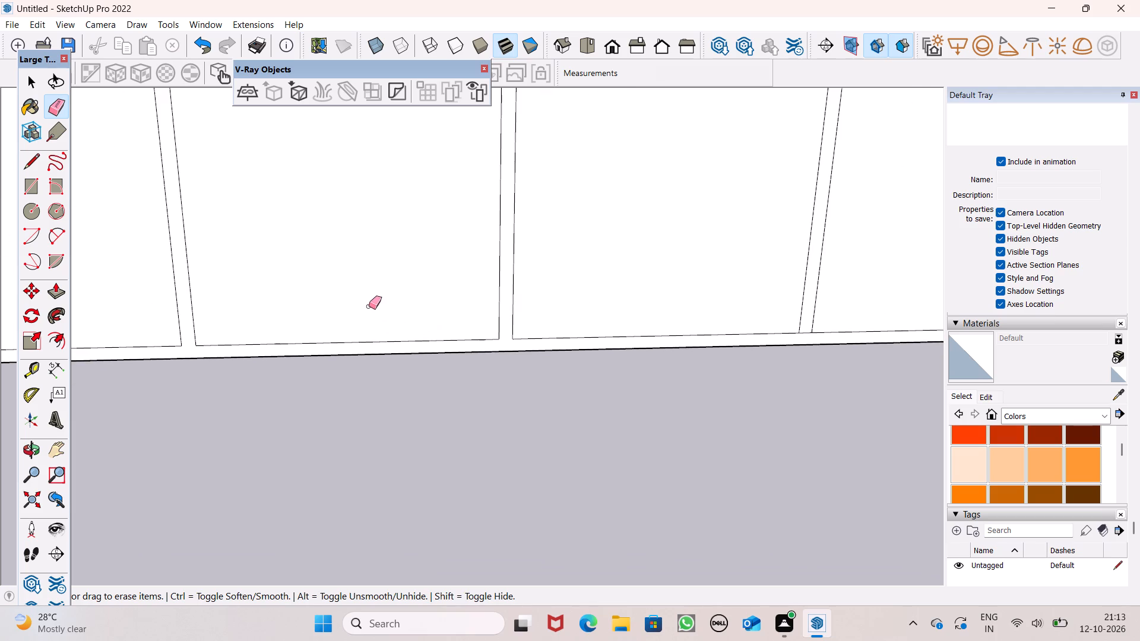
pyautogui.scroll(-6, 397, 335)
# Erase the short edges joining the fifth mullion's top and bottom ends to the frame border.
pyautogui.scroll(13, 660, 224)
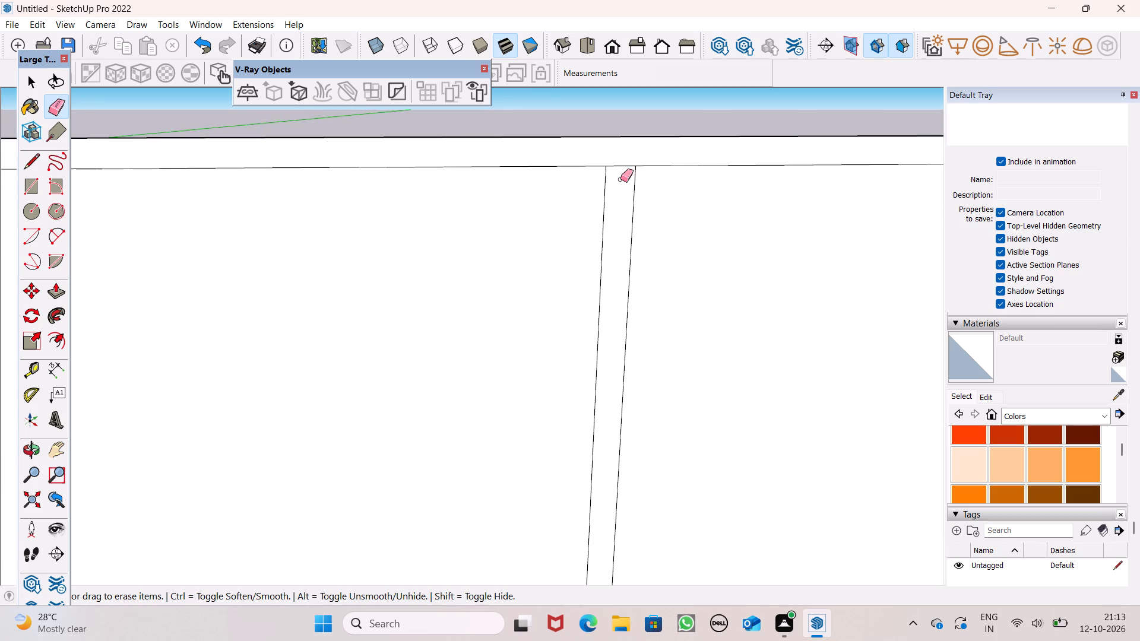
pyautogui.click(619, 165)
pyautogui.scroll(-3, 559, 196)
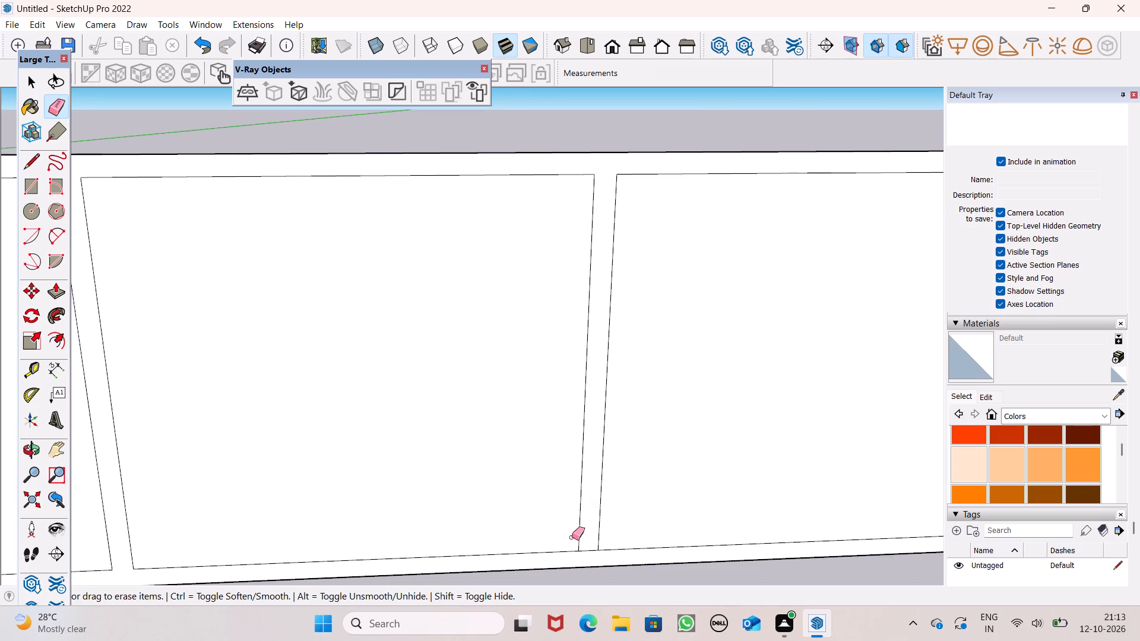
pyautogui.scroll(-7, 606, 312)
pyautogui.scroll(6, 627, 415)
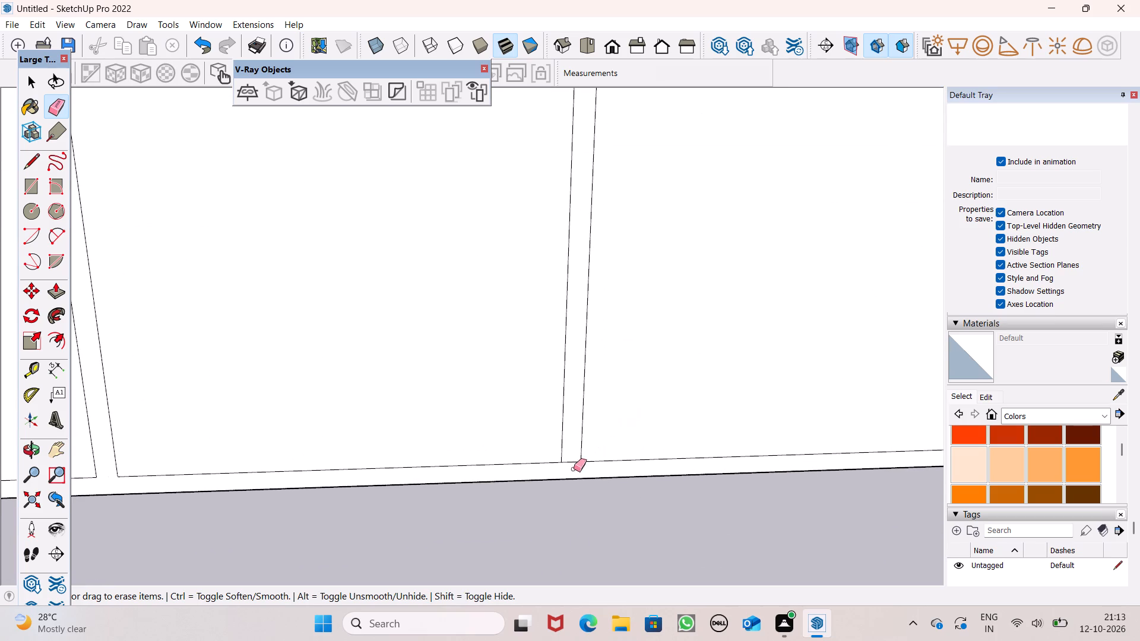
pyautogui.scroll(5, 574, 473)
pyautogui.moveTo(577, 452); pyautogui.dragTo(575, 458)
pyautogui.scroll(-7, 471, 443)
pyautogui.scroll(-5, 350, 384)
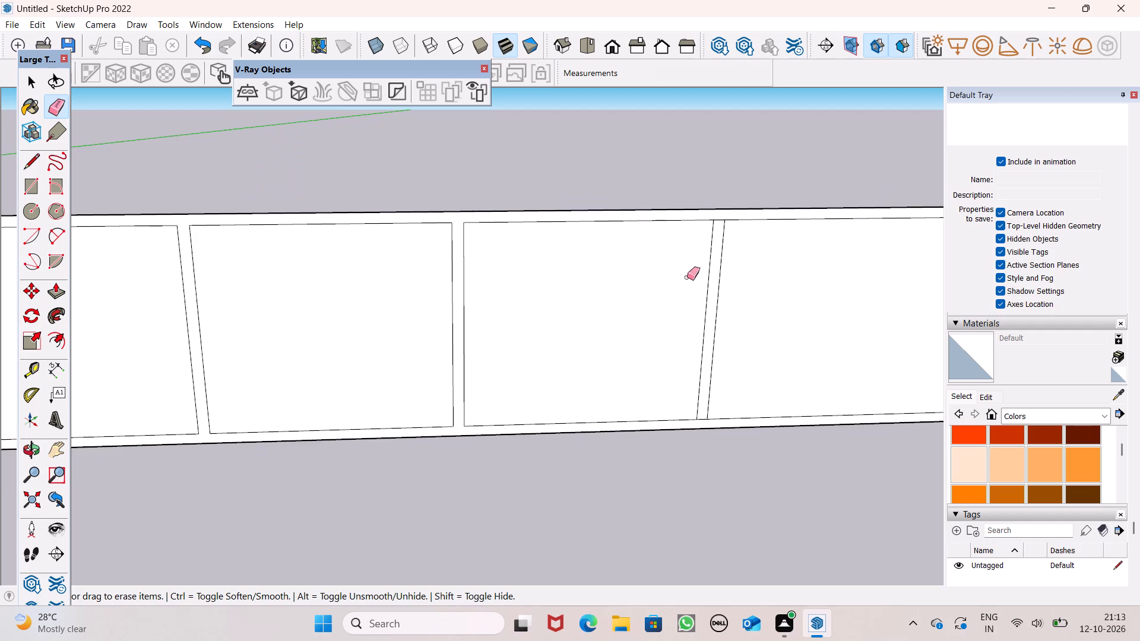
# Erase the short edges joining the sixth mullion's top and bottom ends to the frame border.
pyautogui.scroll(10, 734, 240)
pyautogui.click(704, 206)
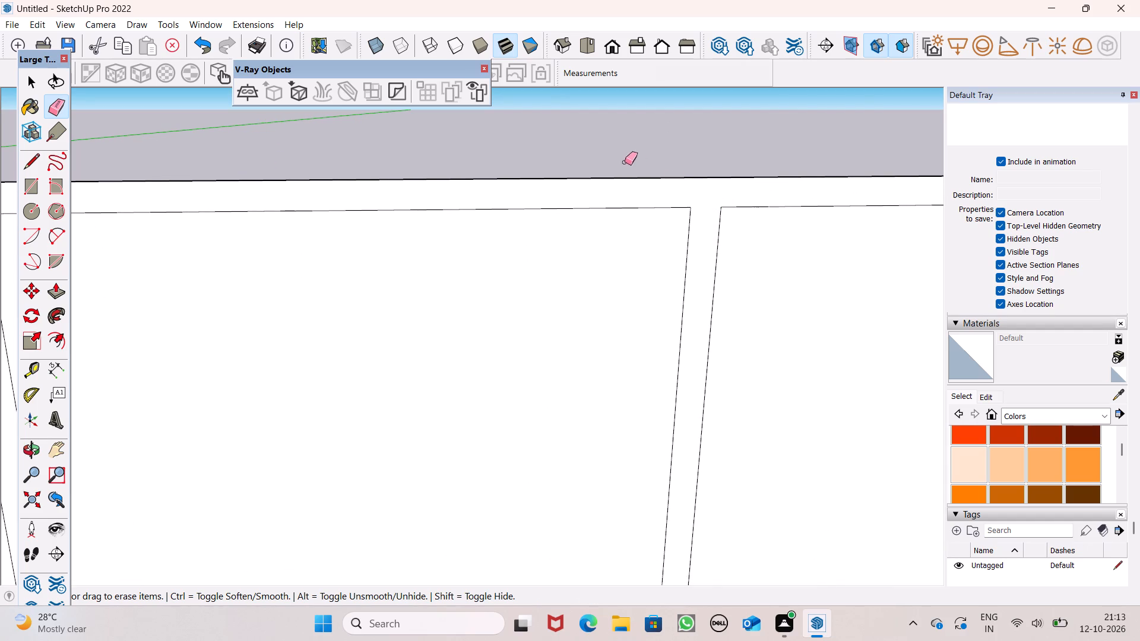
pyautogui.scroll(-6, 612, 166)
pyautogui.scroll(5, 649, 407)
pyautogui.moveTo(610, 355); pyautogui.dragTo(610, 361)
pyautogui.scroll(-8, 613, 290)
pyautogui.scroll(-7, 590, 395)
# Push/Pull the merged frame and mullion face out 4" from the glass panes.
pyautogui.press('space')
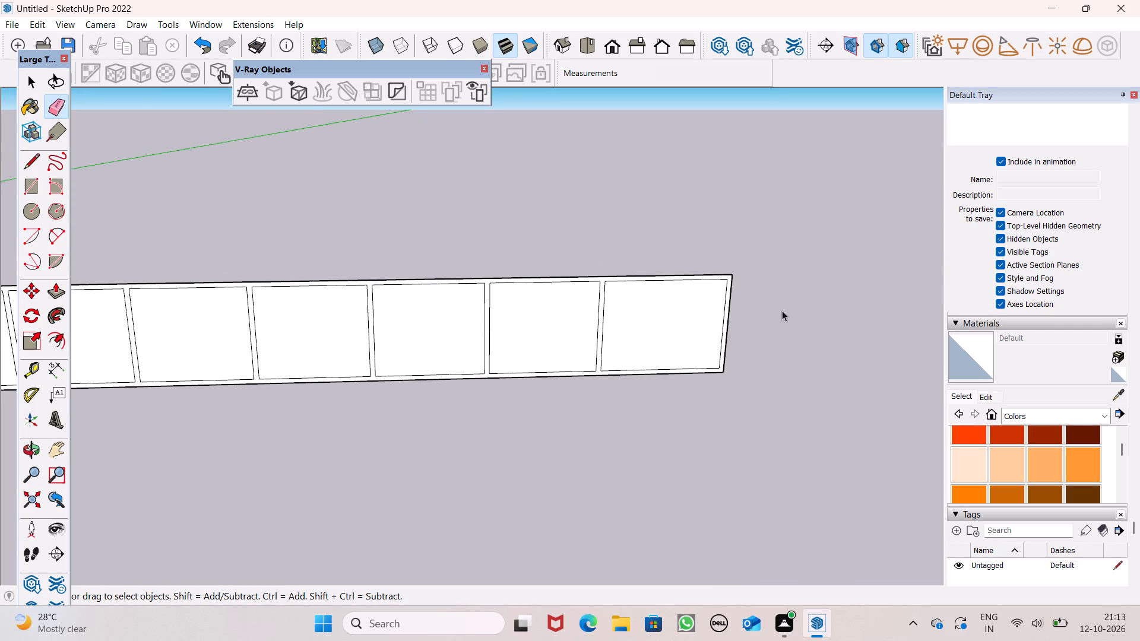
pyautogui.scroll(-3, 789, 287)
pyautogui.moveTo(783, 351); pyautogui.dragTo(715, 418, button='middle')
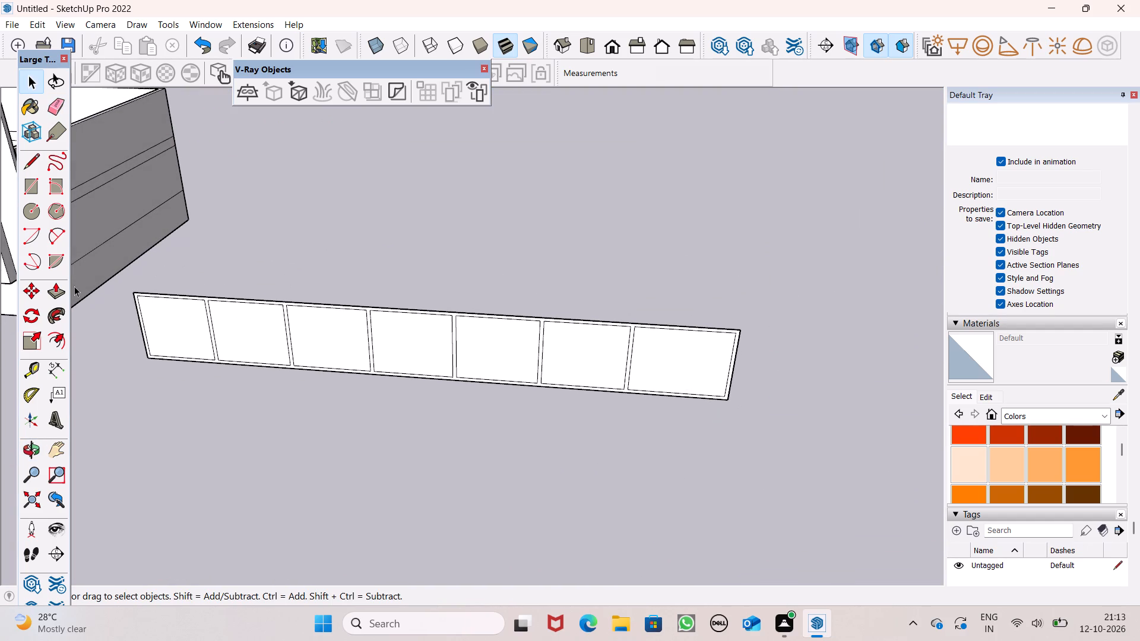
pyautogui.click(55, 286)
pyautogui.scroll(1, 851, 312)
pyautogui.scroll(-3, 851, 312)
pyautogui.moveTo(826, 410); pyautogui.dragTo(444, 380, button='middle')
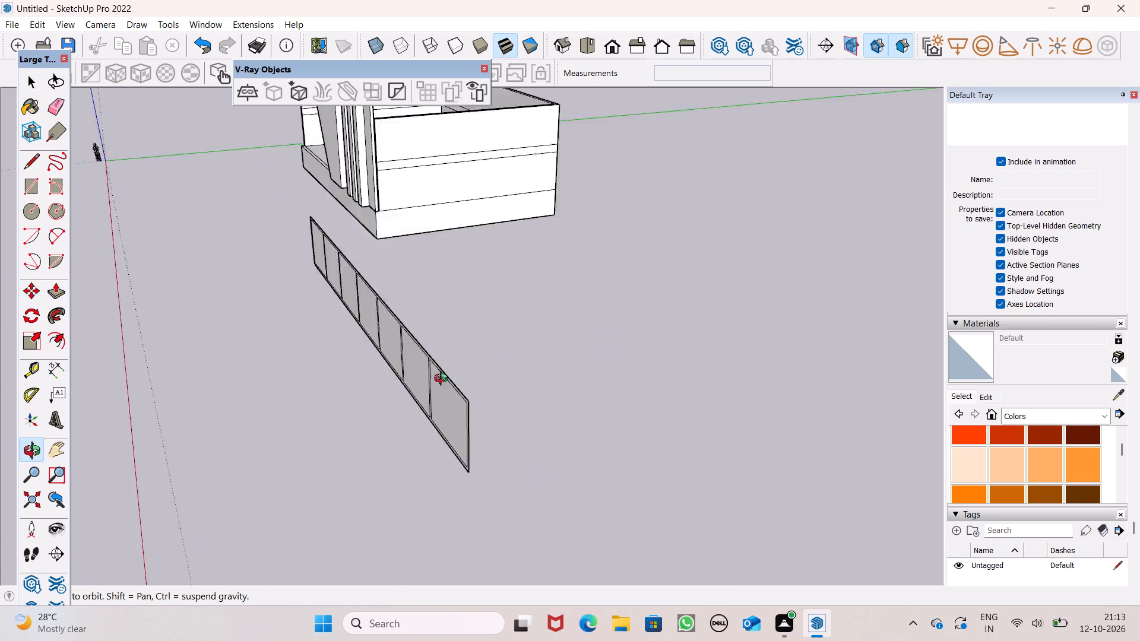
pyautogui.moveTo(444, 380); pyautogui.dragTo(306, 345, button='middle')
pyautogui.scroll(7, 271, 330)
pyautogui.scroll(5, 240, 421)
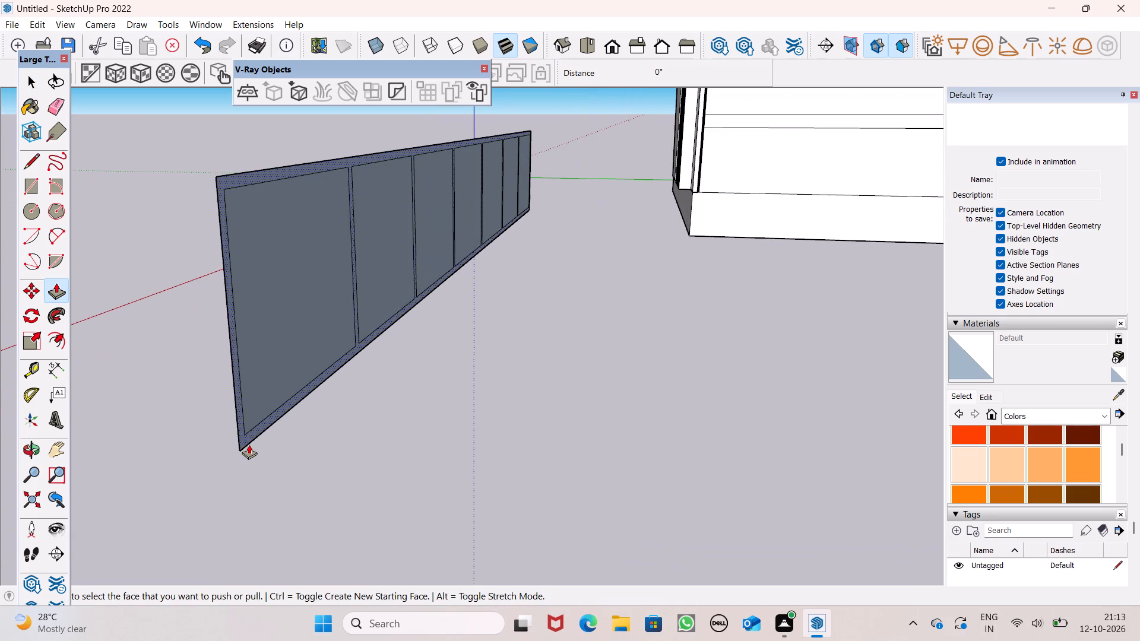
pyautogui.moveTo(242, 439); pyautogui.dragTo(264, 455)
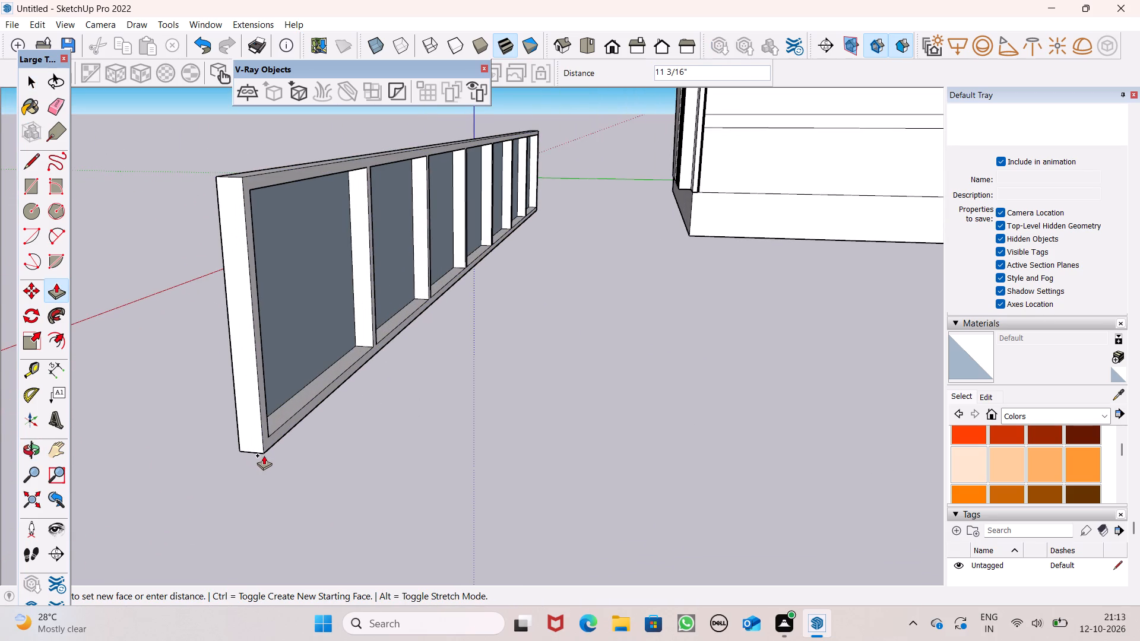
pyautogui.moveTo(264, 455); pyautogui.dragTo(264, 454)
pyautogui.press('4')
pyautogui.hotkey('shift', '"')
pyautogui.press('Return')
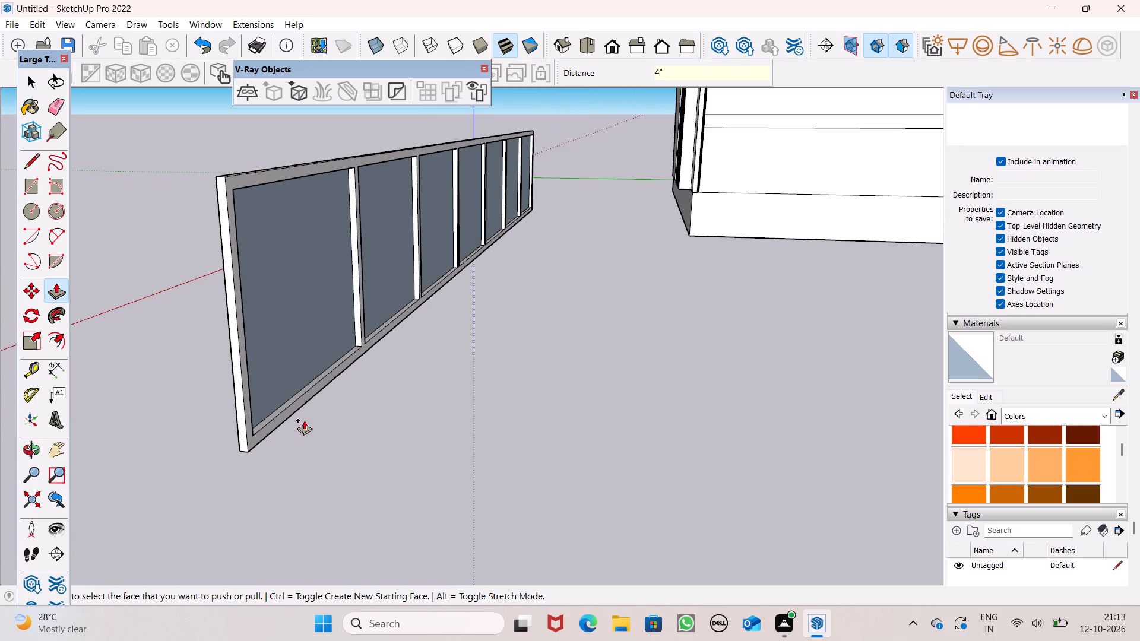
# Paint the frame's front face and its outer end face with the dark brown Color C08.
pyautogui.scroll(-1, 480, 399)
pyautogui.moveTo(472, 401); pyautogui.dragTo(656, 451, button='middle')
pyautogui.scroll(-4, 660, 384)
pyautogui.moveTo(673, 399); pyautogui.dragTo(434, 348, button='middle')
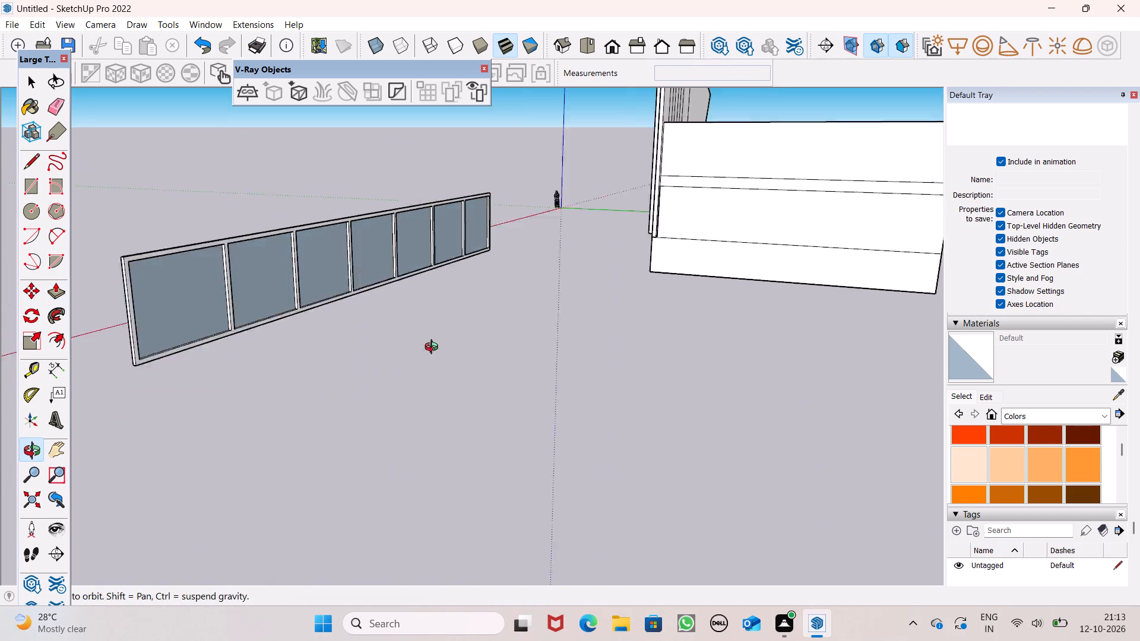
pyautogui.moveTo(434, 348); pyautogui.dragTo(488, 347, button='middle')
pyautogui.press('space')
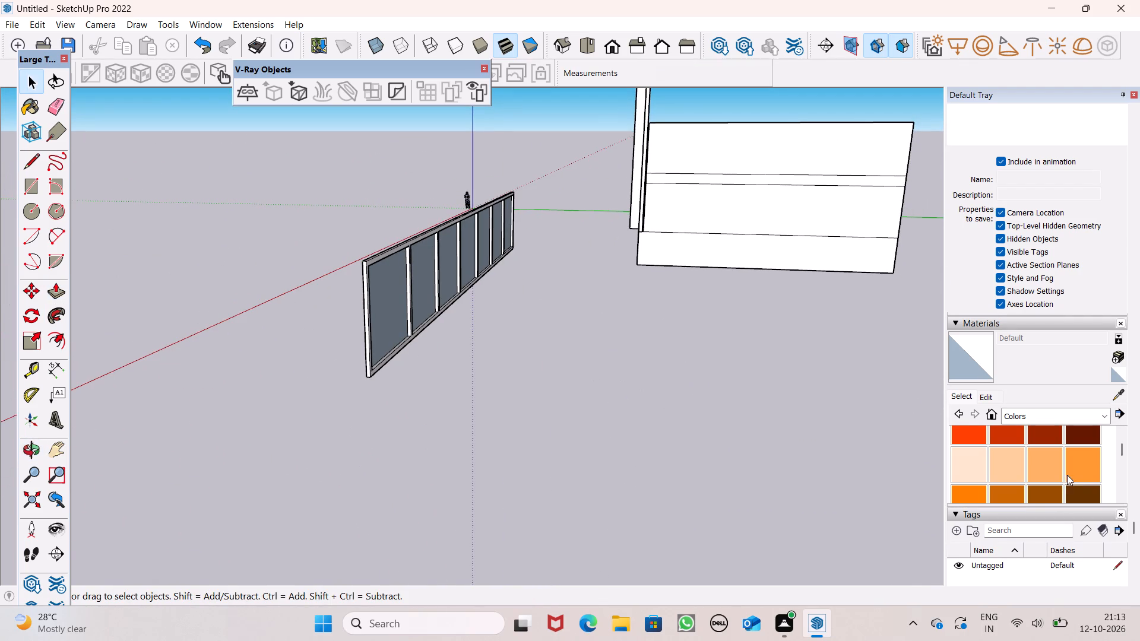
pyautogui.click(1092, 493)
pyautogui.scroll(8, 378, 284)
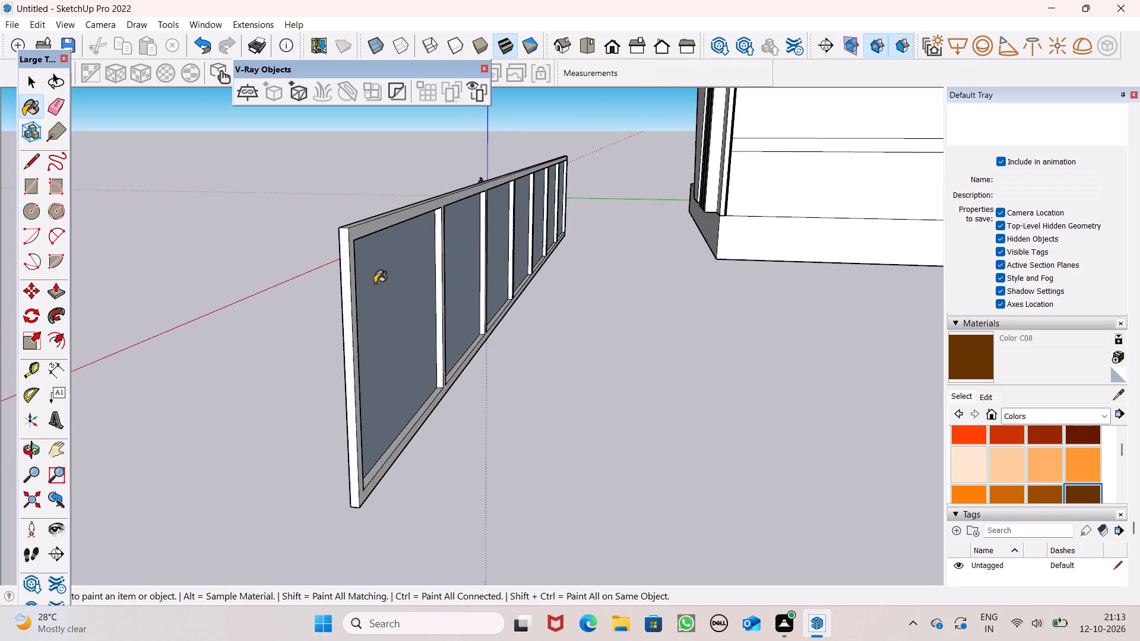
pyautogui.scroll(5, 372, 283)
pyautogui.click(379, 285)
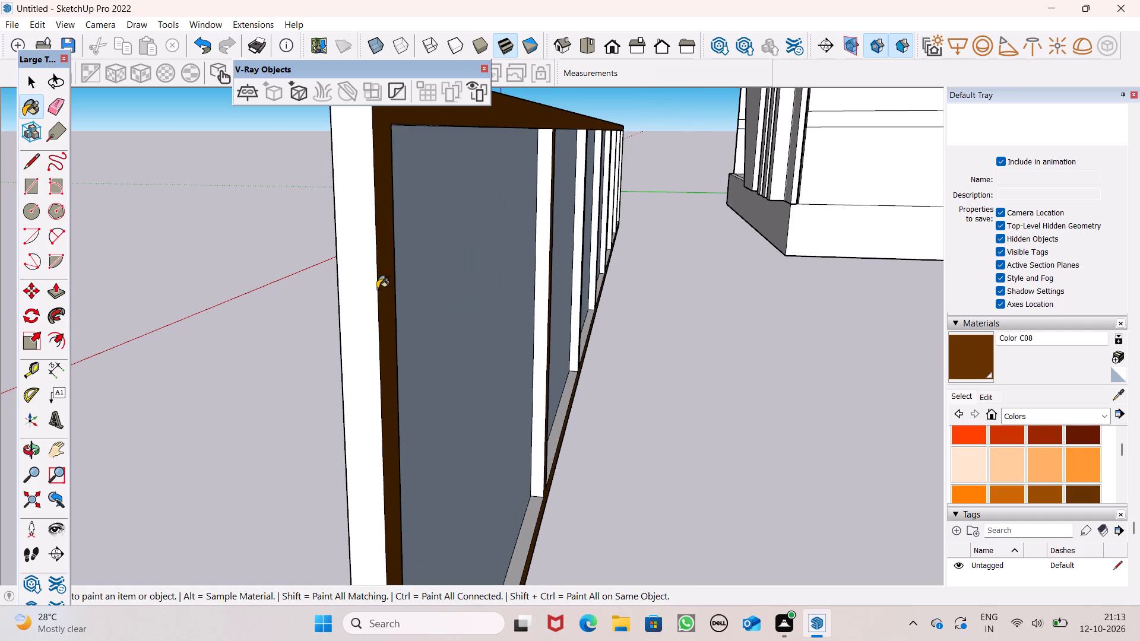
pyautogui.click(363, 288)
pyautogui.moveTo(398, 313); pyautogui.dragTo(144, 298, button='middle')
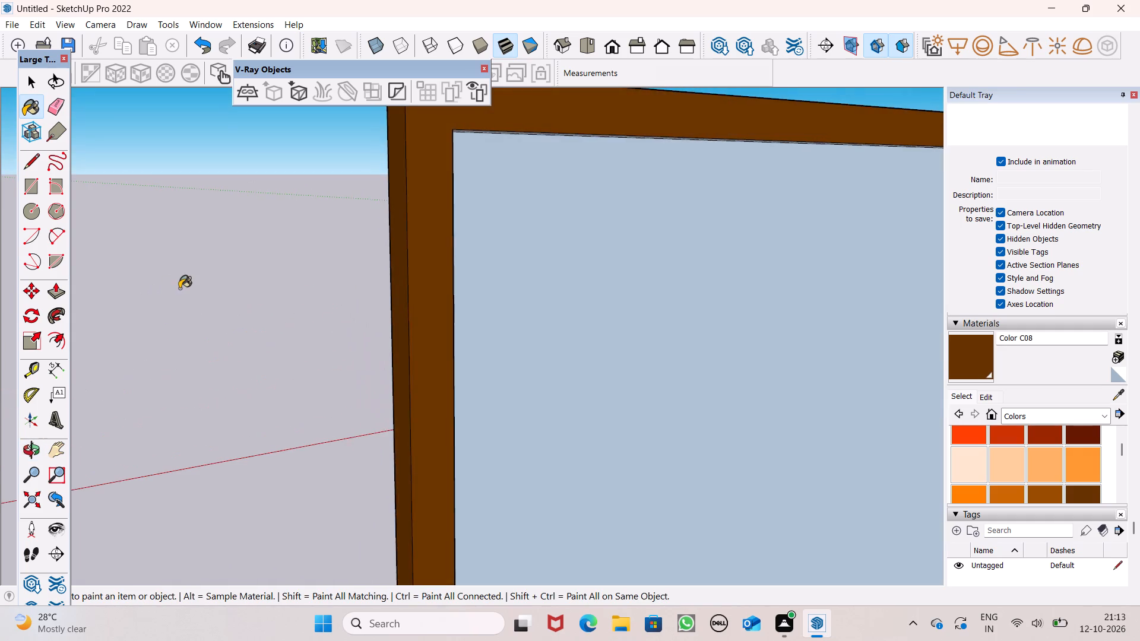
# Paint the near side faces of the first two mullions and the bottom inner ledges of the first two bays with Color C08.
pyautogui.scroll(-7, 179, 292)
pyautogui.moveTo(506, 329); pyautogui.dragTo(712, 359, button='middle')
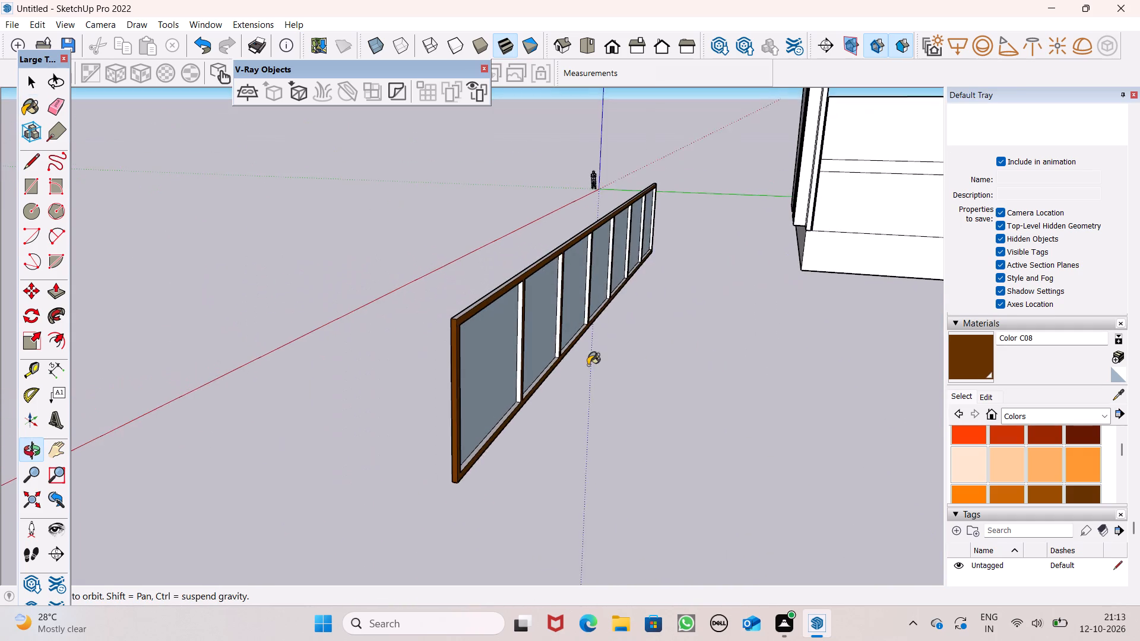
pyautogui.scroll(8, 586, 366)
pyautogui.scroll(2, 464, 414)
pyautogui.click(461, 411)
pyautogui.click(438, 446)
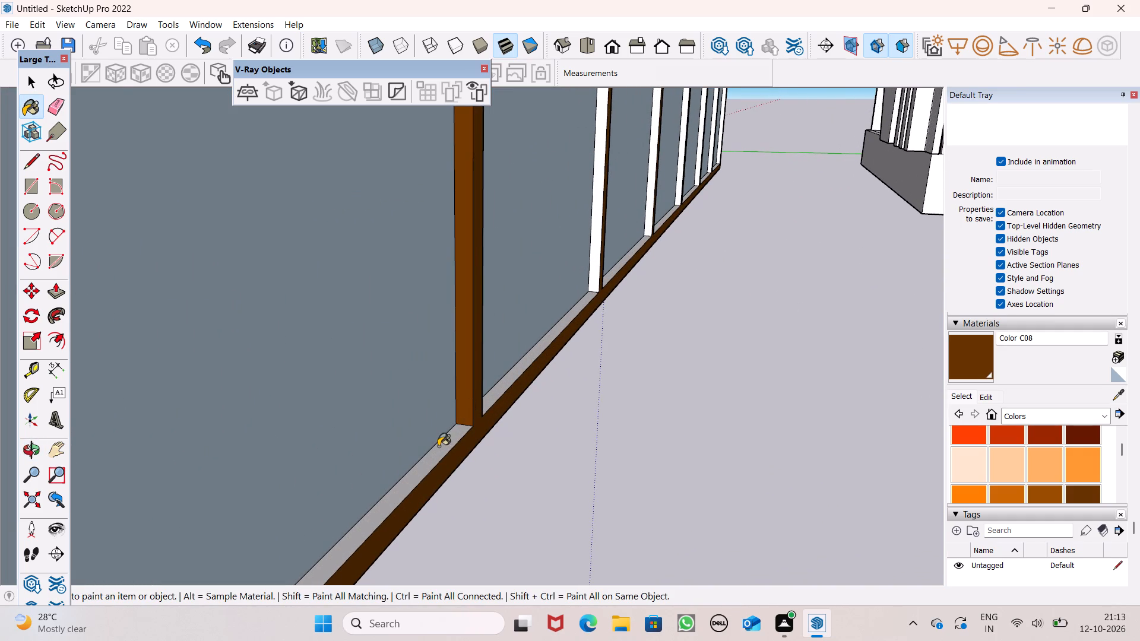
pyautogui.click(495, 398)
pyautogui.scroll(-4, 629, 383)
pyautogui.scroll(8, 583, 268)
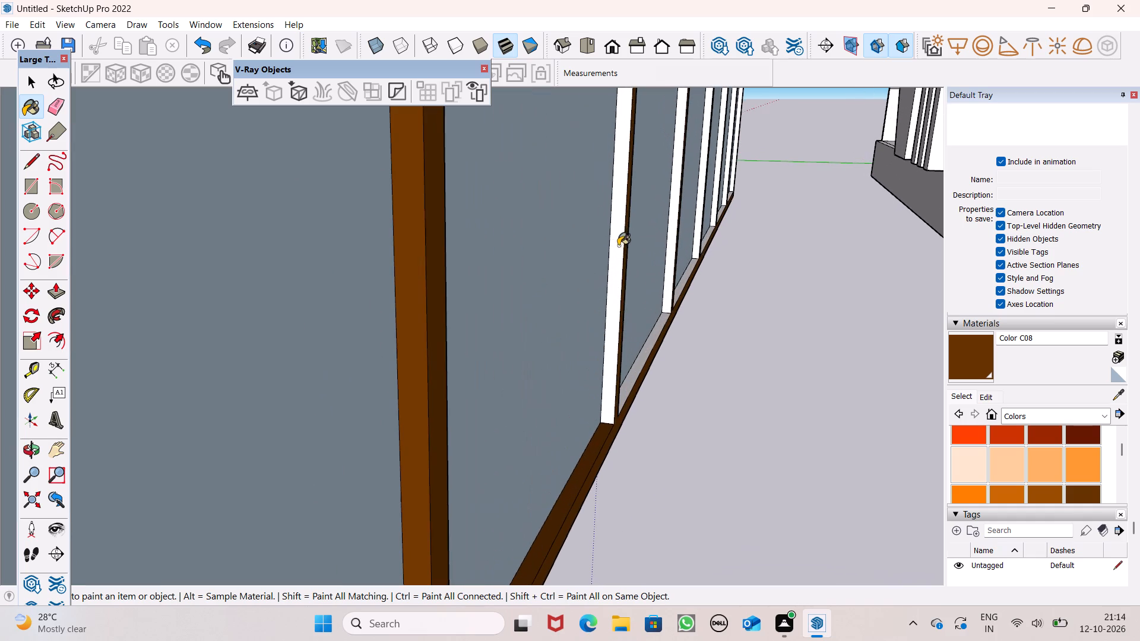
pyautogui.click(619, 250)
# Paint the far side face of the second mullion and the third bay's bottom inner ledge with Color C08.
pyautogui.moveTo(651, 316); pyautogui.dragTo(335, 372, button='middle')
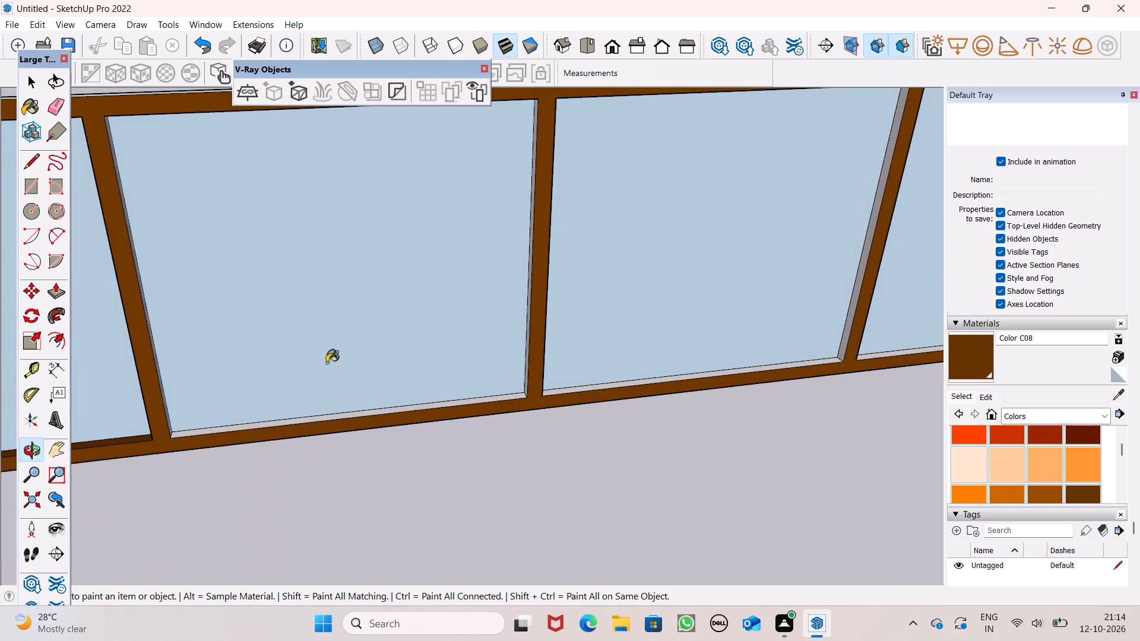
pyautogui.scroll(6, 166, 341)
pyautogui.click(151, 369)
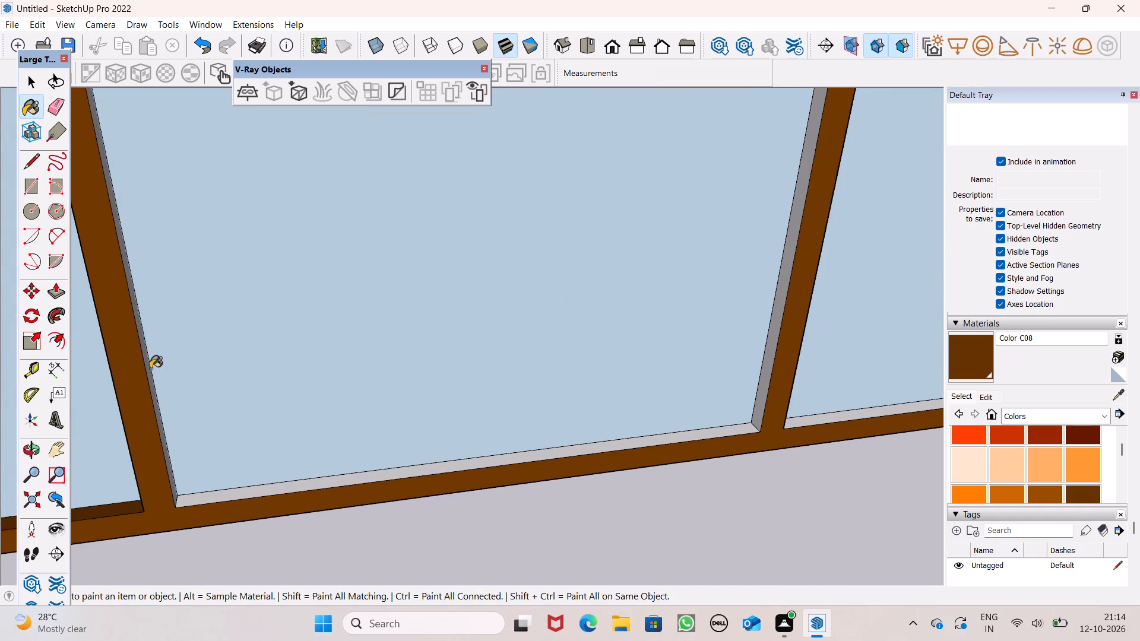
pyautogui.moveTo(171, 426); pyautogui.dragTo(90, 446, button='middle')
pyautogui.scroll(4, 132, 401)
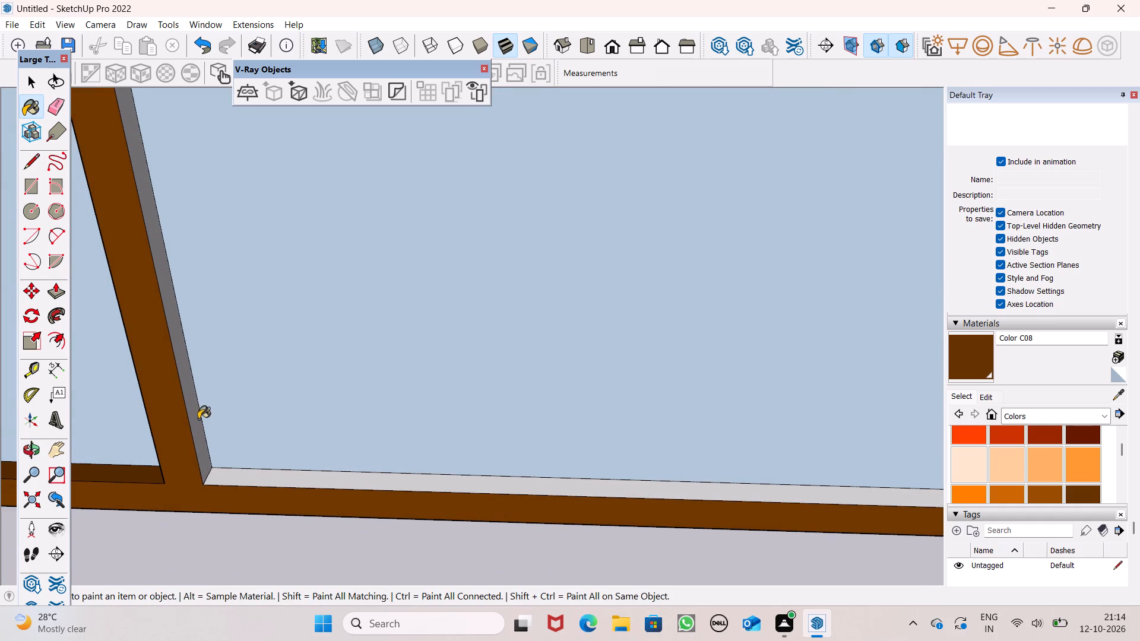
pyautogui.click(191, 420)
pyautogui.click(229, 470)
# Paint the near side faces of the third to fifth mullions and the bottom ledges of bays four to six with Color C08.
pyautogui.scroll(-8, 310, 435)
pyautogui.scroll(-4, 359, 480)
pyautogui.moveTo(511, 507); pyautogui.dragTo(517, 519, button='middle')
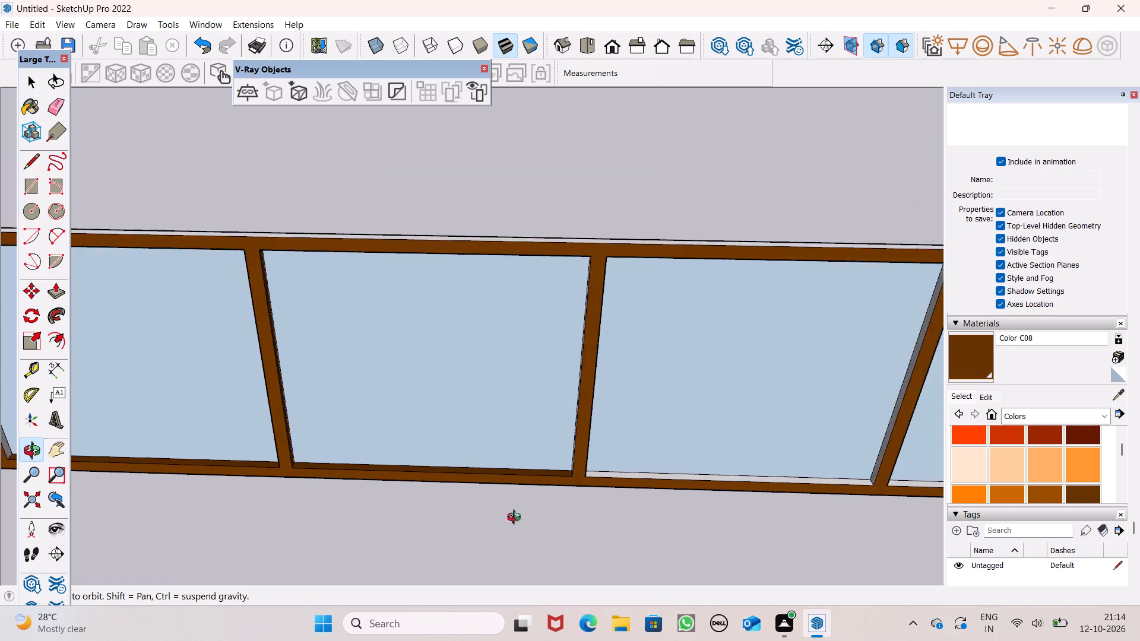
pyautogui.moveTo(517, 519); pyautogui.dragTo(795, 470, button='middle')
pyautogui.scroll(1, 794, 476)
pyautogui.scroll(4, 502, 331)
pyautogui.click(531, 360)
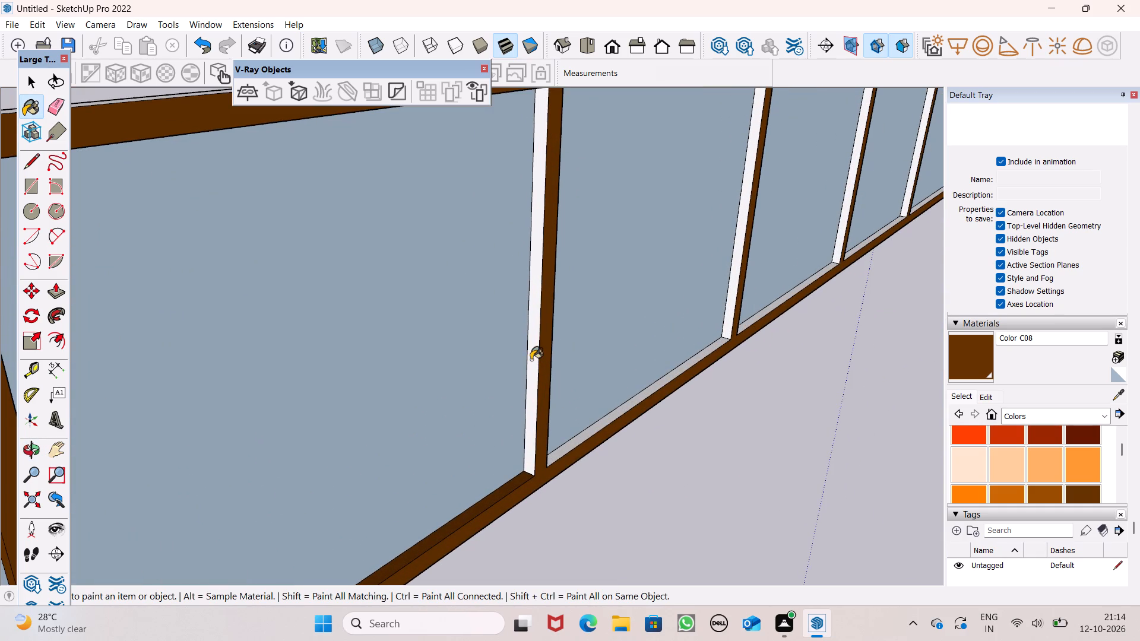
pyautogui.click(568, 447)
pyautogui.scroll(-4, 578, 426)
pyautogui.scroll(3, 727, 328)
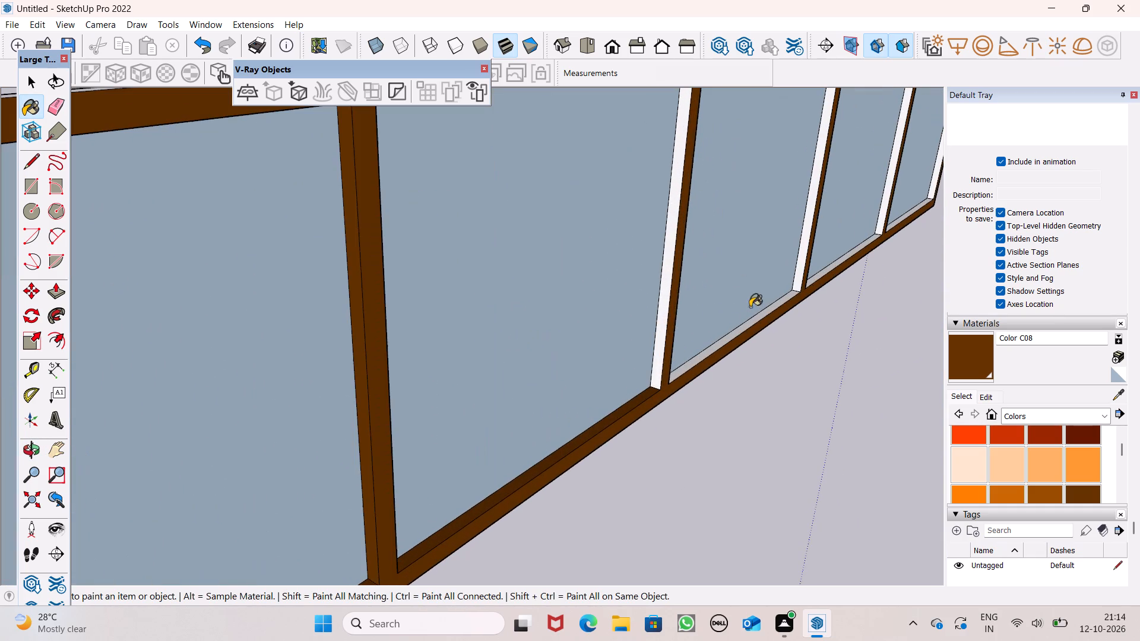
pyautogui.scroll(1, 750, 307)
pyautogui.click(667, 312)
pyautogui.click(713, 348)
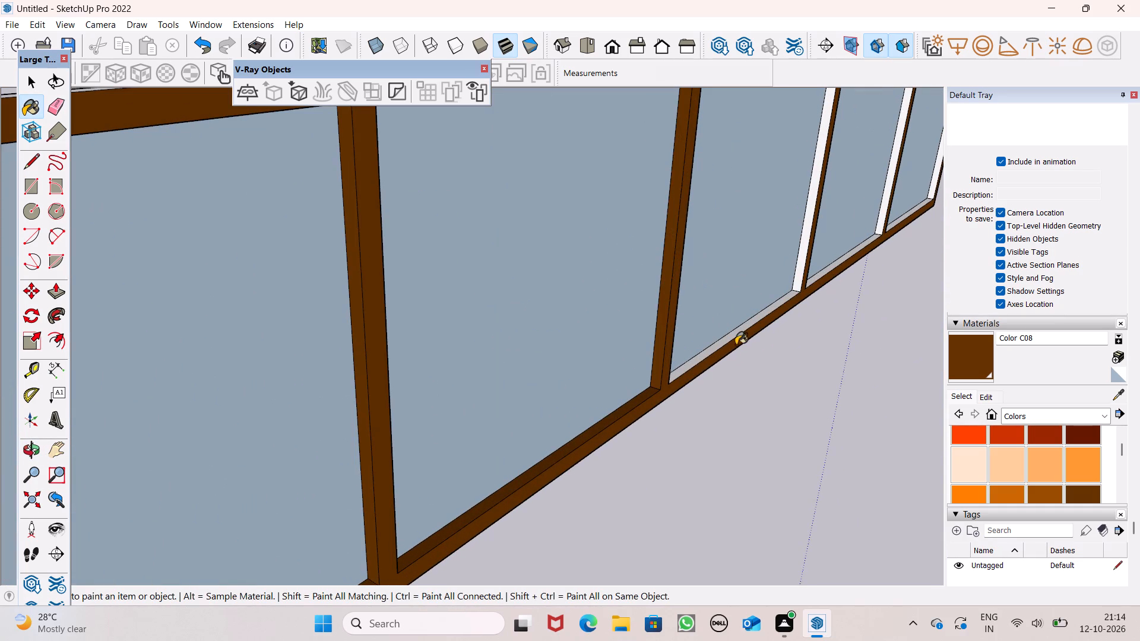
pyautogui.click(805, 244)
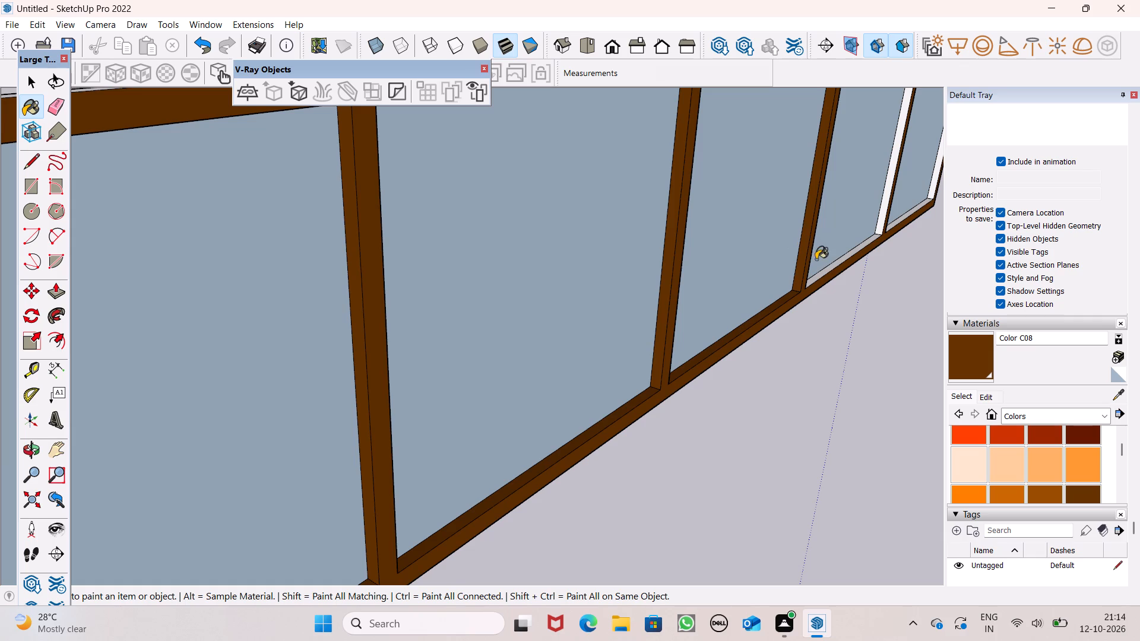
pyautogui.click(821, 277)
# Paint the sixth mullion's near side, the last bay's bottom ledge and the inner face of the frame's far end with Color C08.
pyautogui.scroll(-7, 717, 354)
pyautogui.scroll(3, 871, 234)
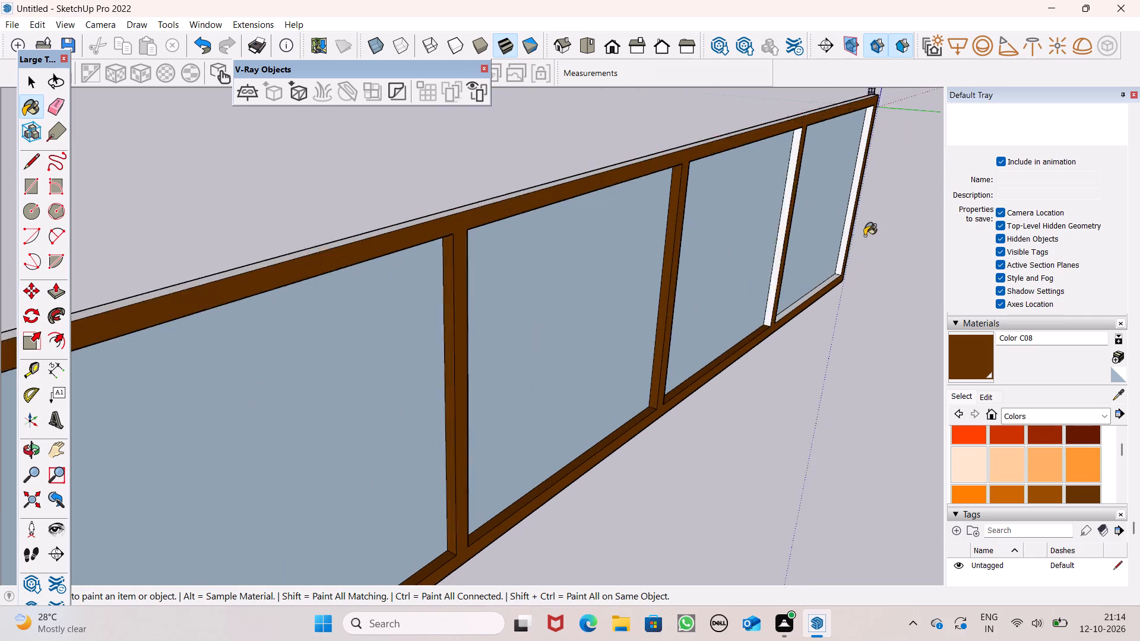
pyautogui.scroll(2, 864, 236)
pyautogui.click(723, 304)
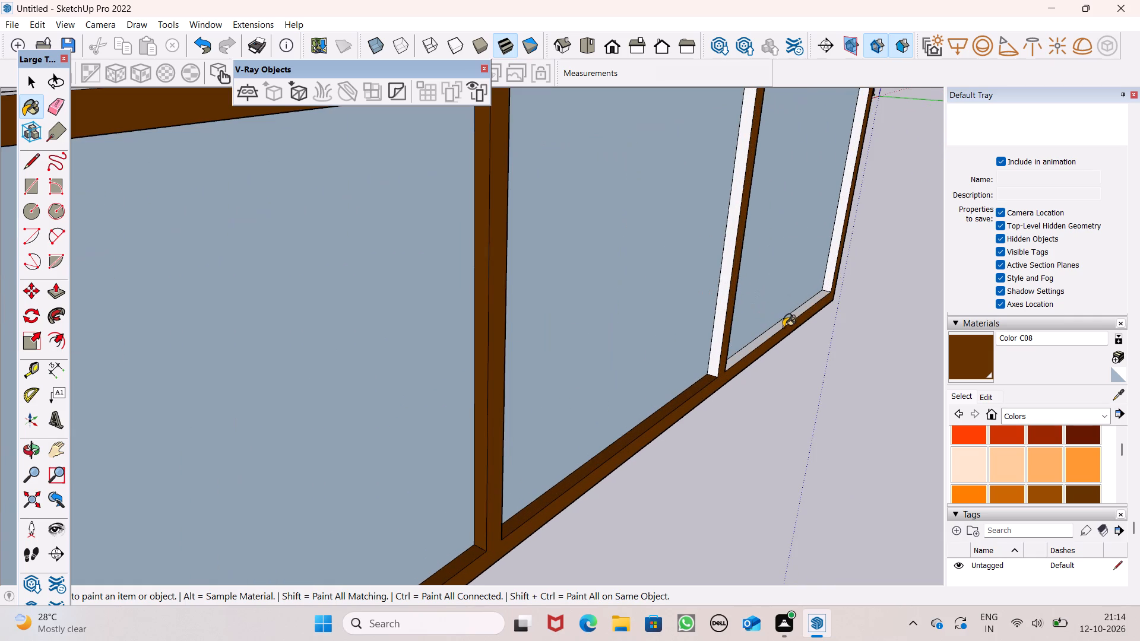
pyautogui.click(783, 324)
pyautogui.click(829, 270)
# Paint the top outer face of the frame with Color C08.
pyautogui.scroll(-6, 829, 332)
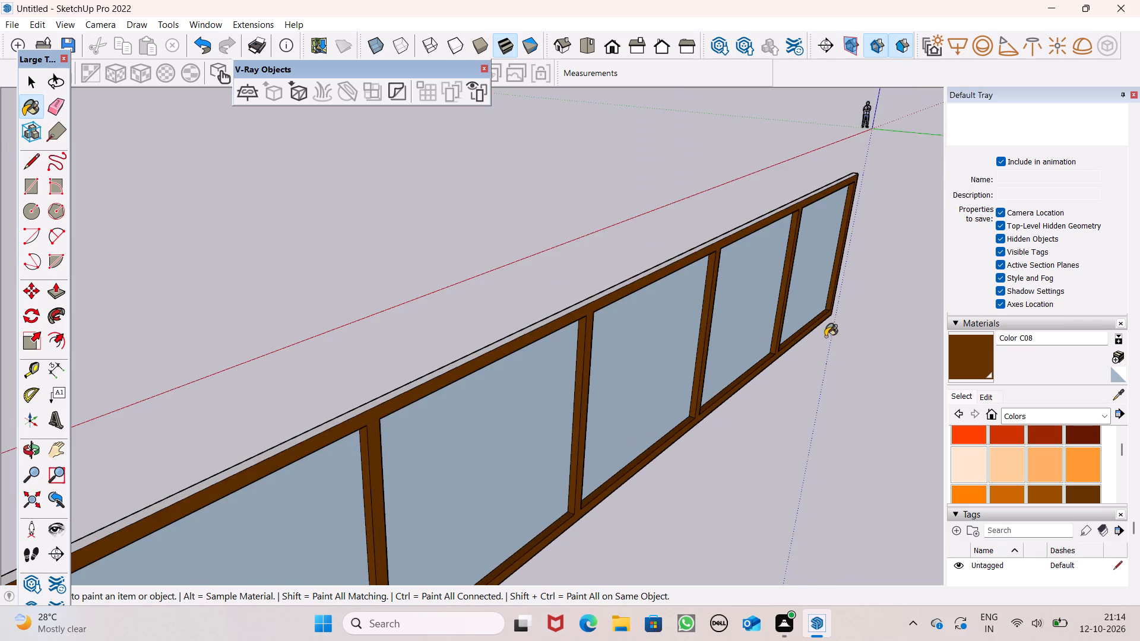
pyautogui.scroll(-4, 818, 335)
pyautogui.scroll(7, 569, 407)
pyautogui.click(604, 440)
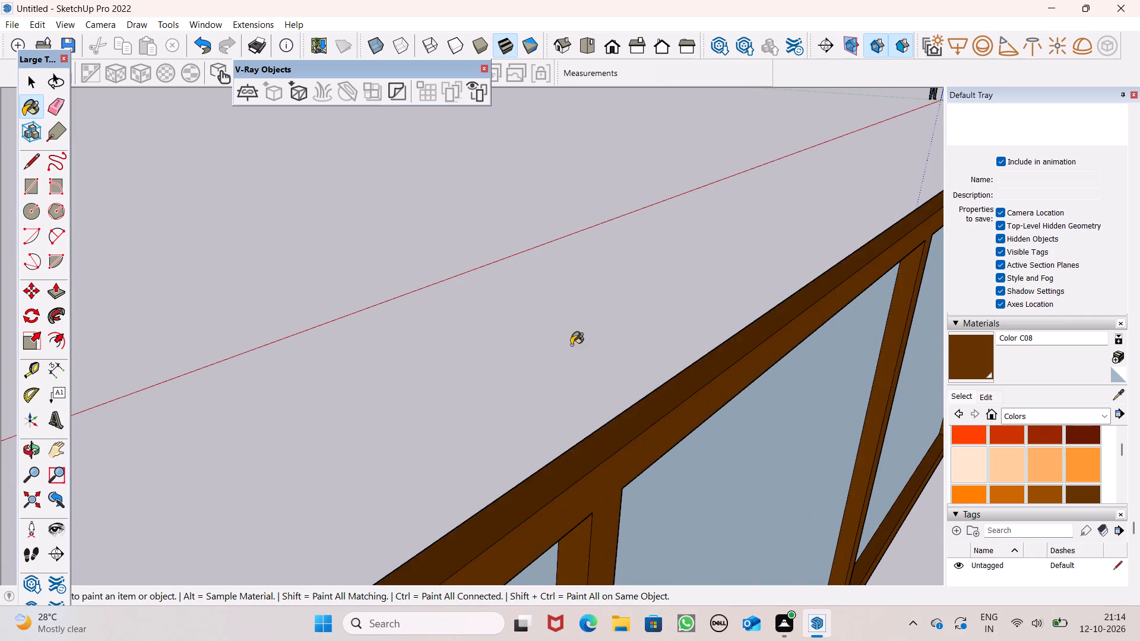
# Paint the unpainted side face of the sixth mullion and the adjacent outer end face of the frame with Color C08.
pyautogui.scroll(-8, 534, 246)
pyautogui.scroll(-5, 591, 254)
pyautogui.moveTo(635, 335); pyautogui.dragTo(74, 231, button='middle')
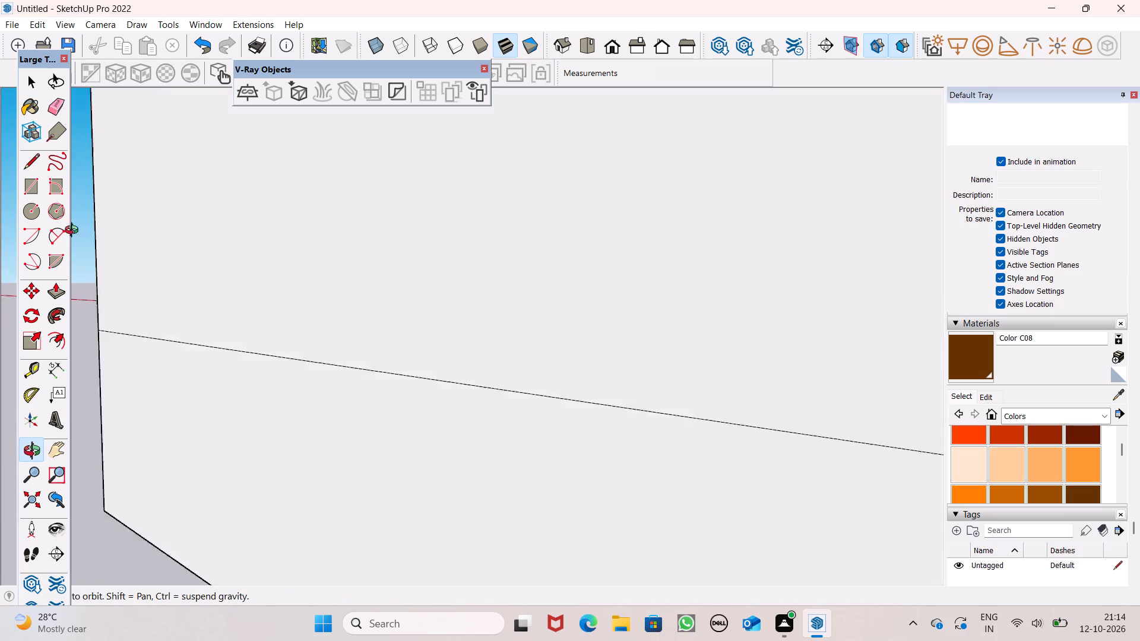
pyautogui.moveTo(74, 231); pyautogui.dragTo(208, 259, button='middle')
pyautogui.scroll(7, 598, 294)
pyautogui.moveTo(327, 311); pyautogui.dragTo(327, 312, button='middle')
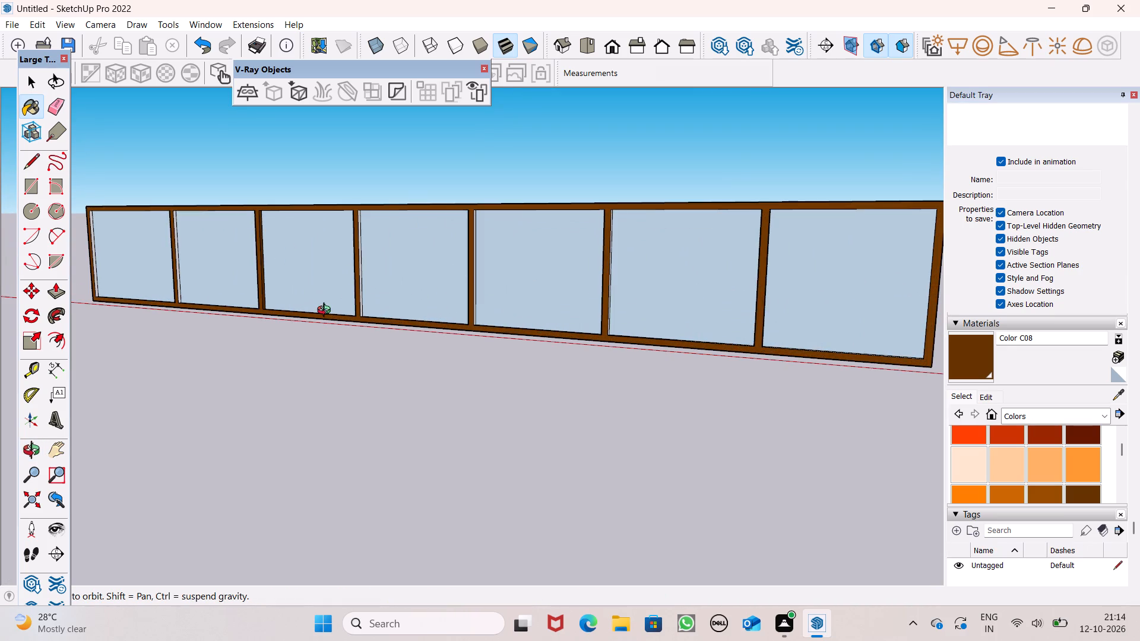
pyautogui.moveTo(327, 312); pyautogui.dragTo(97, 303, button='middle')
pyautogui.scroll(1, 97, 303)
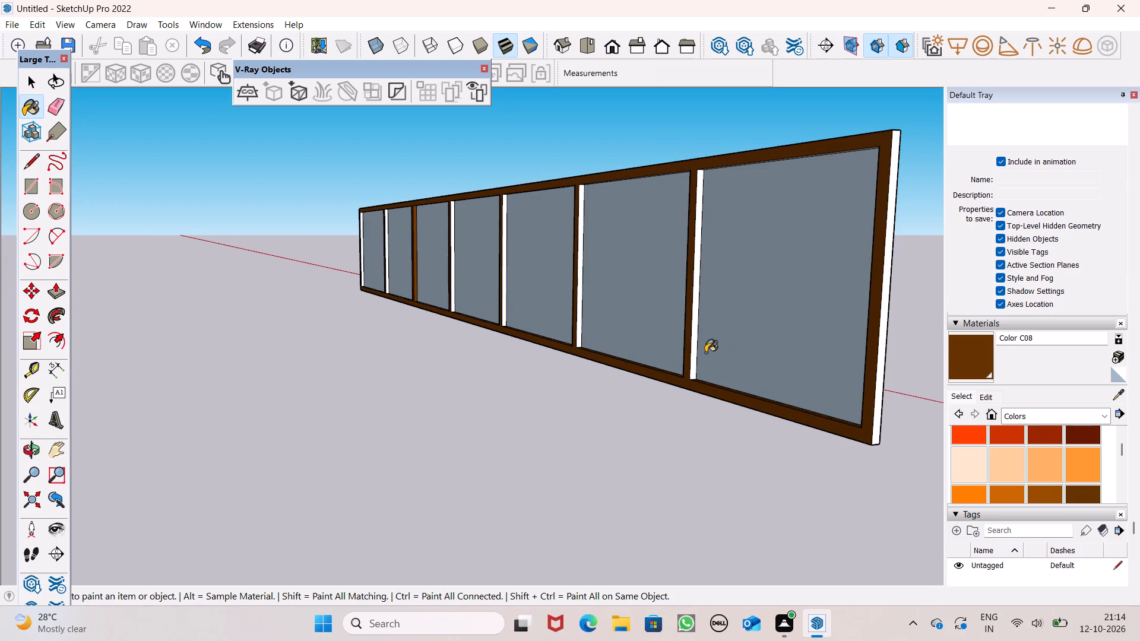
pyautogui.click(692, 354)
pyautogui.moveTo(875, 424); pyautogui.dragTo(869, 419)
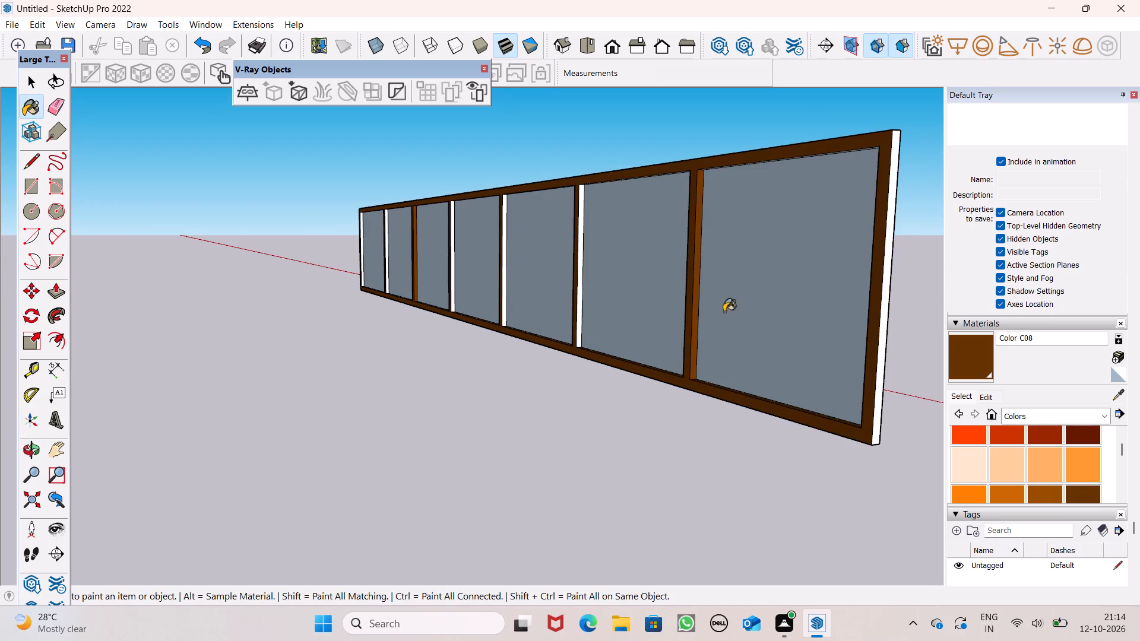
pyautogui.moveTo(877, 402); pyautogui.dragTo(869, 398)
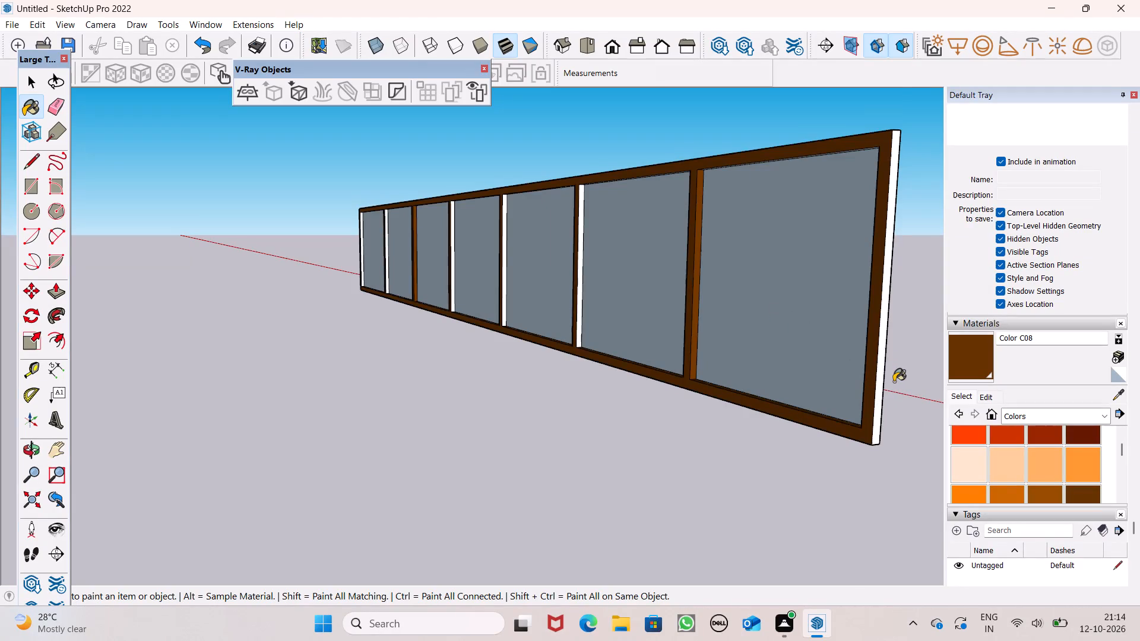
pyautogui.scroll(5, 894, 381)
pyautogui.click(812, 399)
pyautogui.scroll(-8, 826, 368)
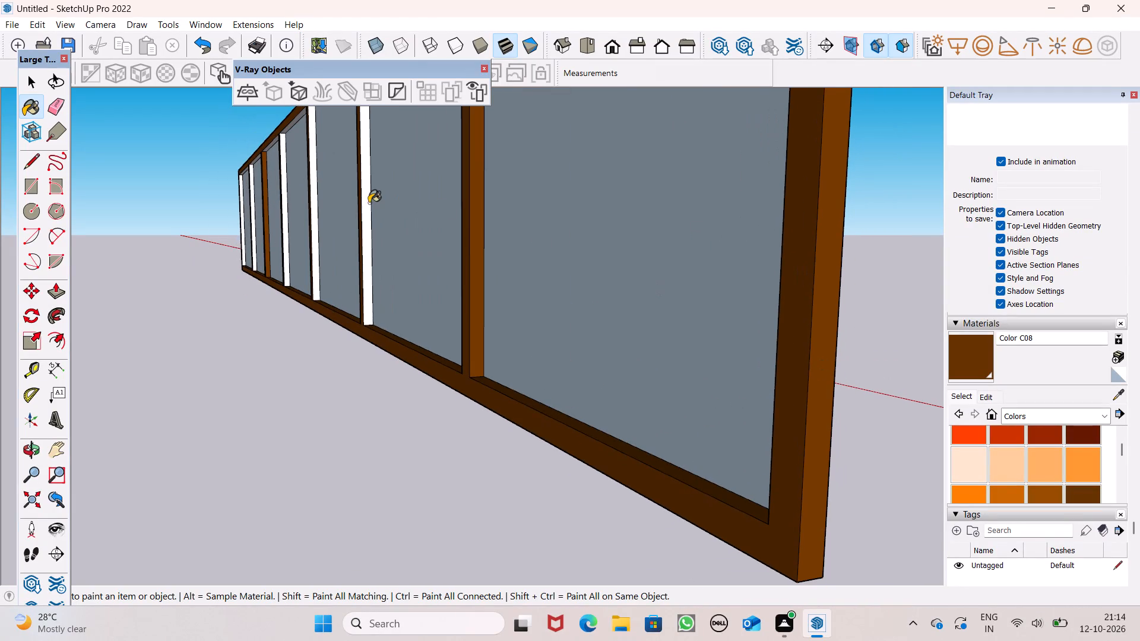
# Paint the white side faces of the fifth, fourth, third and first mullions and the frame's far inner end with Color C08.
pyautogui.scroll(11, 368, 204)
pyautogui.click(363, 237)
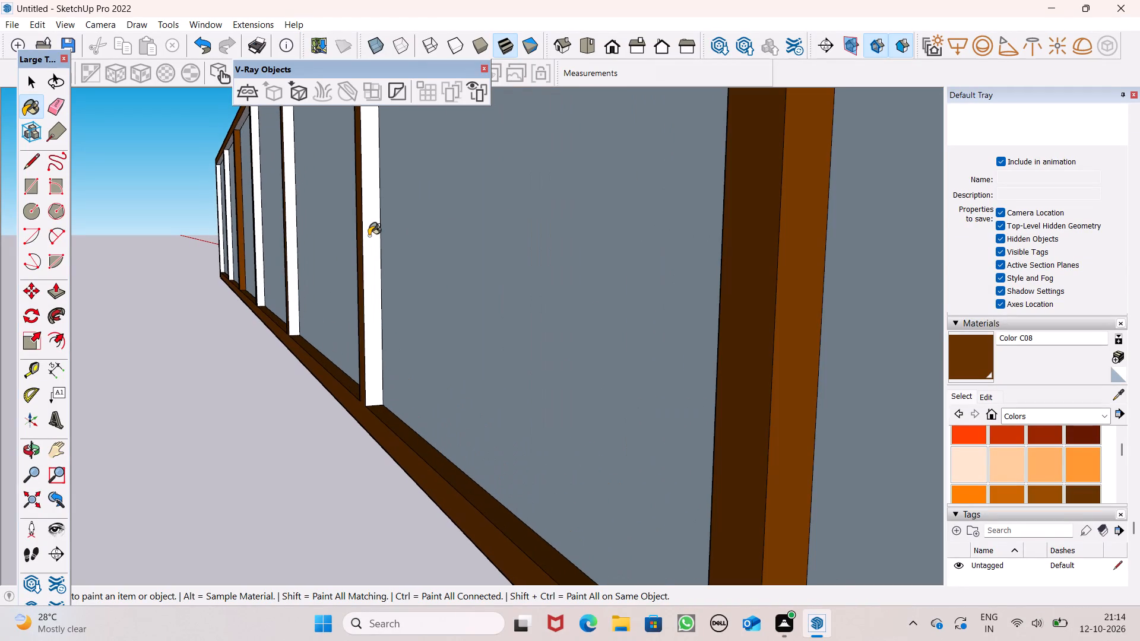
pyautogui.click(369, 236)
pyautogui.scroll(6, 268, 253)
pyautogui.click(332, 272)
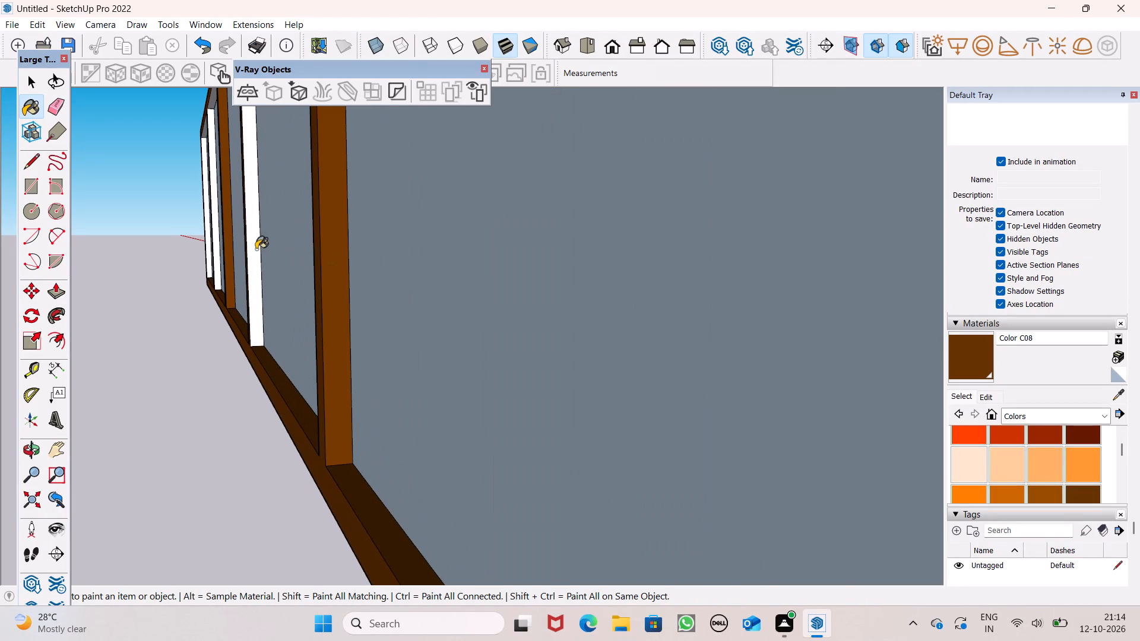
pyautogui.click(252, 252)
pyautogui.scroll(-4, 368, 237)
pyautogui.scroll(14, 227, 203)
pyautogui.click(241, 230)
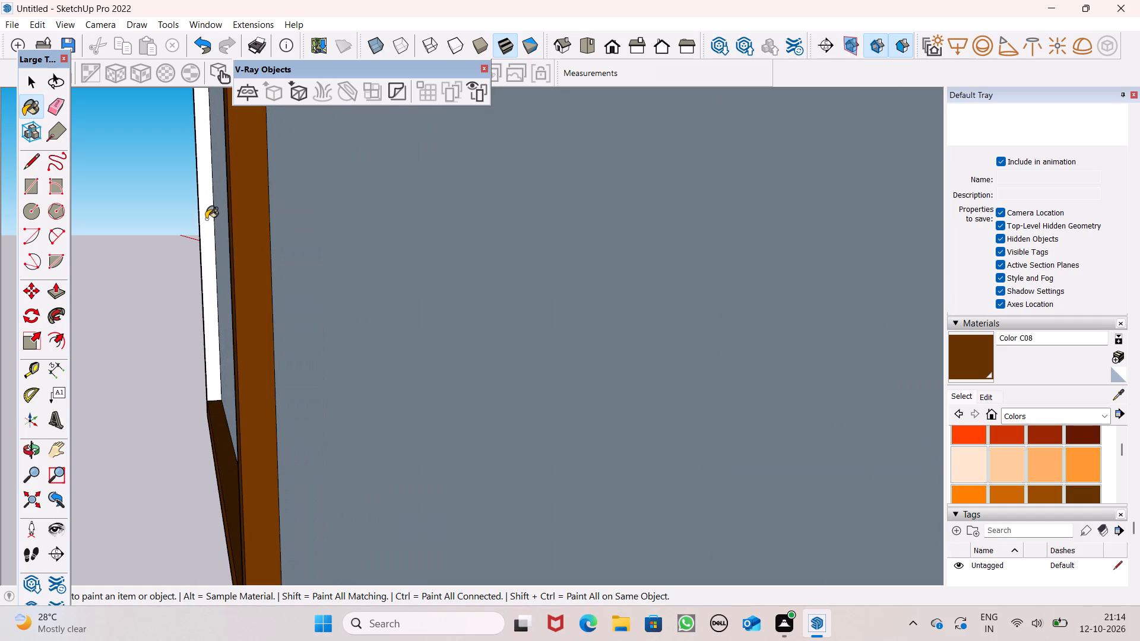
pyautogui.click(207, 218)
# Paint the white frame and mullion face on the reverse side of the glass wall with Color C08.
pyautogui.scroll(-5, 207, 218)
pyautogui.moveTo(253, 265); pyautogui.dragTo(461, 316, button='middle')
pyautogui.scroll(1, 461, 315)
pyautogui.scroll(-5, 546, 305)
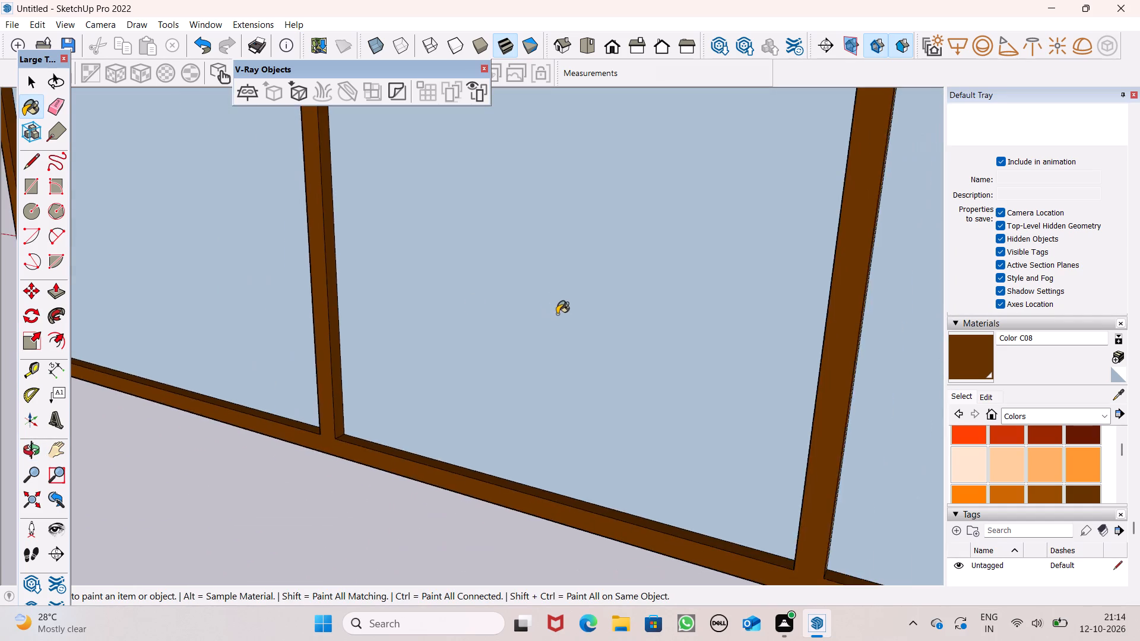
pyautogui.scroll(-13, 557, 326)
pyautogui.moveTo(556, 344); pyautogui.dragTo(863, 423, button='middle')
pyautogui.moveTo(374, 332); pyautogui.dragTo(746, 399, button='middle')
pyautogui.scroll(1, 720, 407)
pyautogui.moveTo(746, 399); pyautogui.dragTo(784, 363, button='middle')
pyautogui.moveTo(367, 338); pyautogui.dragTo(705, 235, button='middle')
pyautogui.scroll(4, 513, 227)
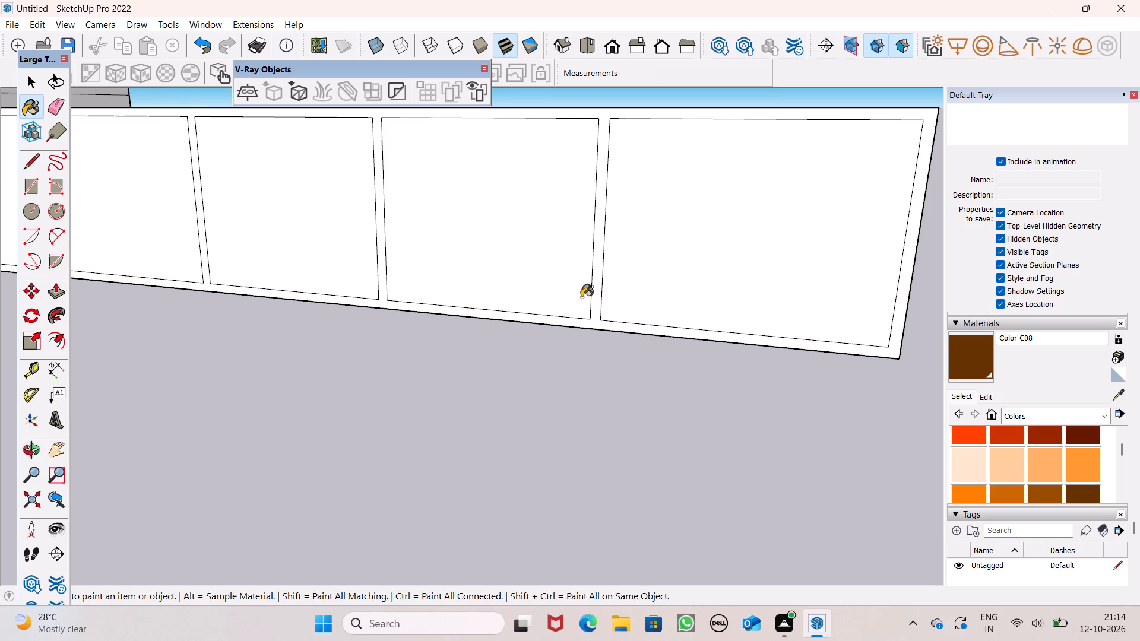
pyautogui.click(594, 322)
pyautogui.scroll(-4, 595, 329)
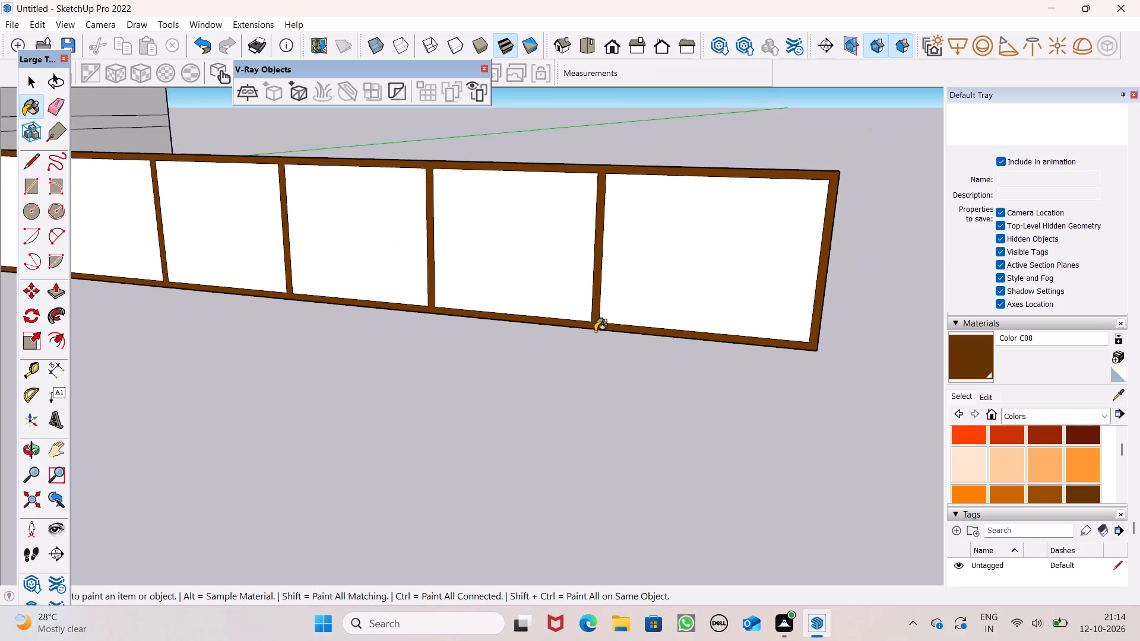
# Paint the last two panes at the frame's end with Translucent Glass Gray from the Glass and Mirrors collection.
pyautogui.press('space')
pyautogui.scroll(-3, 783, 313)
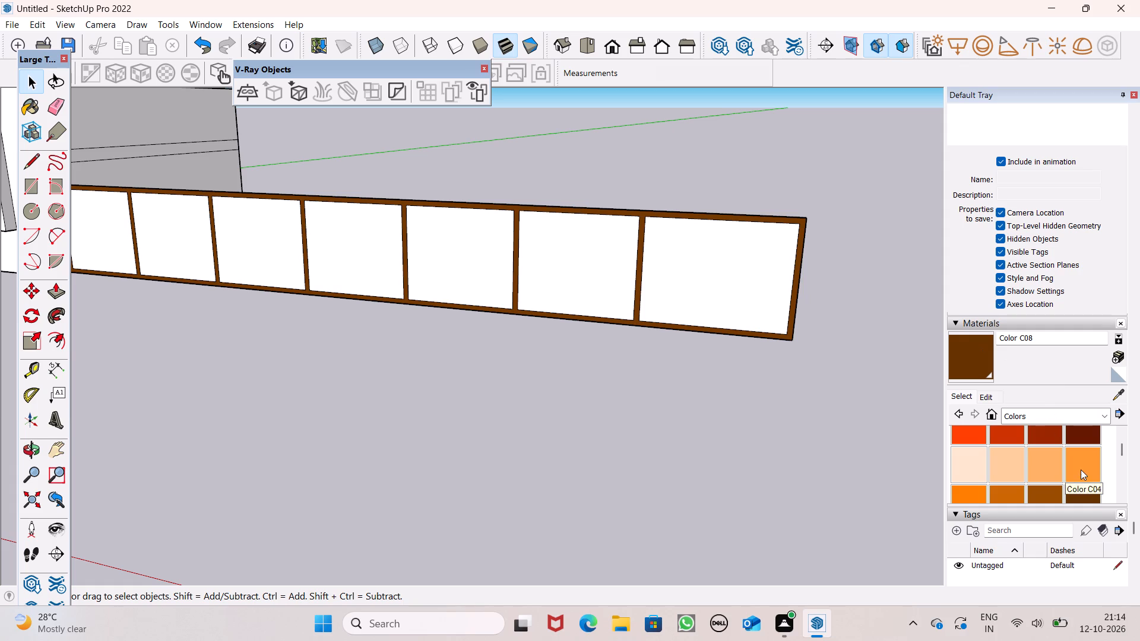
pyautogui.click(1102, 420)
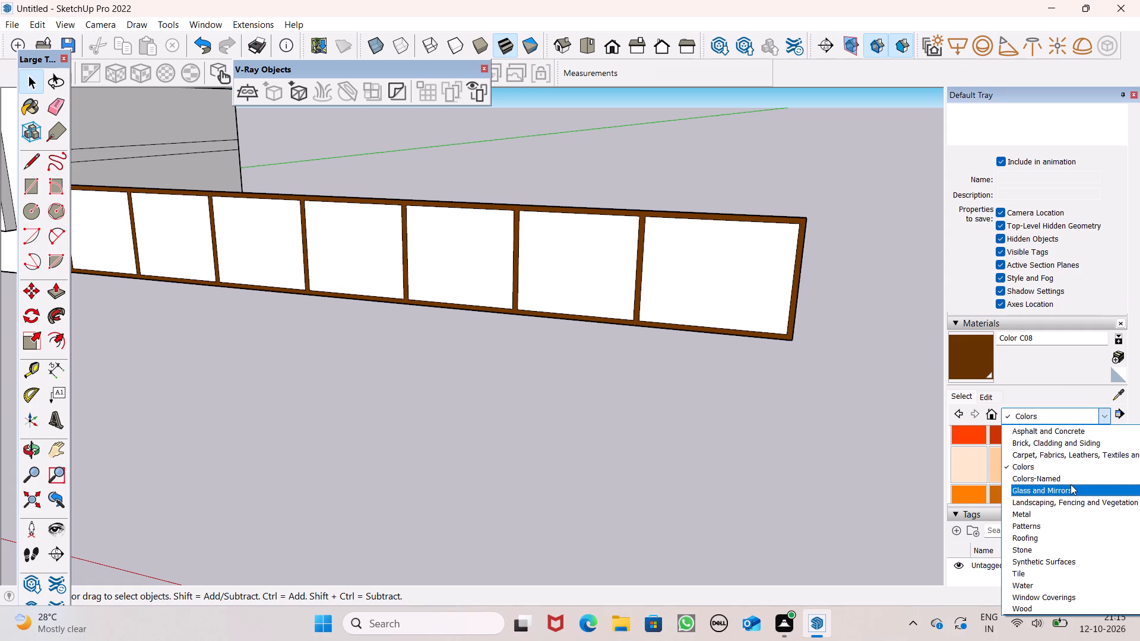
pyautogui.click(1071, 484)
pyautogui.click(1084, 483)
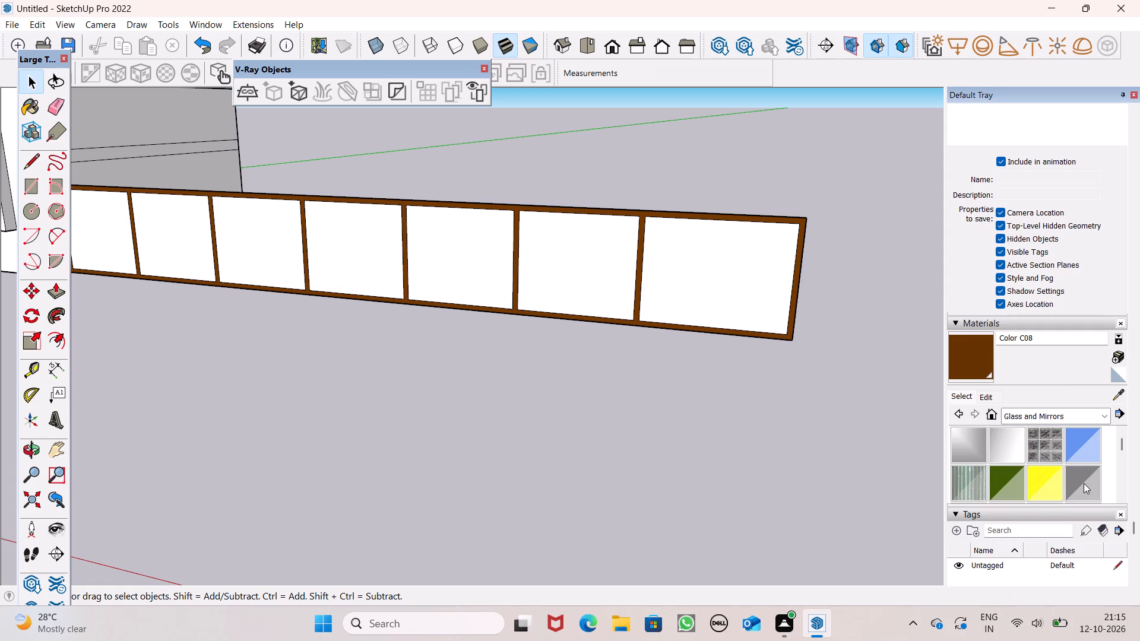
pyautogui.click(704, 267)
pyautogui.click(1067, 483)
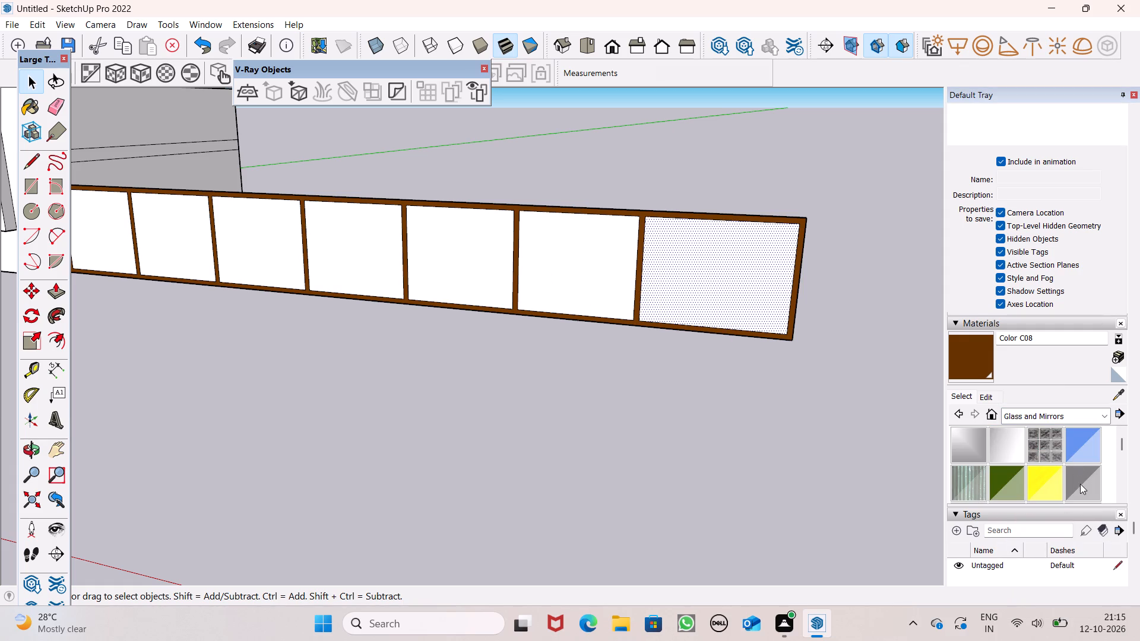
pyautogui.click(1085, 484)
pyautogui.click(712, 309)
pyautogui.click(606, 291)
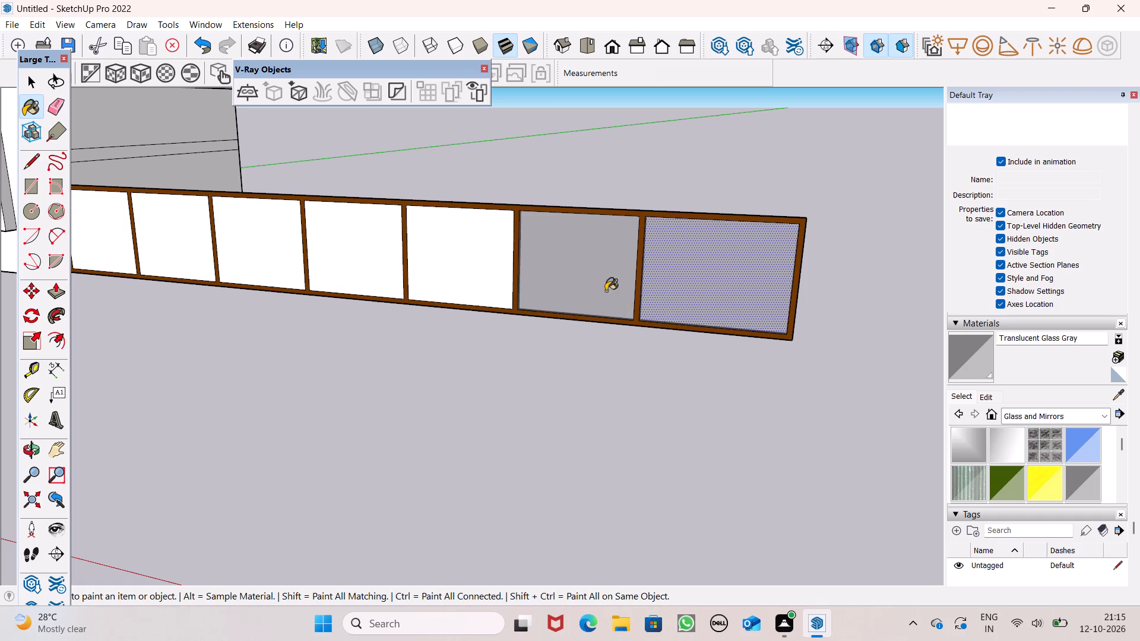
pyautogui.press('space')
pyautogui.click(691, 415)
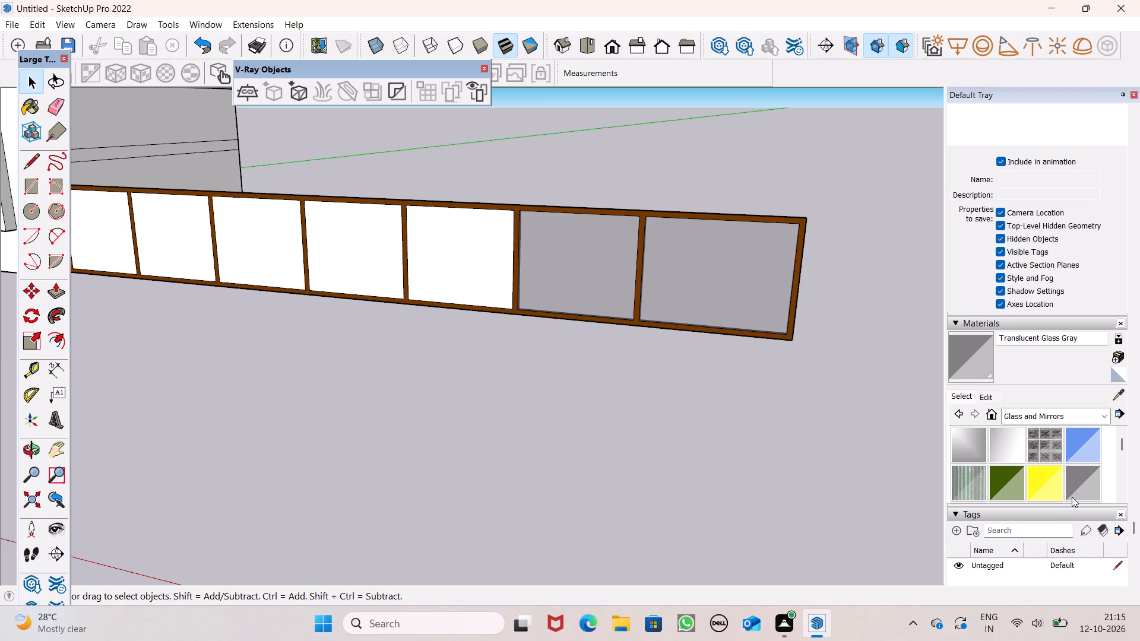
# Paint the remaining five white panes of the glass wall with Translucent Glass Gray.
pyautogui.click(1072, 497)
pyautogui.scroll(2, 691, 367)
pyautogui.click(371, 212)
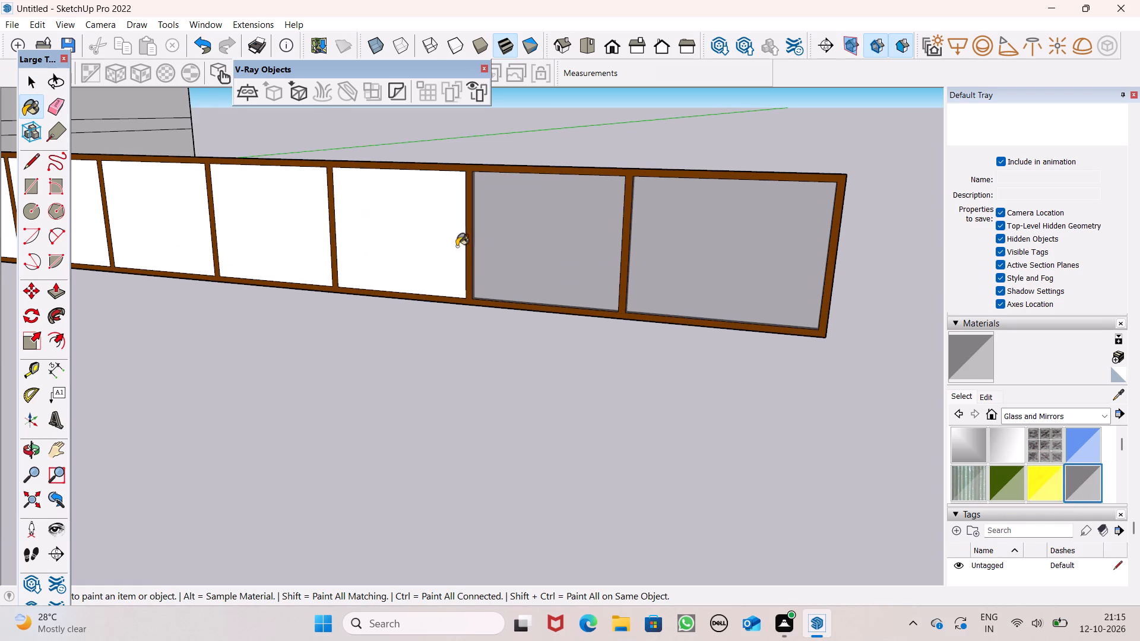
pyautogui.scroll(-3, 475, 261)
pyautogui.moveTo(482, 281); pyautogui.dragTo(644, 312, button='middle')
pyautogui.moveTo(311, 249); pyautogui.dragTo(300, 249)
pyautogui.click(204, 250)
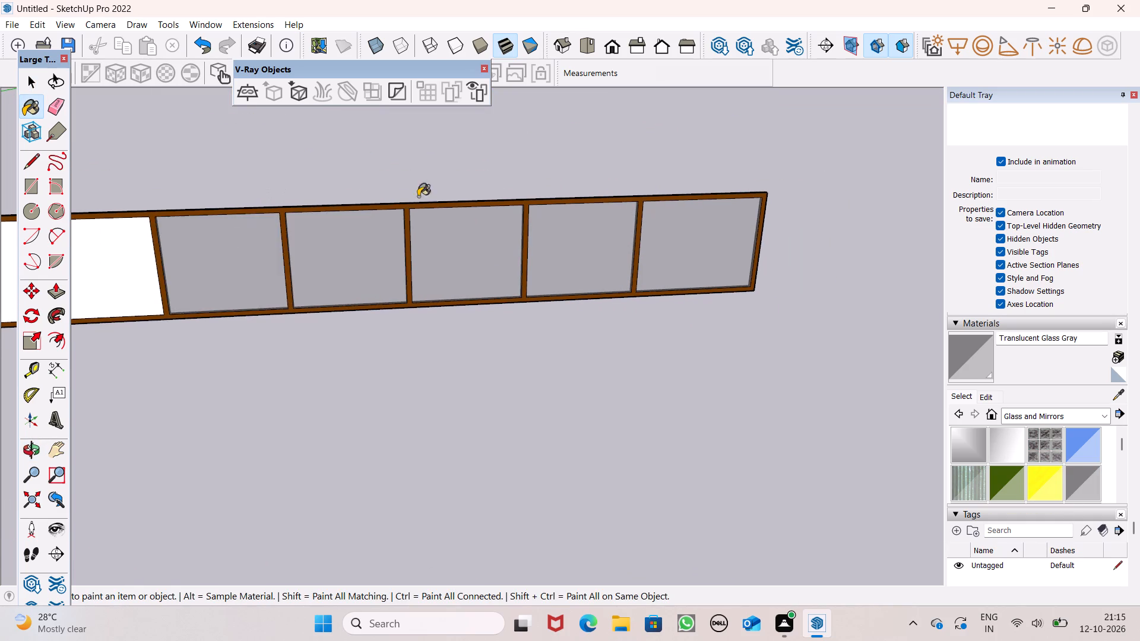
pyautogui.scroll(-6, 420, 198)
pyautogui.click(219, 236)
pyautogui.click(175, 232)
pyautogui.press('space')
# Push/Pull the mullioned frame's face outward by about 10 9/16".
pyautogui.moveTo(476, 262); pyautogui.dragTo(258, 262, button='middle')
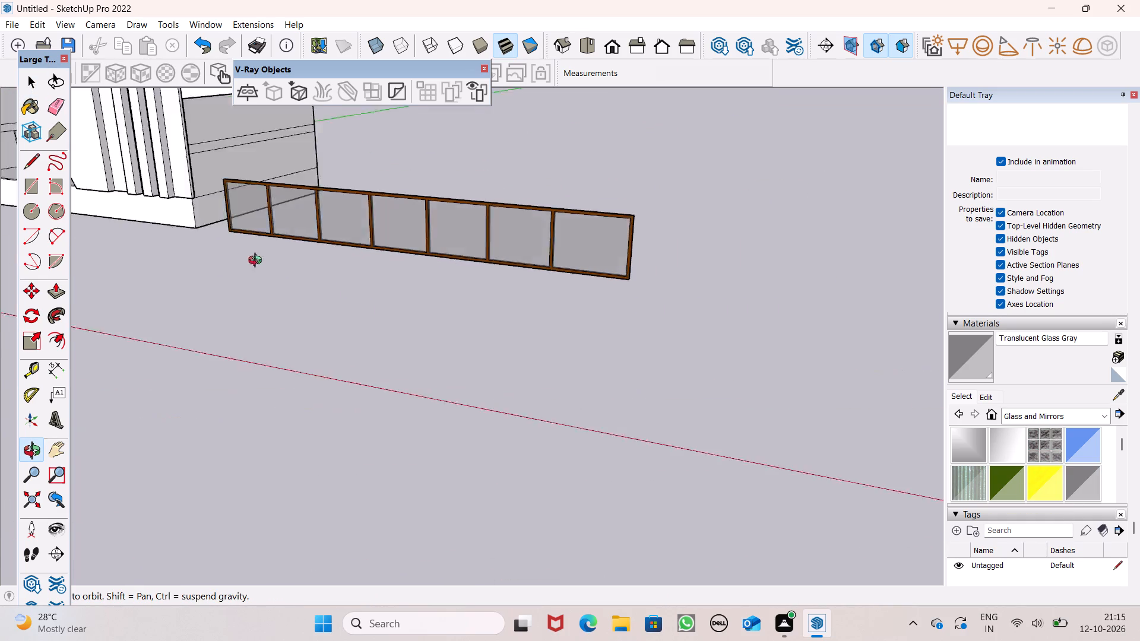
pyautogui.moveTo(258, 262); pyautogui.dragTo(411, 281, button='middle')
pyautogui.scroll(-6, 595, 264)
pyautogui.moveTo(638, 293); pyautogui.dragTo(0, 316, button='middle')
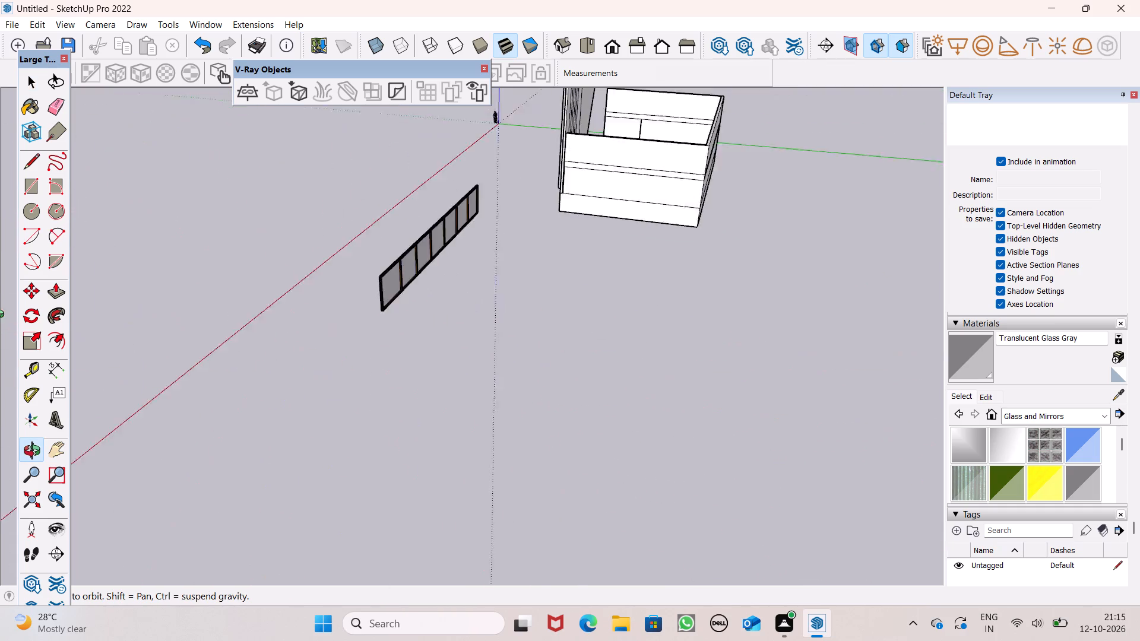
pyautogui.moveTo(0, 316); pyautogui.dragTo(2, 272, button='middle')
pyautogui.scroll(8, 350, 214)
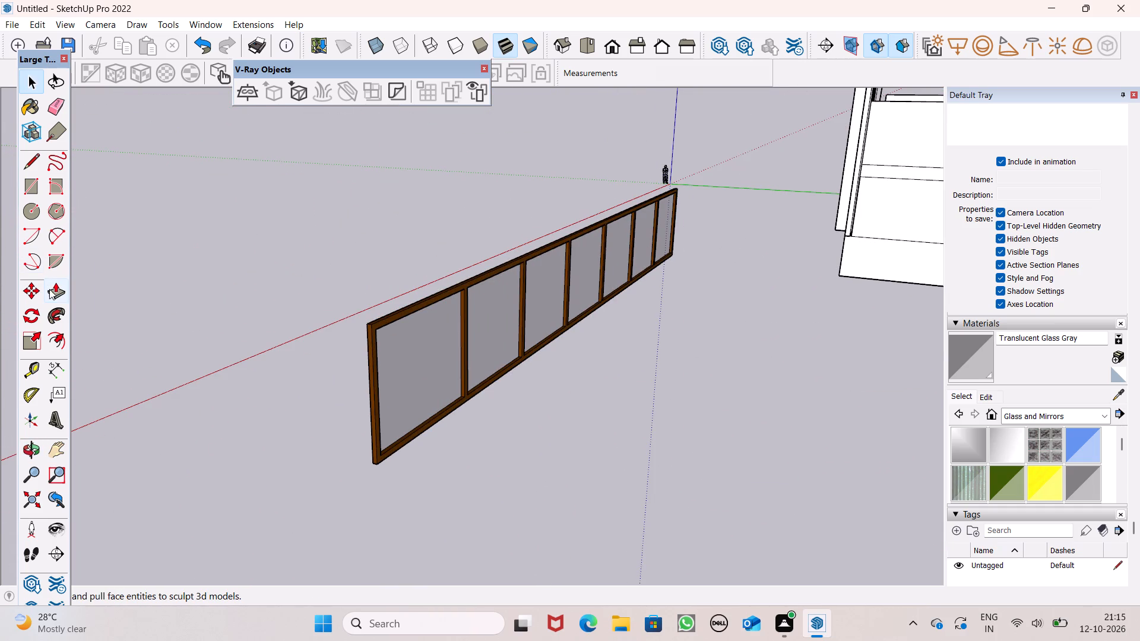
pyautogui.click(49, 289)
pyautogui.scroll(4, 378, 401)
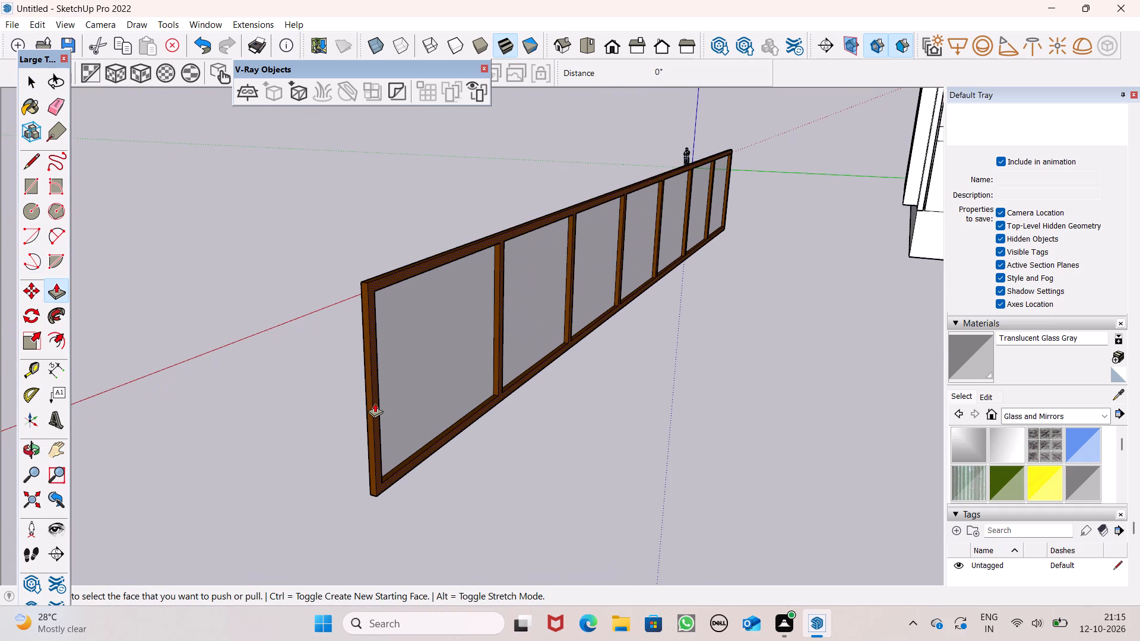
pyautogui.moveTo(375, 403); pyautogui.dragTo(386, 423)
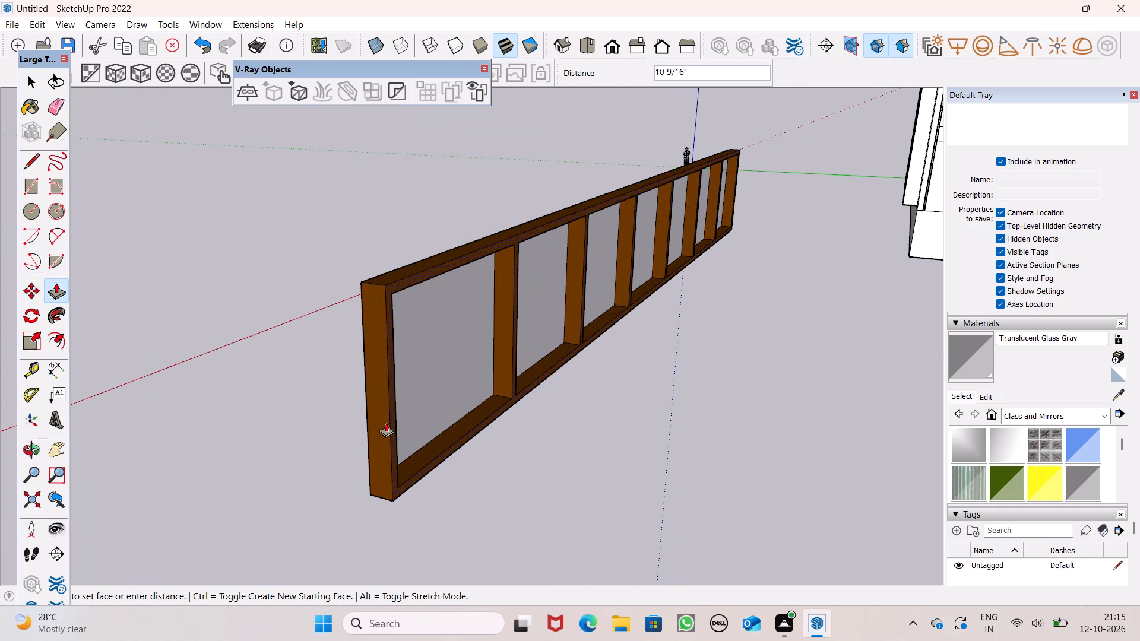
pyautogui.moveTo(386, 423); pyautogui.dragTo(386, 424)
pyautogui.press('space')
pyautogui.click(298, 372)
# Select the whole glass wall, including its frame and panes, and make it a group.
pyautogui.scroll(-5, 346, 326)
pyautogui.moveTo(383, 431); pyautogui.dragTo(914, 436, button='middle')
pyautogui.tripleClick(658, 273)
pyautogui.doubleClick(658, 275)
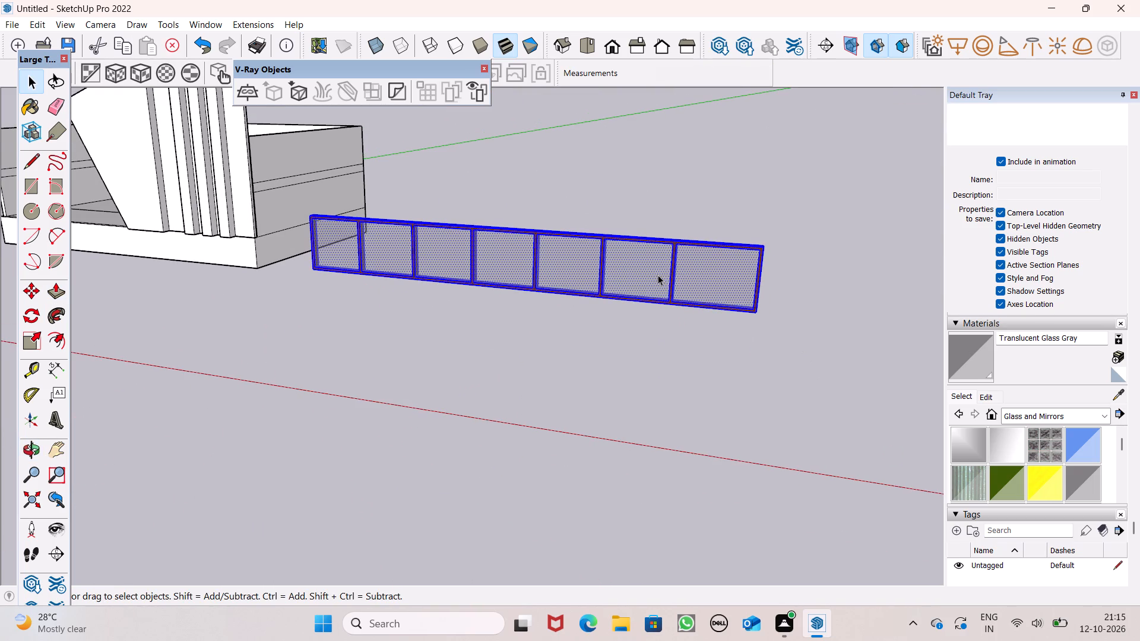
pyautogui.rightClick(658, 275)
pyautogui.click(724, 403)
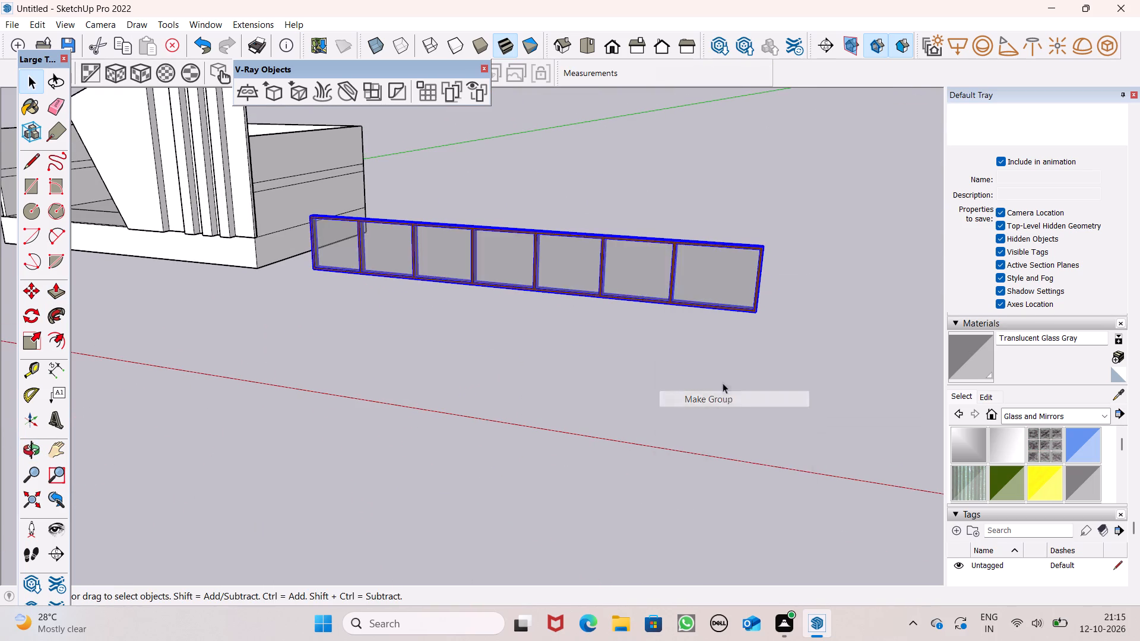
# Move the glass wall group onto the building, placing its lower end corner at the wall's top corner beside the fins.
pyautogui.scroll(-12, 781, 272)
pyautogui.press('m')
pyautogui.press('Return')
pyautogui.scroll(-4, 756, 288)
pyautogui.moveTo(783, 347); pyautogui.dragTo(770, 439, button='middle')
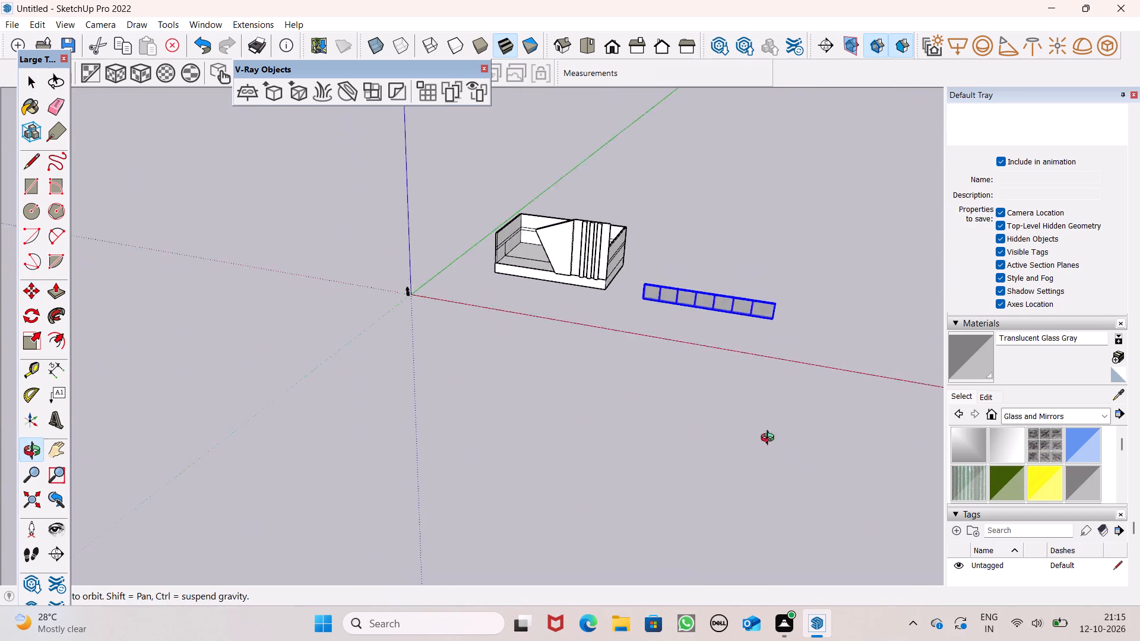
pyautogui.moveTo(770, 439); pyautogui.dragTo(777, 445, button='middle')
pyautogui.scroll(6, 797, 345)
pyautogui.moveTo(763, 348); pyautogui.dragTo(505, 204)
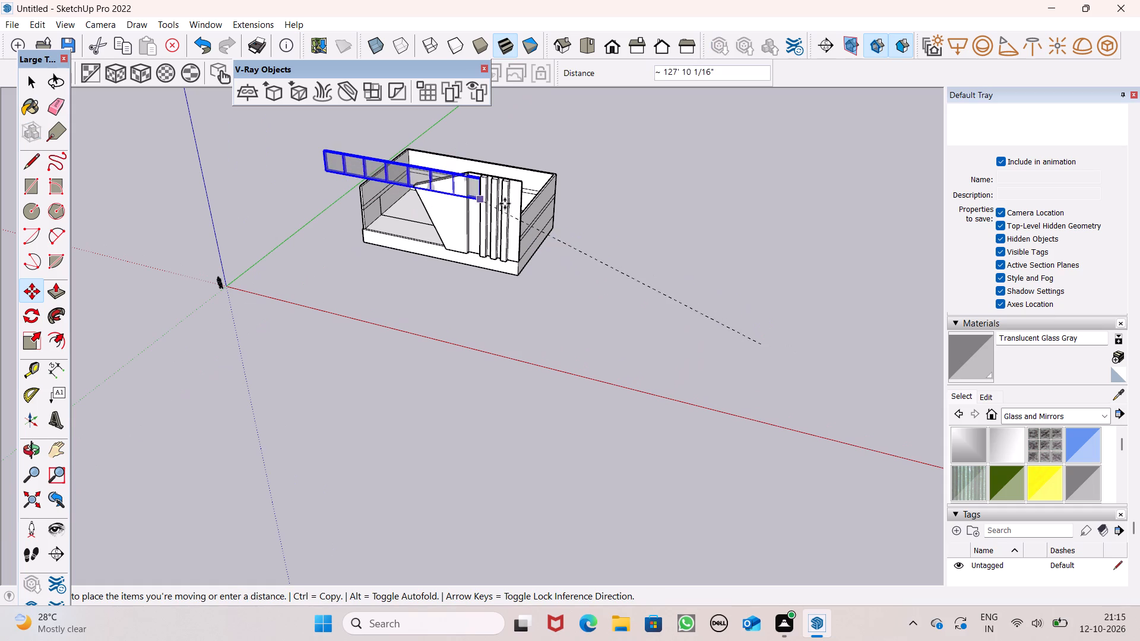
pyautogui.moveTo(505, 204); pyautogui.dragTo(519, 186)
# Erase the dividing line running across the building's floor.
pyautogui.scroll(8, 449, 186)
pyautogui.moveTo(466, 212); pyautogui.dragTo(870, 215, button='middle')
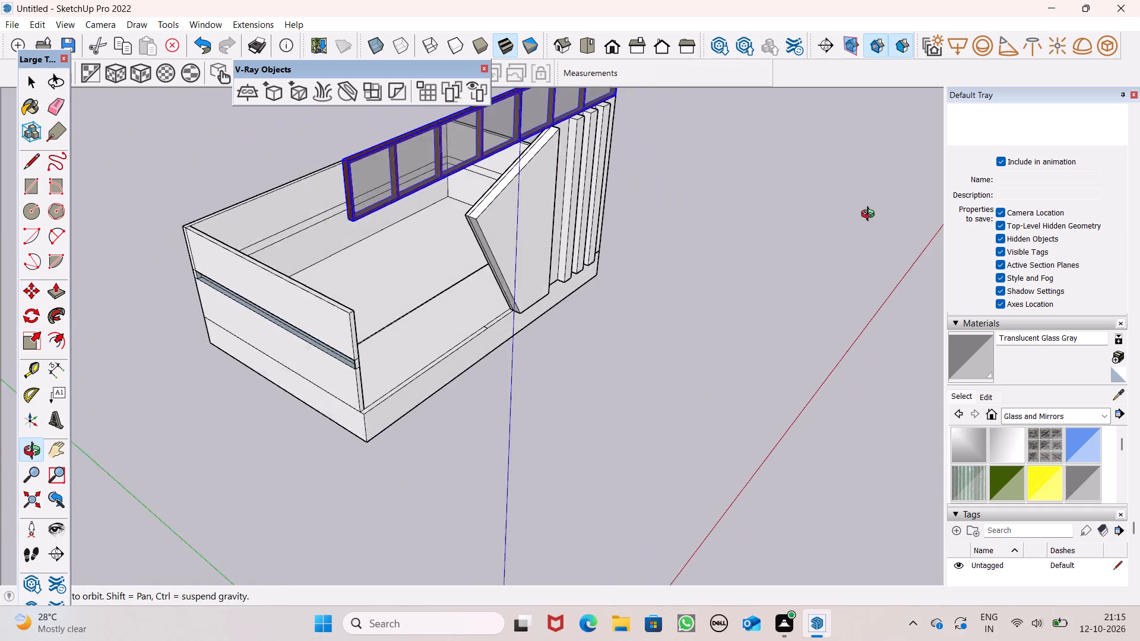
pyautogui.moveTo(870, 215); pyautogui.dragTo(870, 217, button='middle')
pyautogui.scroll(1, 870, 216)
pyautogui.scroll(1, 353, 180)
pyautogui.moveTo(346, 277); pyautogui.dragTo(180, 266, button='middle')
pyautogui.scroll(1, 182, 269)
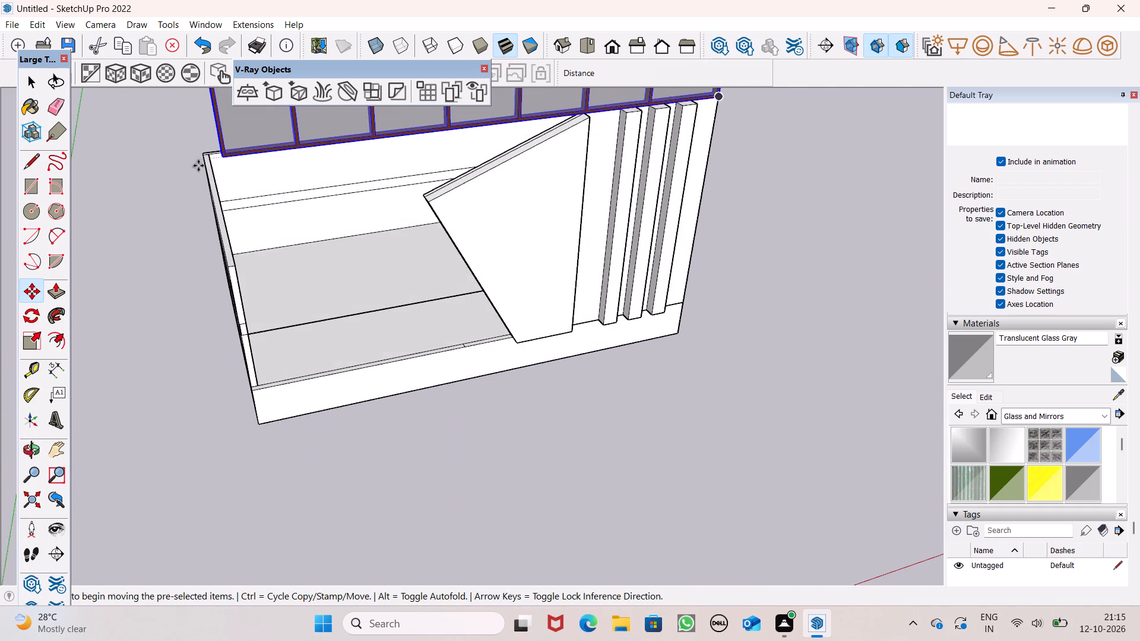
pyautogui.scroll(3, 199, 163)
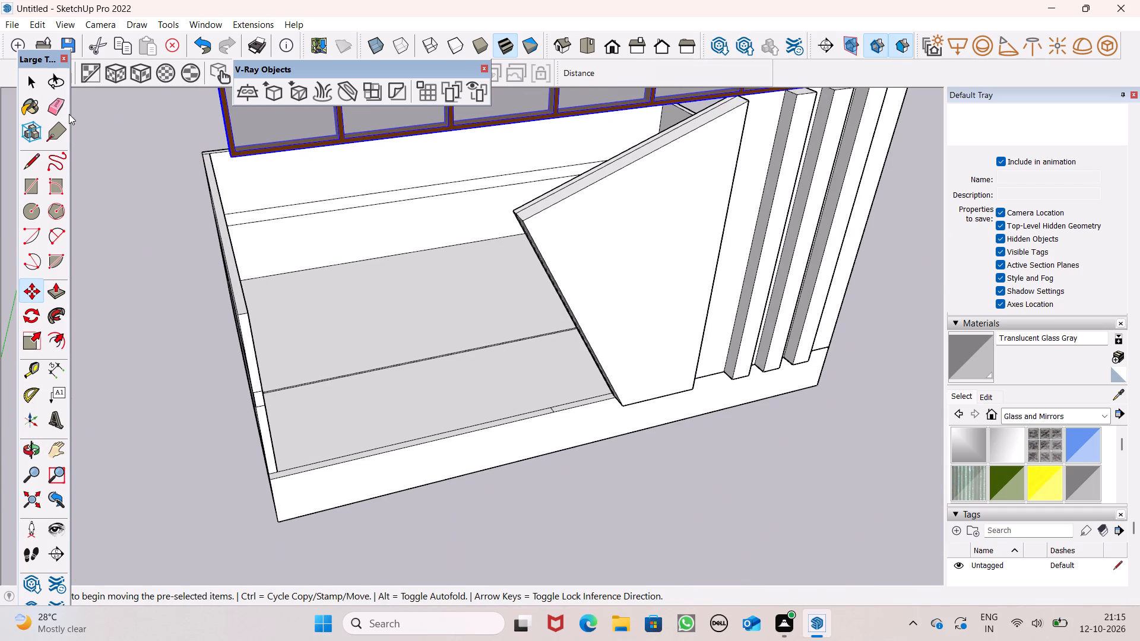
pyautogui.click(55, 104)
pyautogui.moveTo(346, 361); pyautogui.dragTo(353, 376)
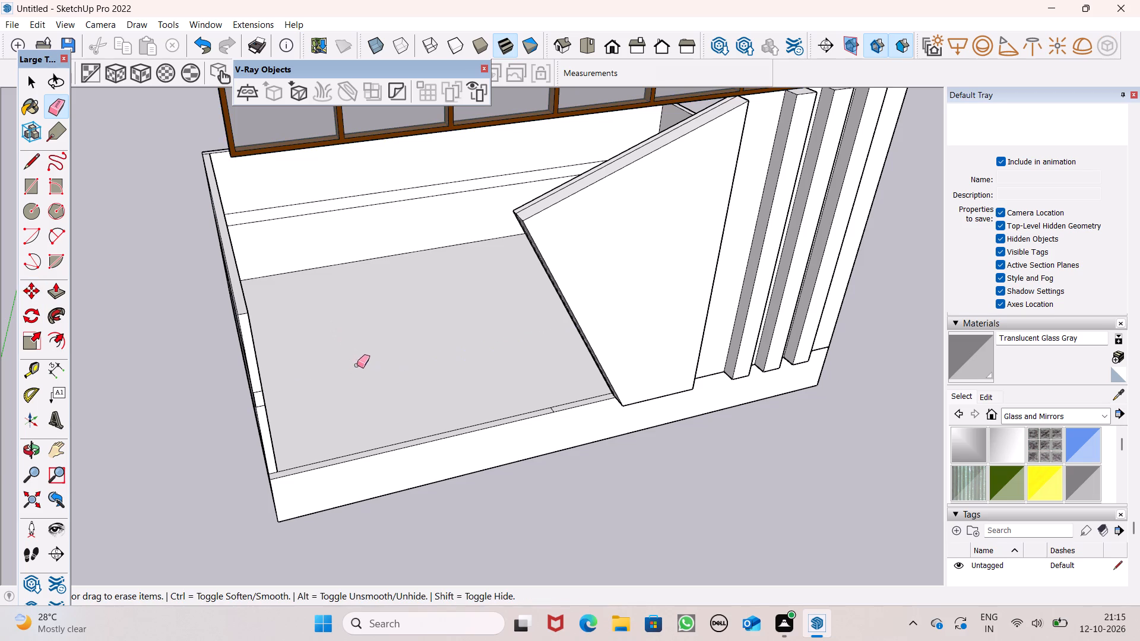
# Move the glass wall group down from the building's top corner to the horizontal line on the end wall's front edge.
pyautogui.press('space')
pyautogui.click(234, 150)
pyautogui.press('m')
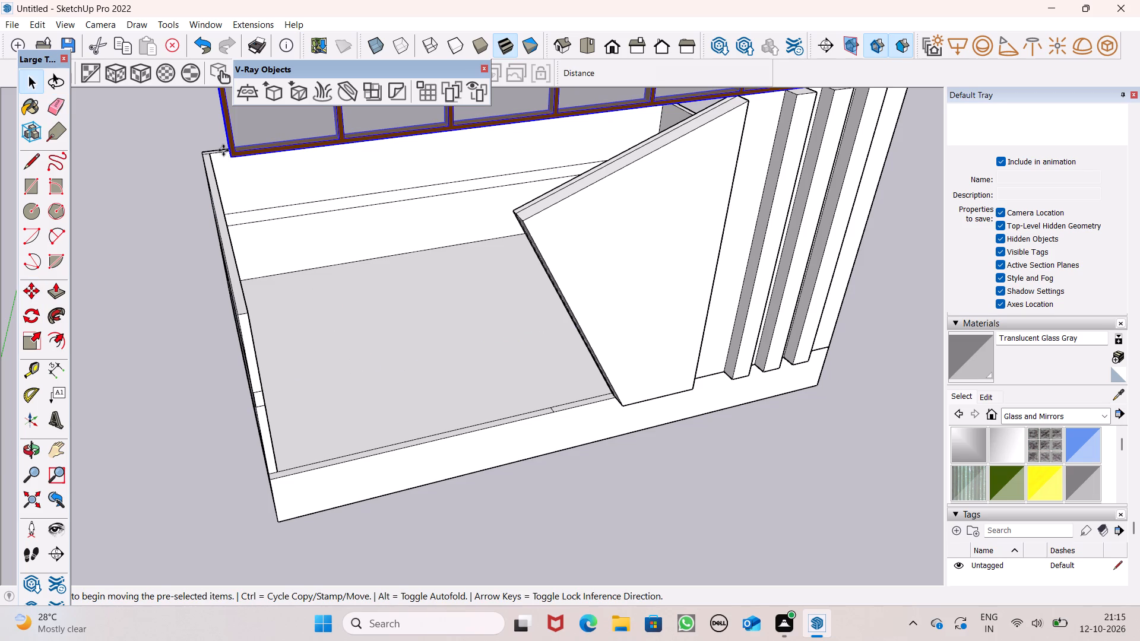
pyautogui.press('Return')
pyautogui.moveTo(228, 158); pyautogui.dragTo(266, 328)
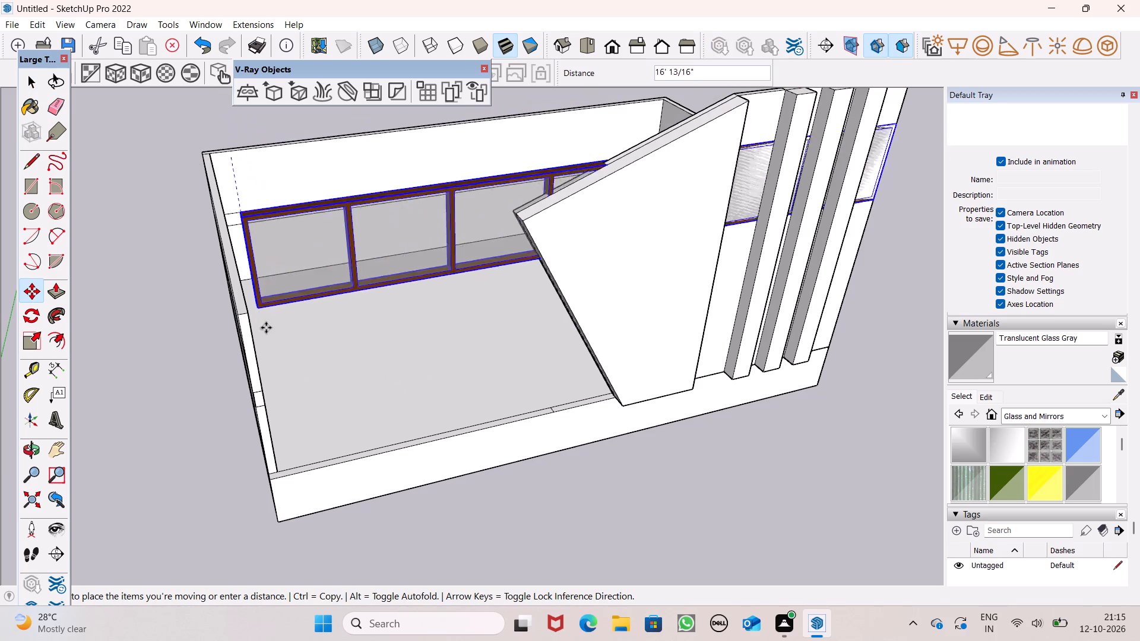
pyautogui.moveTo(266, 328); pyautogui.dragTo(258, 394)
# Move the glass wall group inside the building, bringing its lower corner down to the floor along the end wall.
pyautogui.moveTo(270, 396); pyautogui.dragTo(216, 326, button='middle')
pyautogui.scroll(1, 267, 320)
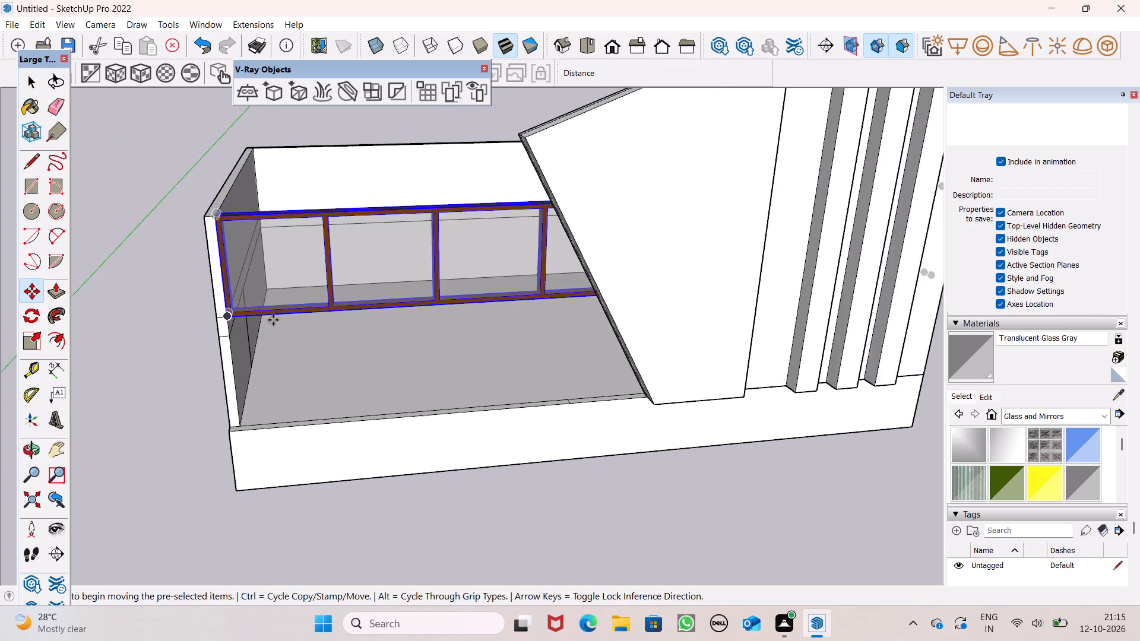
pyautogui.scroll(5, 273, 320)
pyautogui.moveTo(144, 307); pyautogui.dragTo(194, 321)
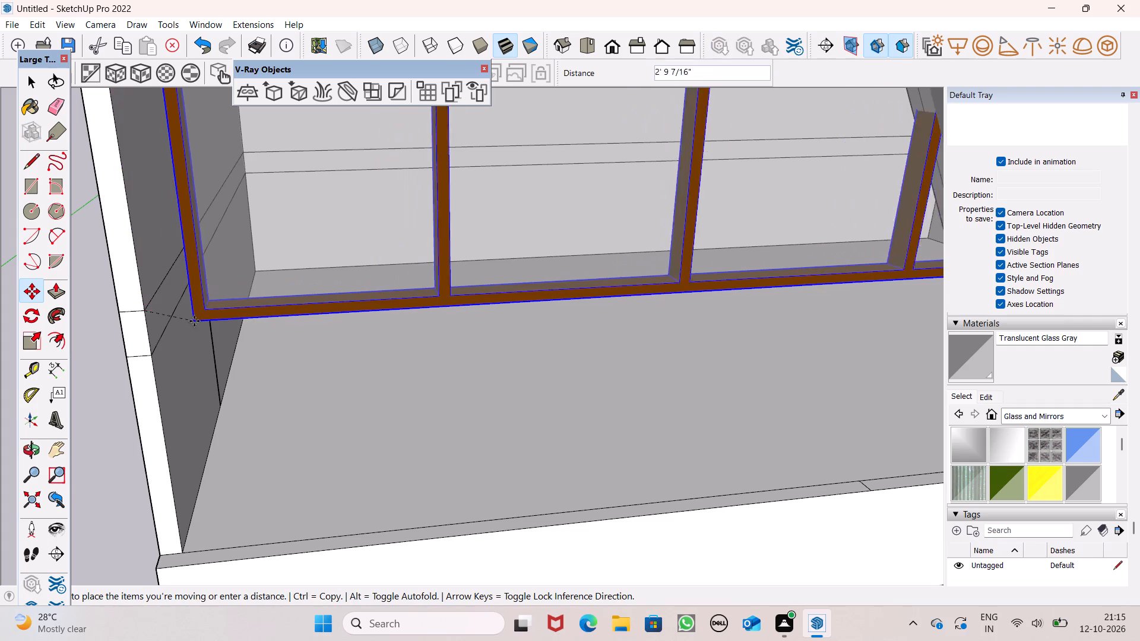
pyautogui.moveTo(194, 321); pyautogui.dragTo(221, 417)
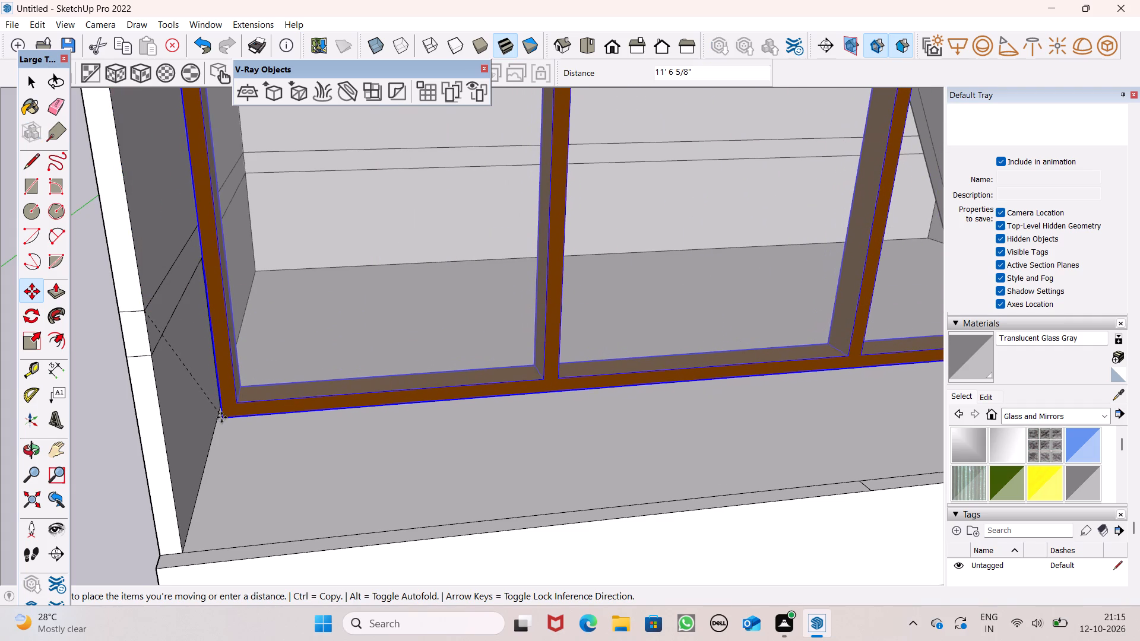
pyautogui.moveTo(221, 417); pyautogui.dragTo(217, 415)
pyautogui.scroll(8, 222, 427)
pyautogui.scroll(-5, 216, 421)
# Reposition the glass wall so its lower front corner sits on the edge where the floor meets the end wall.
pyautogui.moveTo(214, 430); pyautogui.dragTo(215, 430, button='middle')
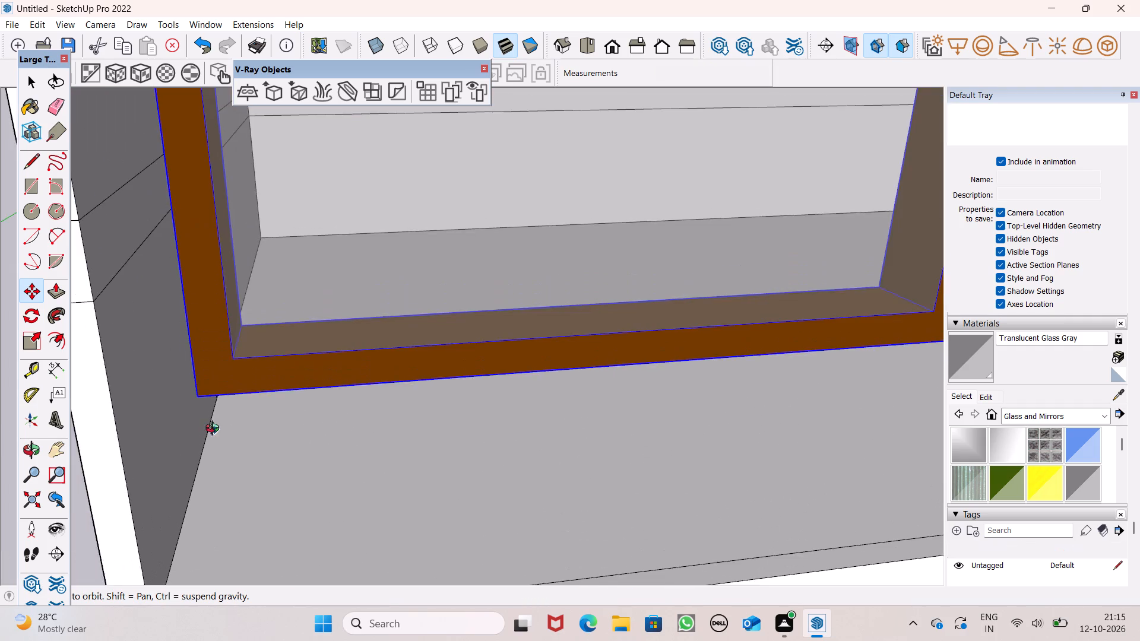
pyautogui.moveTo(215, 430); pyautogui.dragTo(232, 429, button='middle')
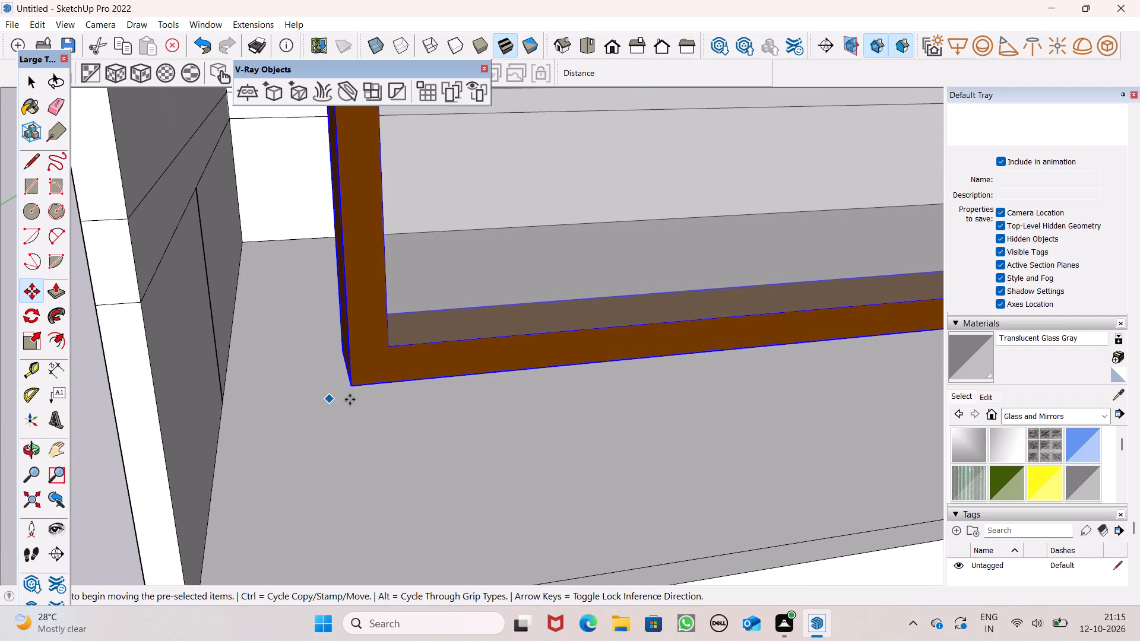
pyautogui.moveTo(350, 388); pyautogui.dragTo(225, 452)
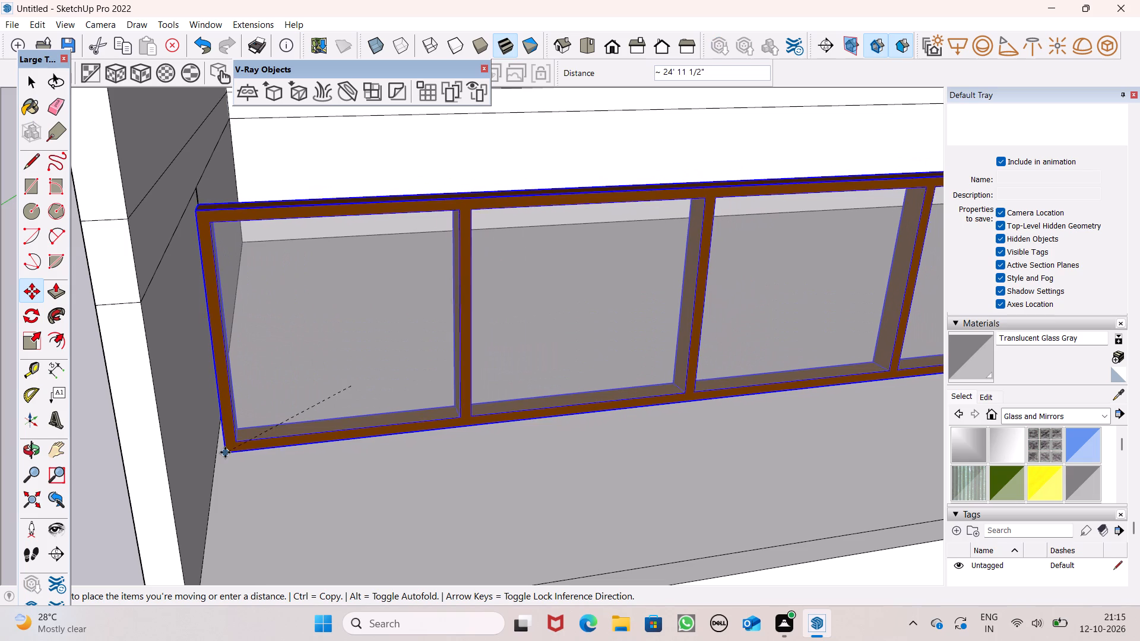
pyautogui.moveTo(225, 452); pyautogui.dragTo(220, 440)
pyautogui.scroll(-4, 243, 439)
pyautogui.moveTo(245, 467); pyautogui.dragTo(248, 436, button='middle')
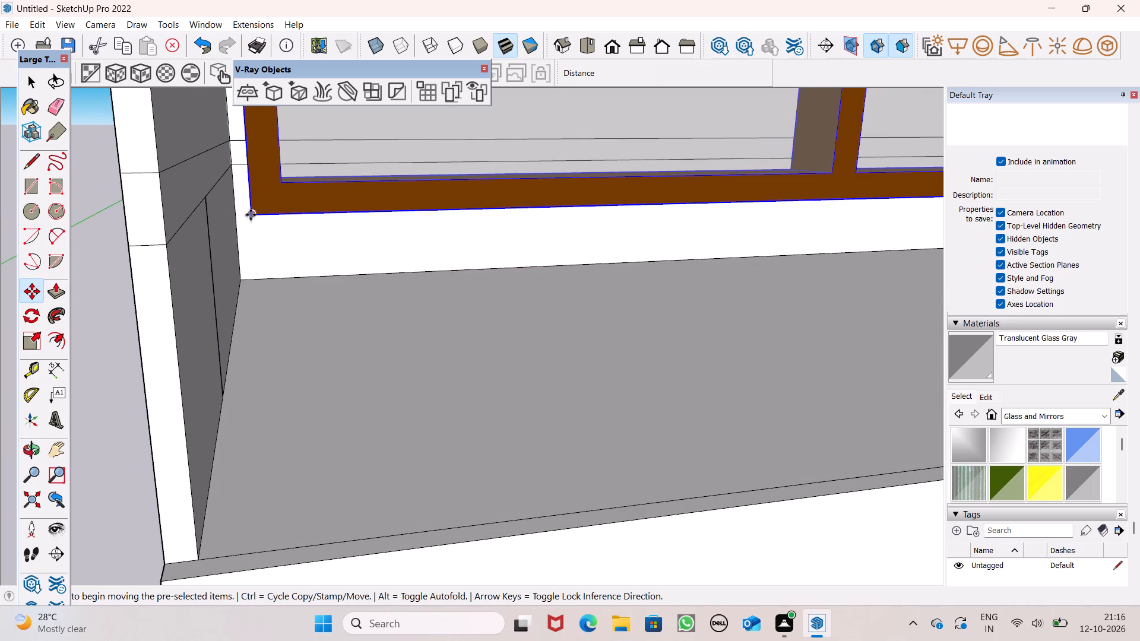
pyautogui.moveTo(251, 214); pyautogui.dragTo(243, 381)
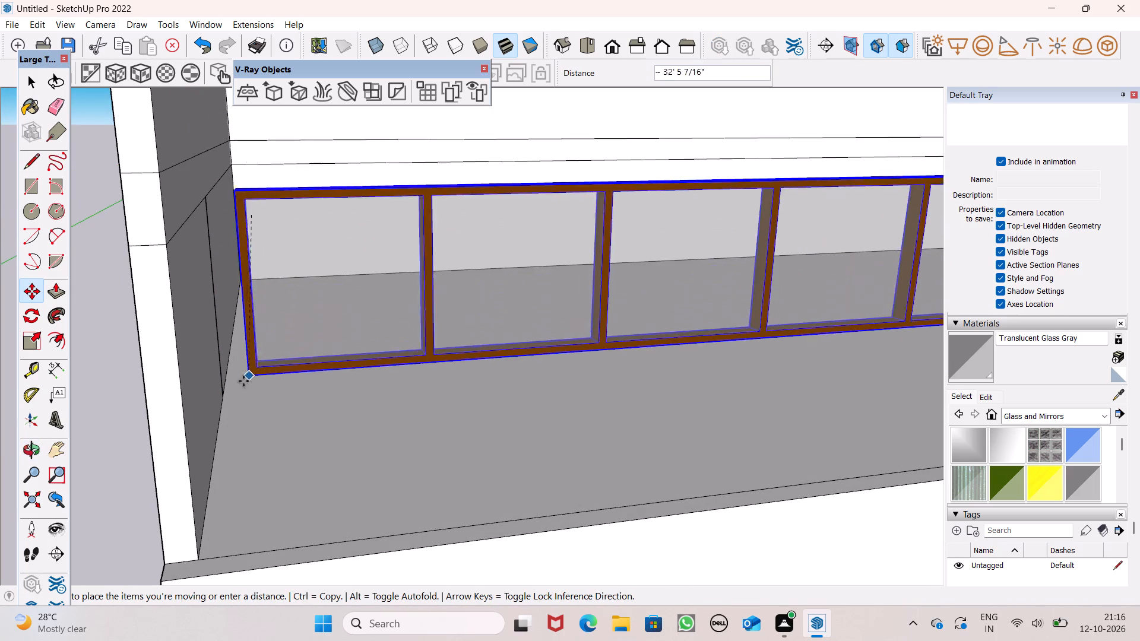
pyautogui.moveTo(243, 381); pyautogui.dragTo(222, 417)
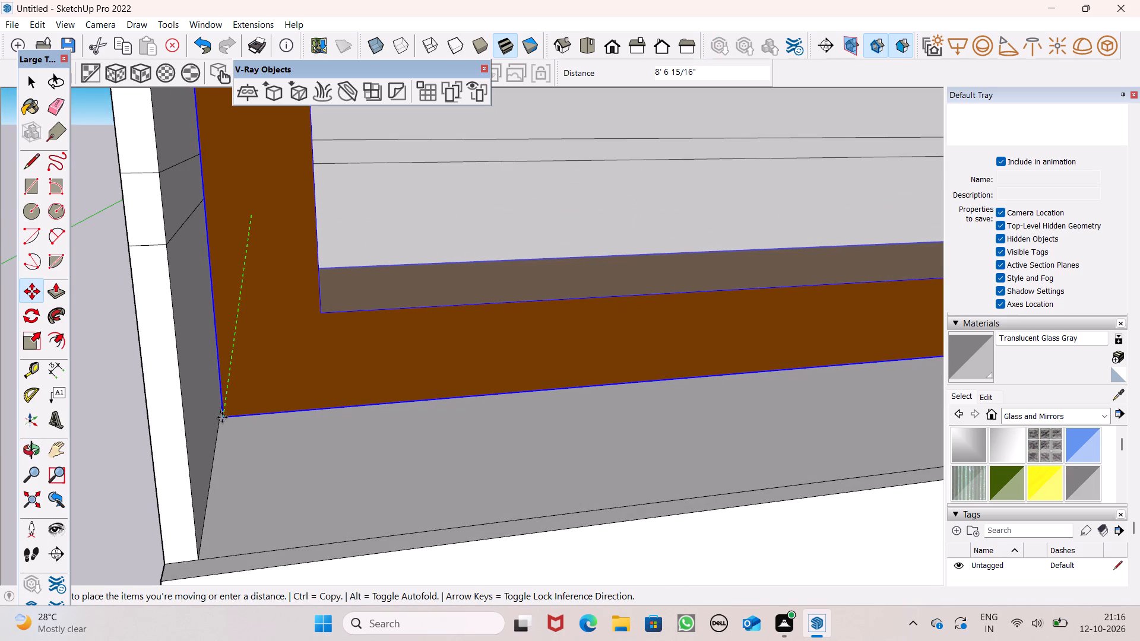
pyautogui.moveTo(222, 417); pyautogui.dragTo(217, 415)
pyautogui.press('space')
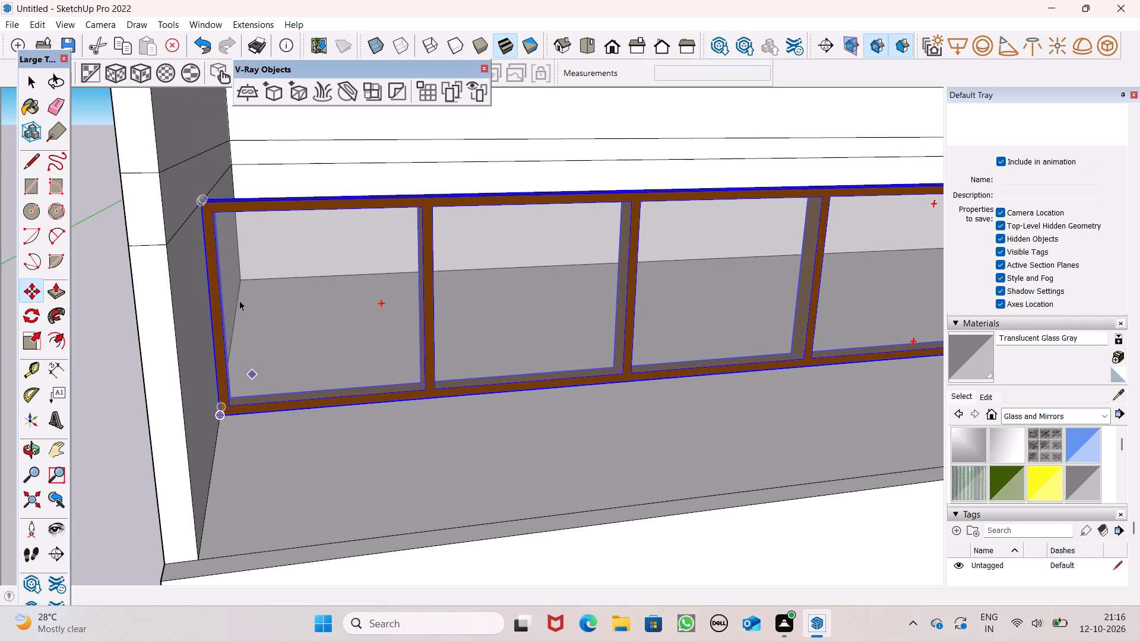
# Erase the short vertical lines on the far end wall beside the glass wall.
pyautogui.scroll(-10, 239, 296)
pyautogui.moveTo(280, 347); pyautogui.dragTo(213, 487, button='middle')
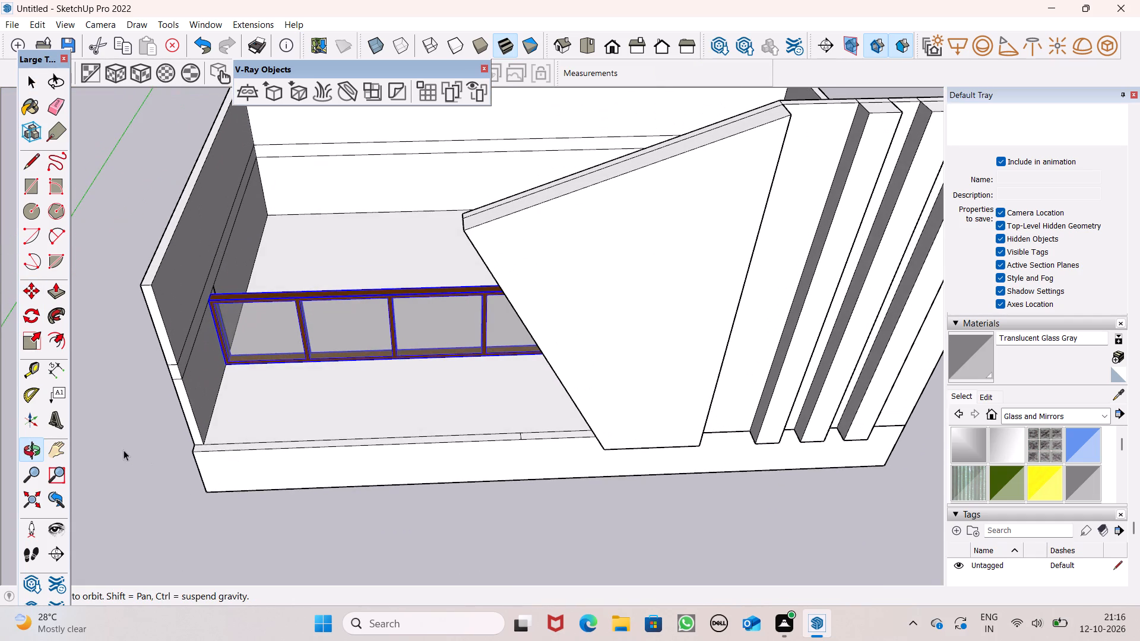
pyautogui.moveTo(123, 450); pyautogui.dragTo(129, 450)
pyautogui.scroll(3, 252, 336)
pyautogui.scroll(-7, 283, 370)
pyautogui.moveTo(394, 402); pyautogui.dragTo(663, 532, button='middle')
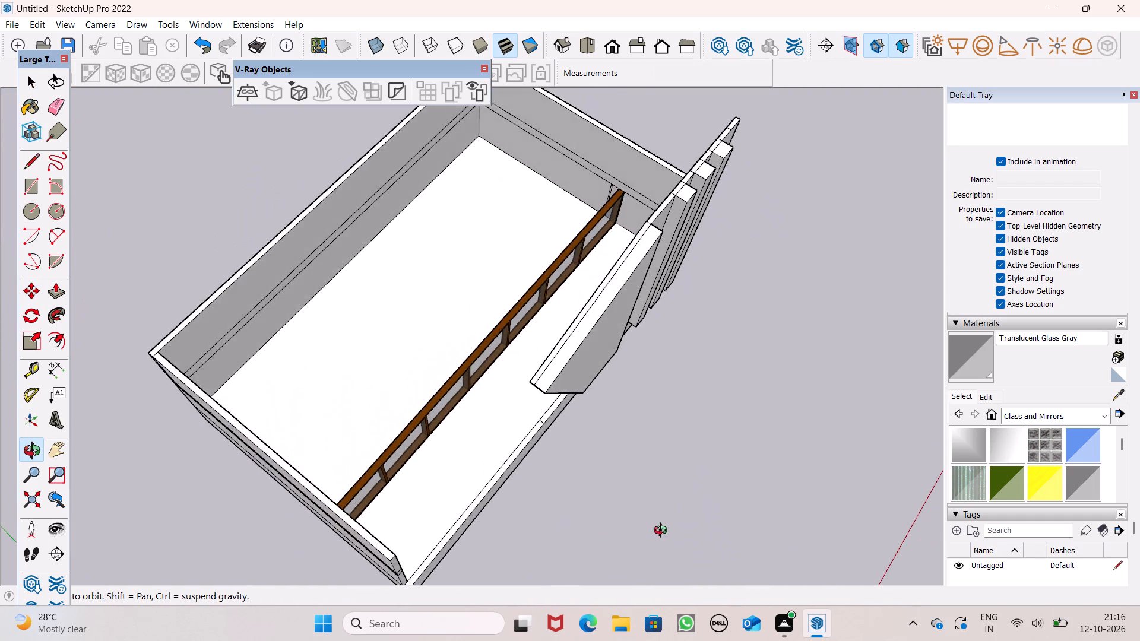
pyautogui.moveTo(663, 532); pyautogui.dragTo(664, 532, button='middle')
pyautogui.moveTo(664, 532); pyautogui.dragTo(759, 477, button='middle')
pyautogui.scroll(1, 521, 247)
pyautogui.moveTo(521, 247); pyautogui.dragTo(673, 170, button='middle')
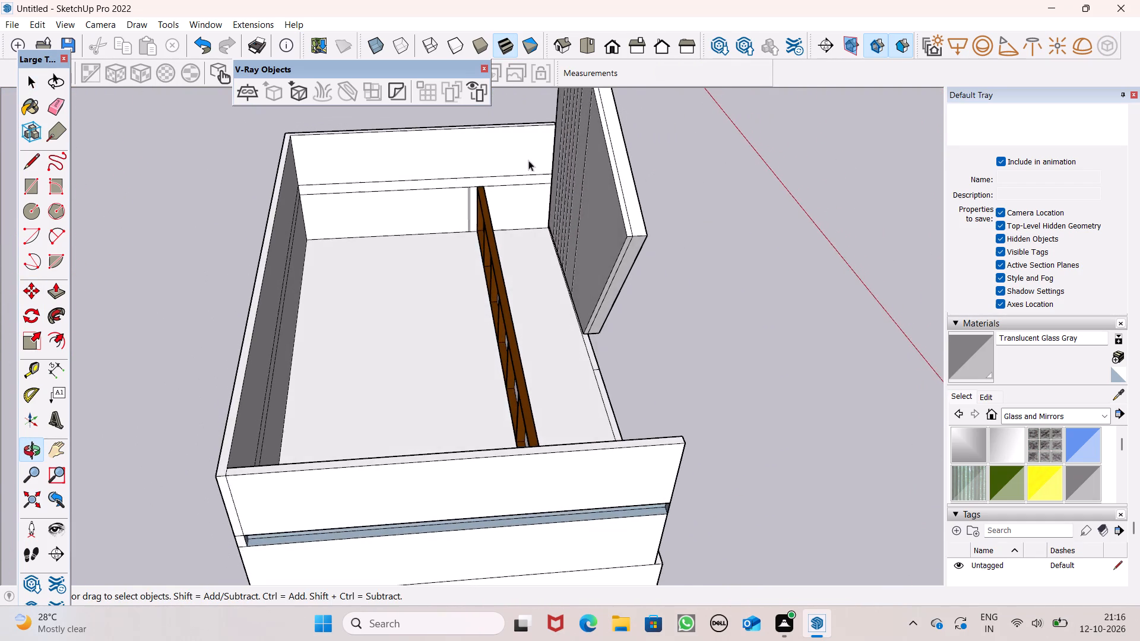
pyautogui.scroll(1, 527, 160)
pyautogui.click(57, 111)
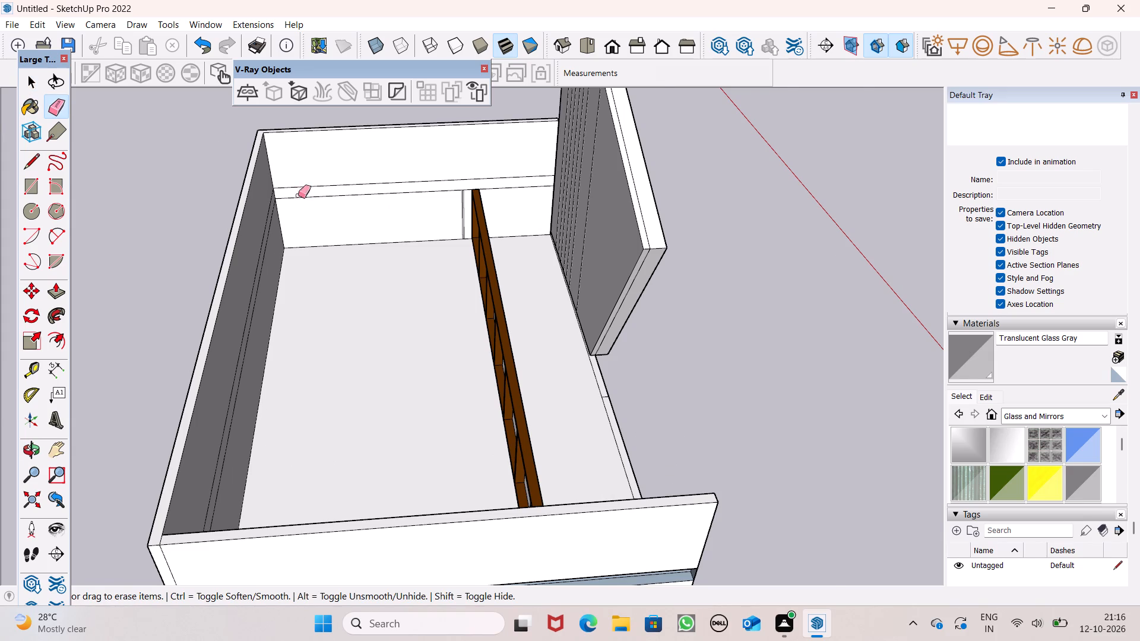
pyautogui.scroll(6, 403, 214)
pyautogui.moveTo(506, 204); pyautogui.dragTo(497, 204)
pyautogui.scroll(-7, 458, 122)
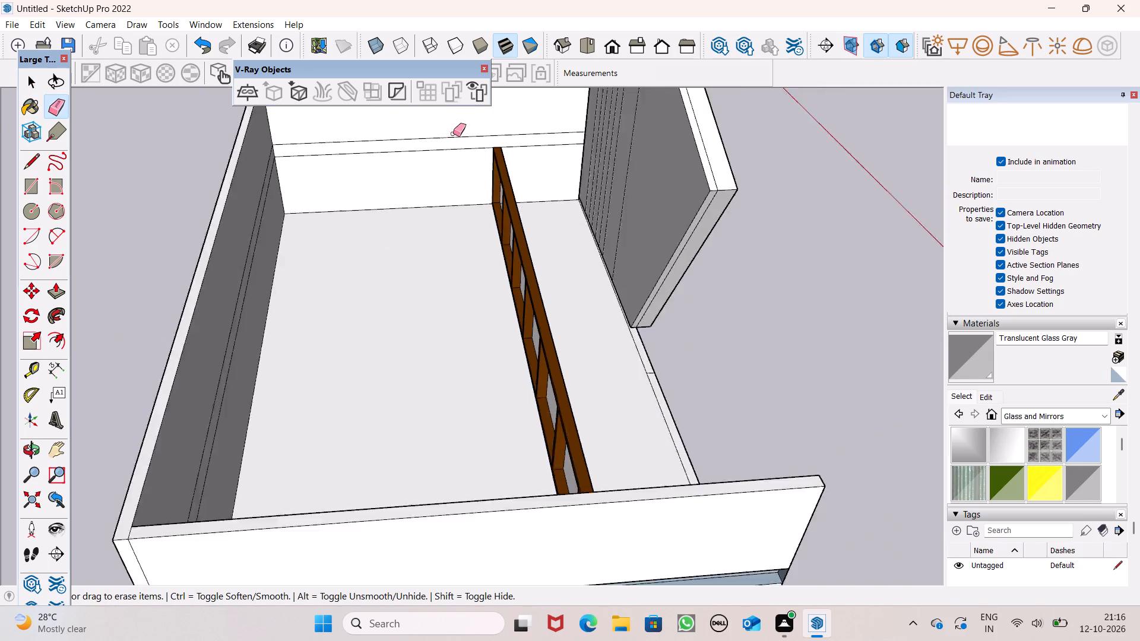
# Erase the matching short vertical lines on the opposite end wall, next to the glass wall.
pyautogui.scroll(-1, 453, 134)
pyautogui.moveTo(489, 280); pyautogui.dragTo(20, 376, button='middle')
pyautogui.scroll(5, 334, 351)
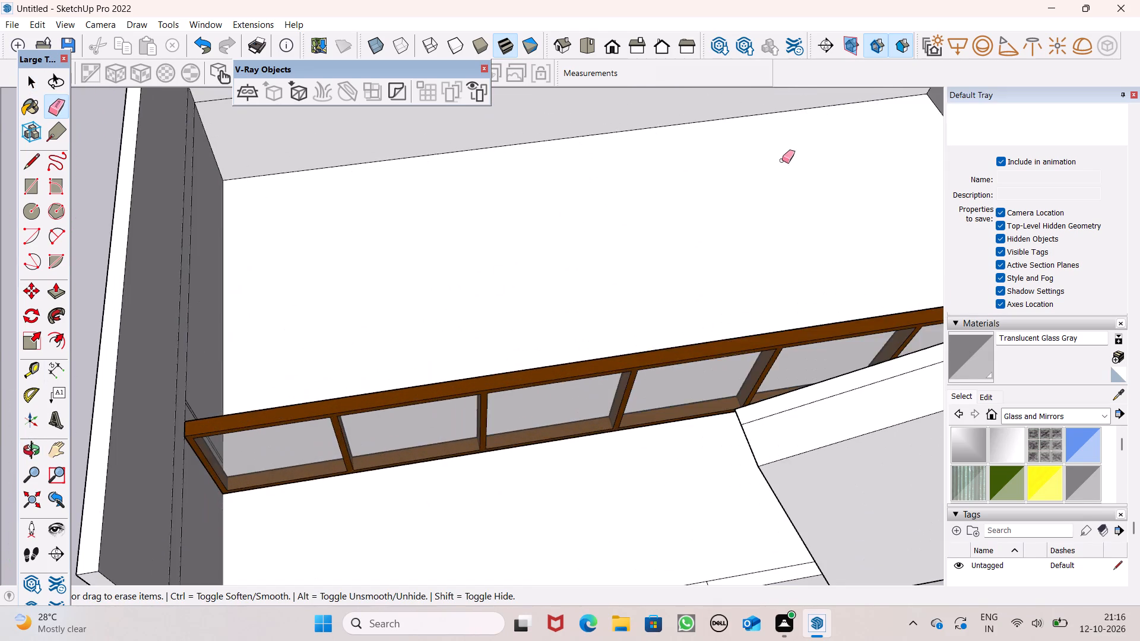
pyautogui.scroll(-6, 784, 166)
pyautogui.moveTo(784, 243); pyautogui.dragTo(203, 239, button='middle')
pyautogui.scroll(1, 203, 239)
pyautogui.scroll(4, 499, 315)
pyautogui.moveTo(496, 334); pyautogui.dragTo(490, 339)
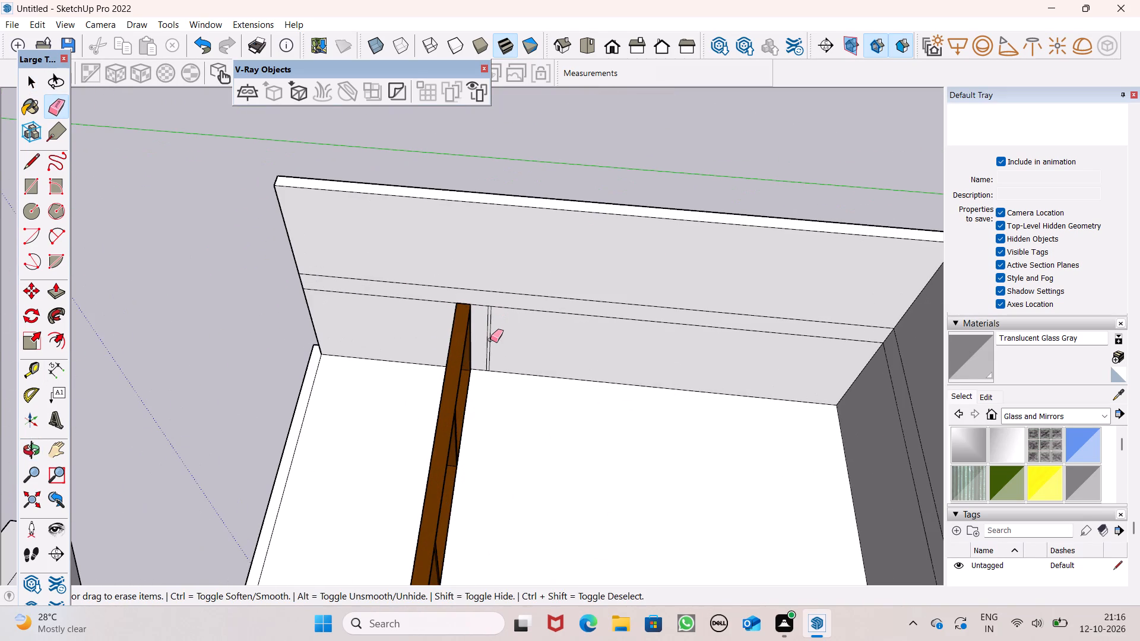
pyautogui.moveTo(490, 339); pyautogui.dragTo(490, 339)
pyautogui.click(489, 334)
pyautogui.press('space')
# Move the glass wall group about 2' along the floor edge toward the finned facade.
pyautogui.scroll(-9, 484, 177)
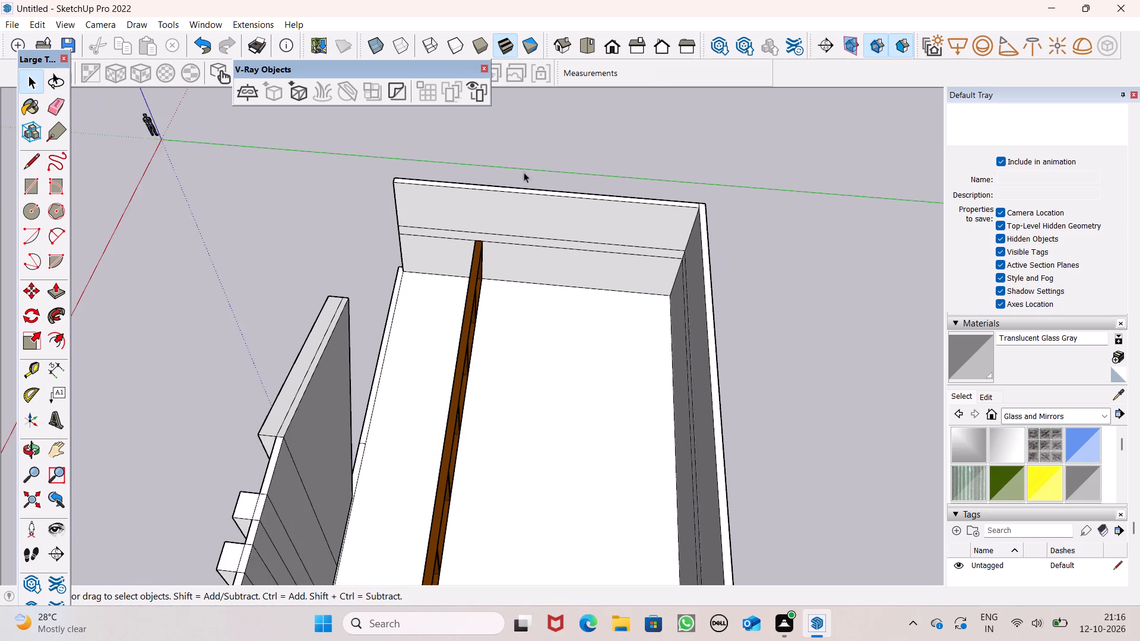
pyautogui.scroll(-6, 529, 153)
pyautogui.moveTo(572, 367); pyautogui.dragTo(568, 591, button='middle')
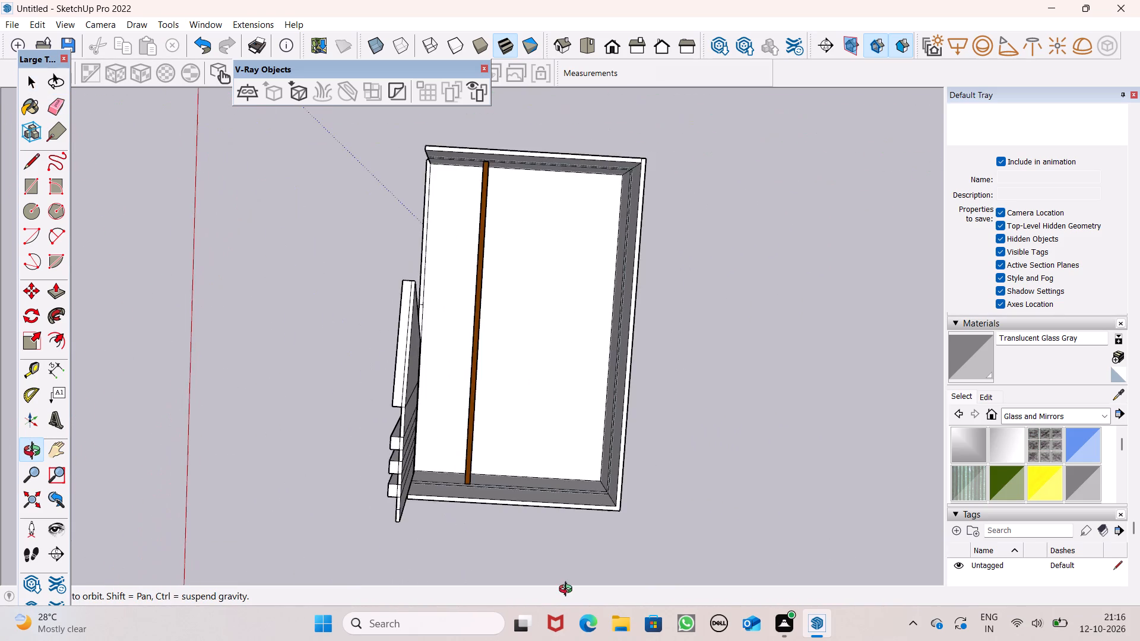
pyautogui.moveTo(568, 591); pyautogui.dragTo(526, 515, button='middle')
pyautogui.scroll(7, 455, 474)
pyautogui.scroll(1, 559, 496)
pyautogui.moveTo(558, 497); pyautogui.dragTo(234, 430, button='middle')
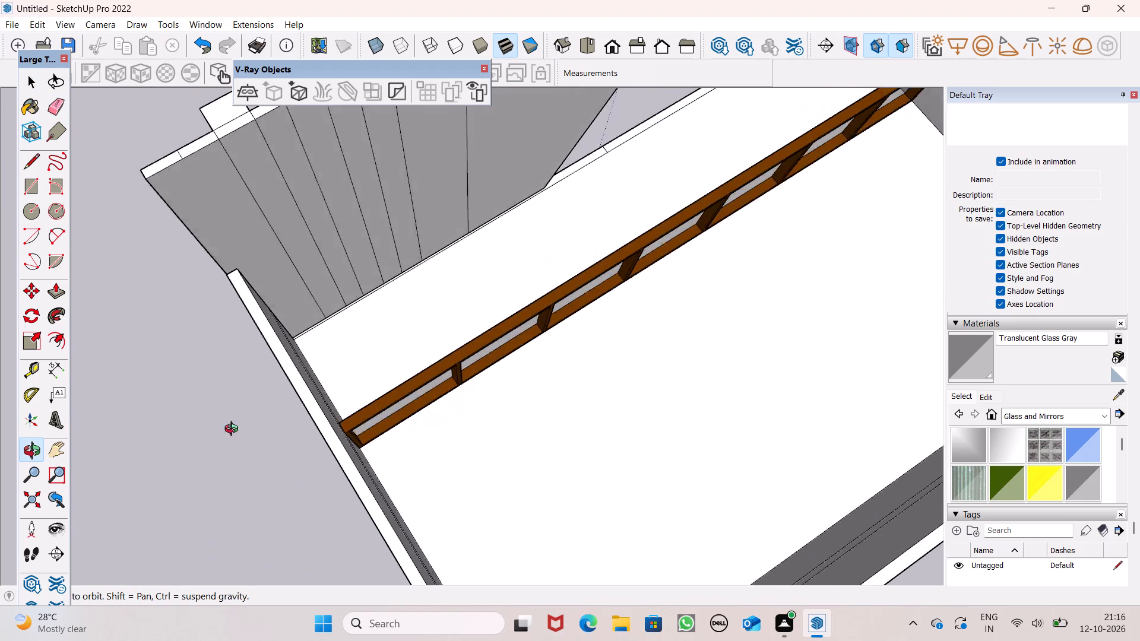
pyautogui.moveTo(234, 430); pyautogui.dragTo(219, 354, button='middle')
pyautogui.scroll(5, 347, 382)
pyautogui.click(360, 407)
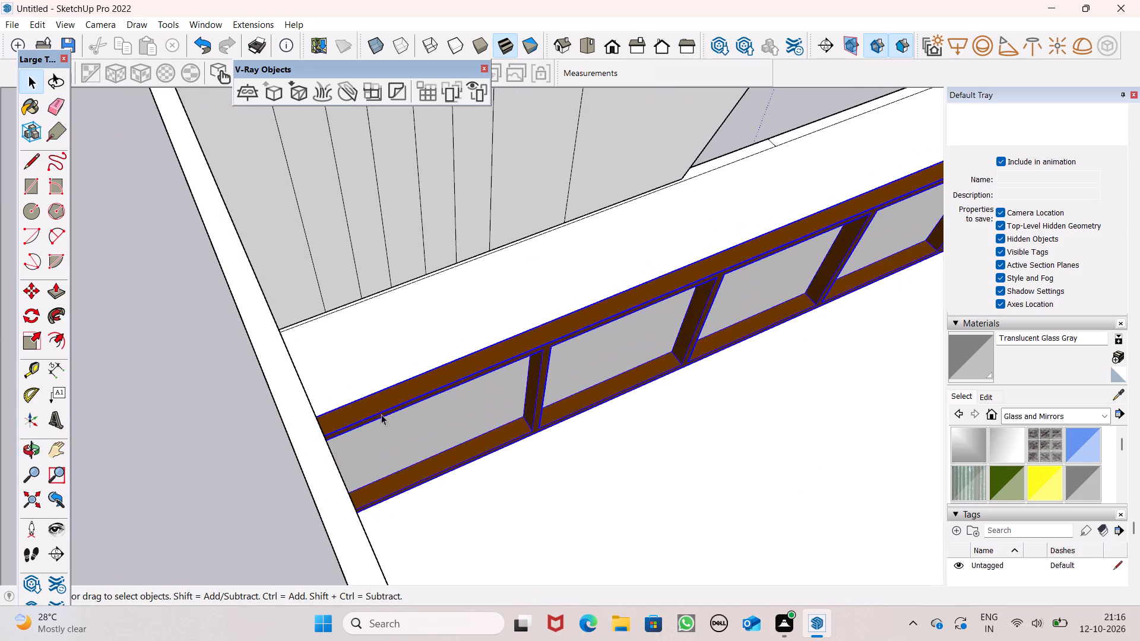
pyautogui.scroll(-3, 386, 405)
pyautogui.moveTo(437, 444); pyautogui.dragTo(325, 458, button='middle')
pyautogui.press('m')
pyautogui.press('Return')
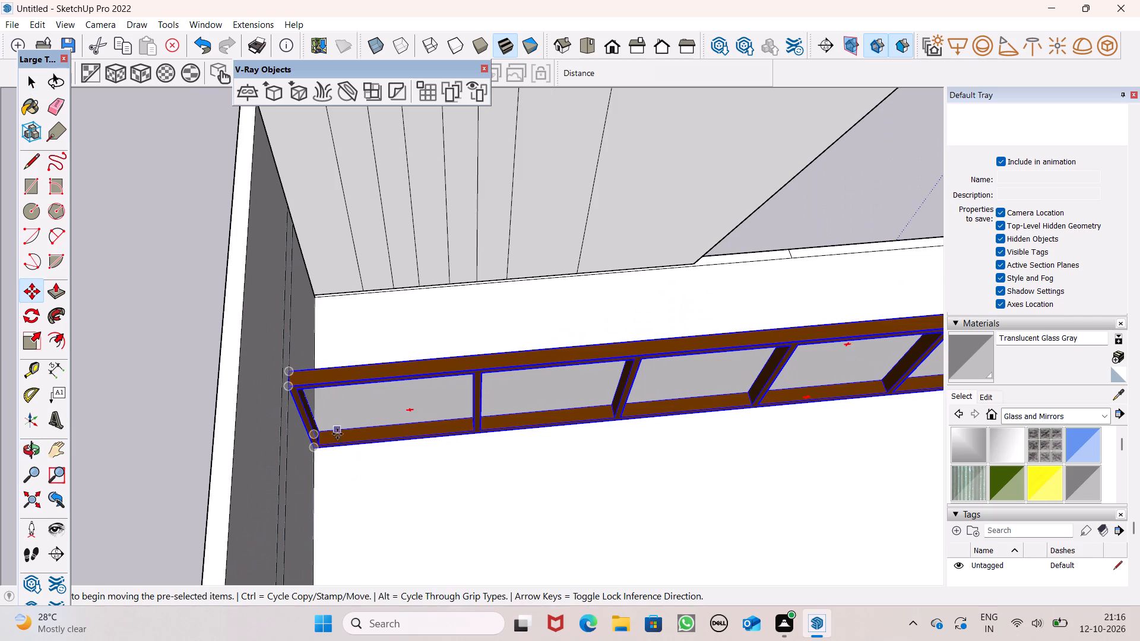
pyautogui.moveTo(318, 455); pyautogui.dragTo(308, 423)
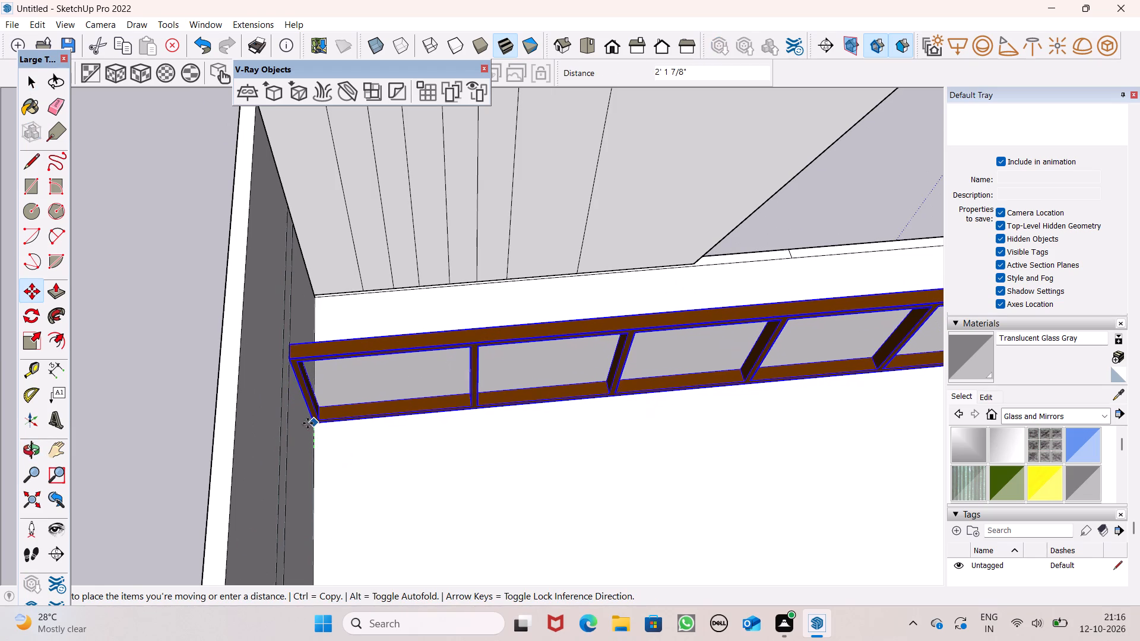
pyautogui.moveTo(308, 423); pyautogui.dragTo(313, 418)
# Move the glass wall group about 1' 9" further toward the finned facade along the floor edge.
pyautogui.moveTo(354, 488); pyautogui.dragTo(360, 374, button='middle')
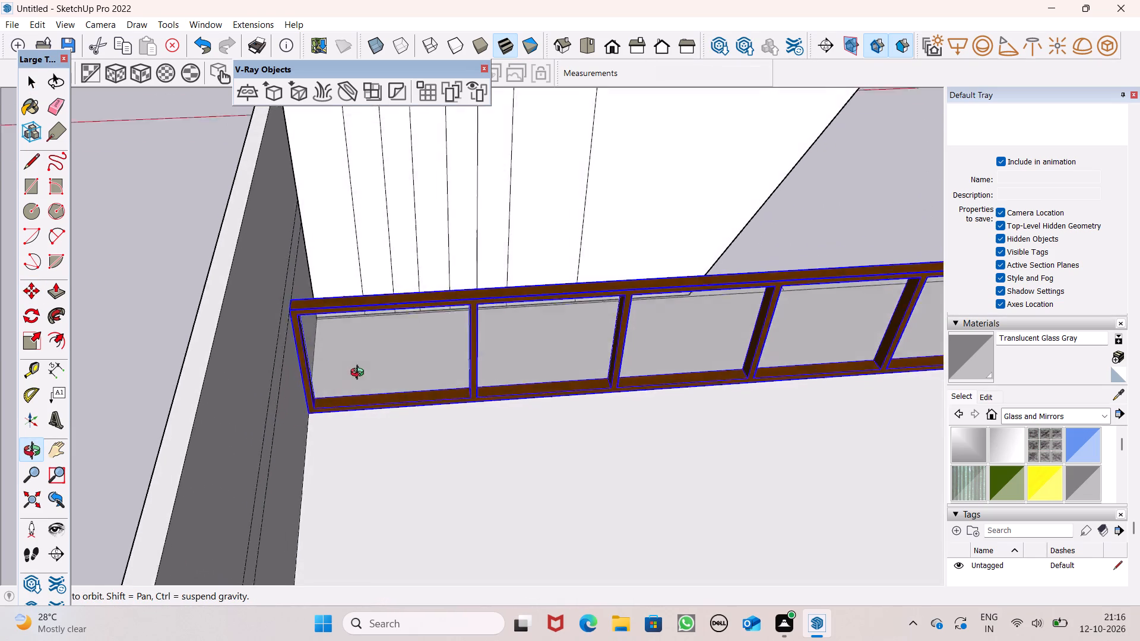
pyautogui.moveTo(360, 374); pyautogui.dragTo(370, 360, button='middle')
pyautogui.scroll(1, 377, 351)
pyautogui.scroll(7, 302, 449)
pyautogui.scroll(3, 314, 358)
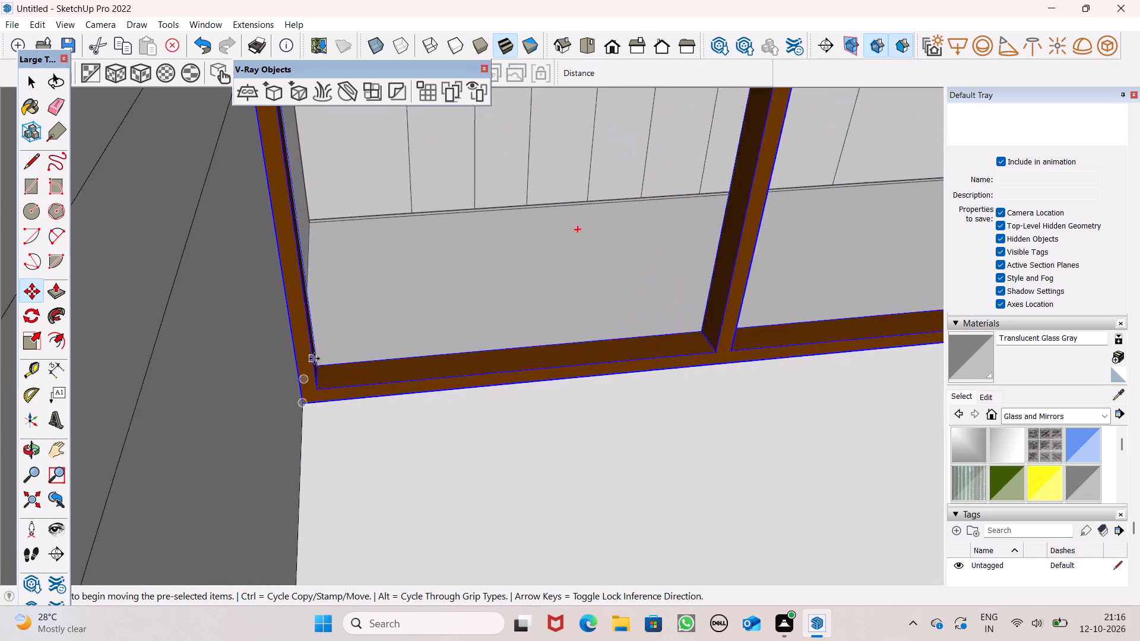
pyautogui.scroll(2, 314, 358)
pyautogui.moveTo(297, 420); pyautogui.dragTo(305, 391)
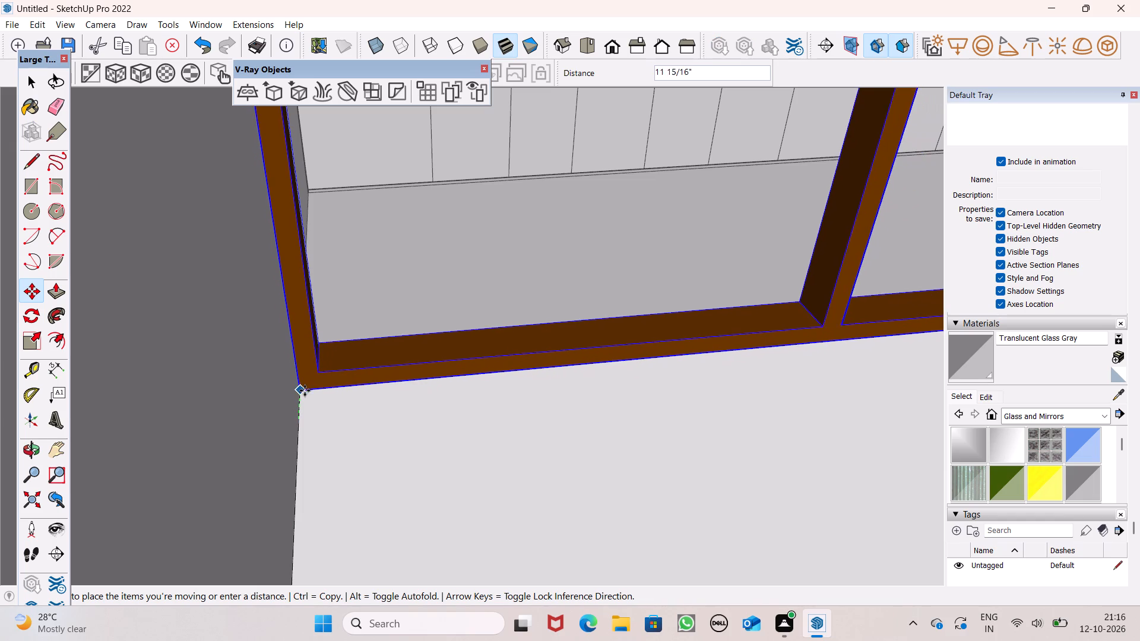
pyautogui.moveTo(305, 391); pyautogui.dragTo(306, 370)
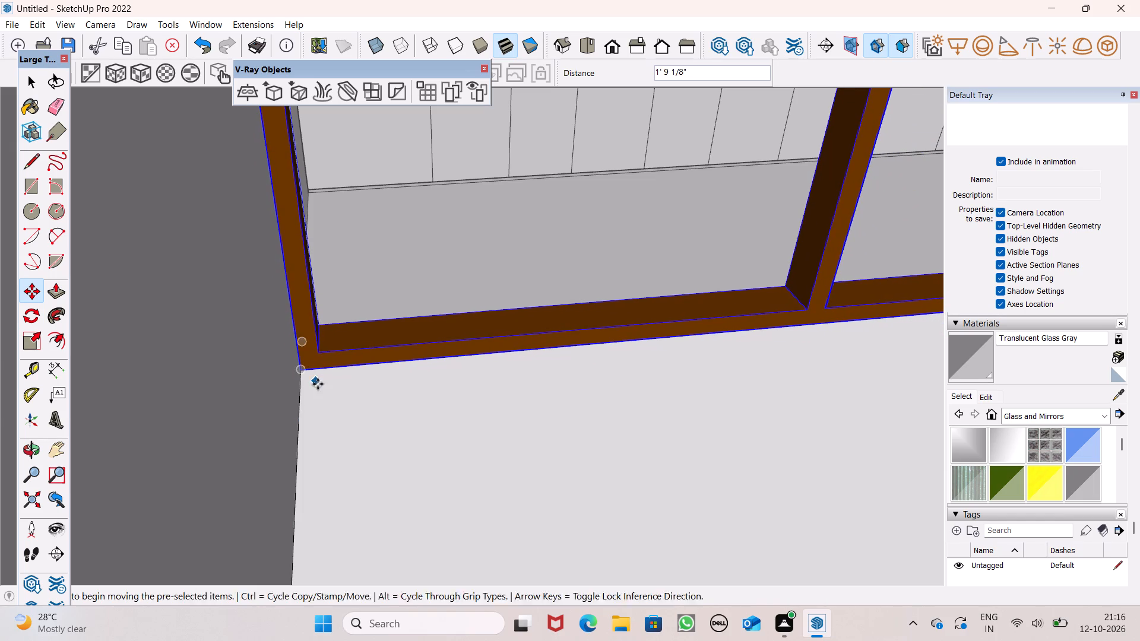
pyautogui.press('space')
pyautogui.press('space')
# Examine the glass wall's placement inside the building from behind and from the open front.
pyautogui.scroll(-6, 334, 413)
pyautogui.scroll(1, 335, 427)
pyautogui.scroll(-1, 337, 429)
pyautogui.scroll(-4, 435, 395)
pyautogui.scroll(-7, 497, 431)
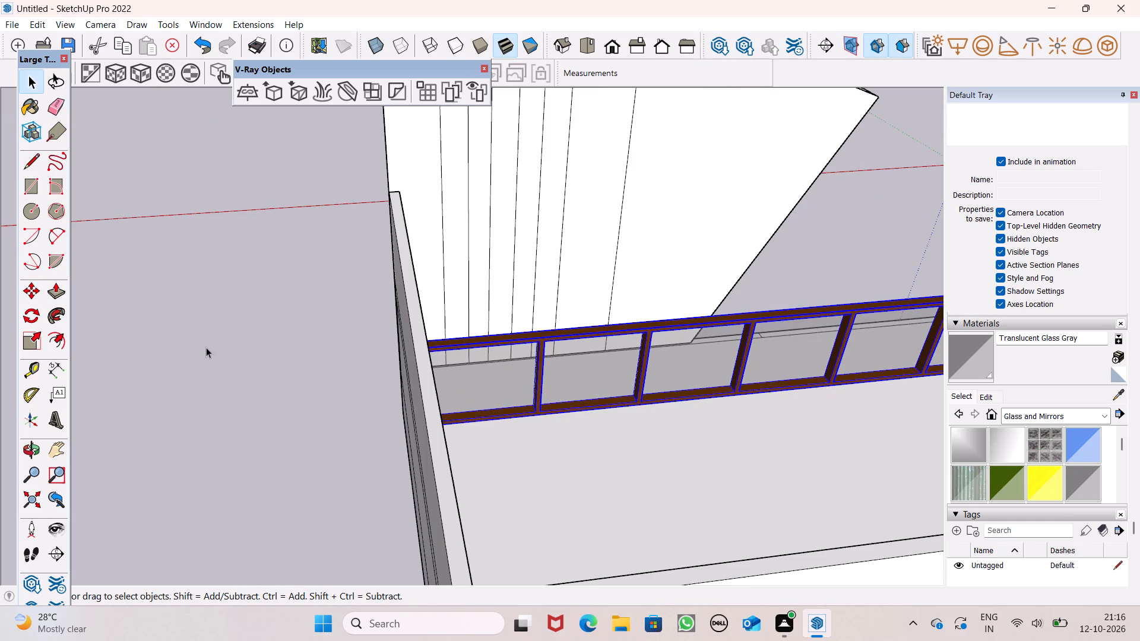
pyautogui.click(206, 347)
pyautogui.scroll(-5, 320, 369)
pyautogui.moveTo(342, 445); pyautogui.dragTo(848, 466, button='middle')
pyautogui.scroll(1, 465, 424)
pyautogui.moveTo(465, 424); pyautogui.dragTo(896, 365, button='middle')
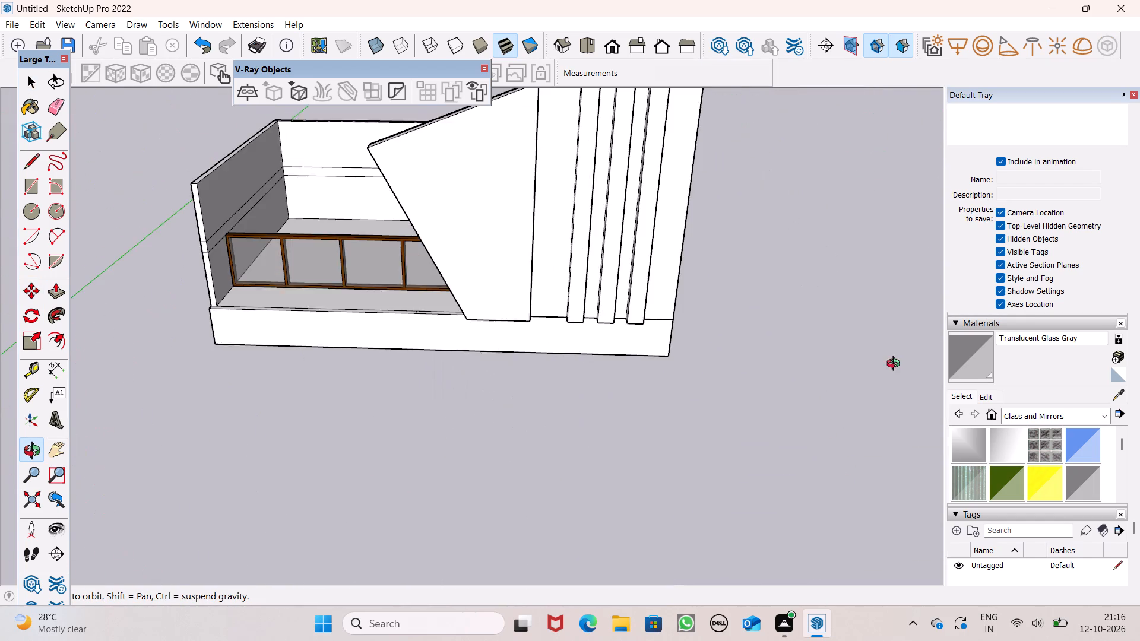
pyautogui.moveTo(896, 365); pyautogui.dragTo(897, 364, button='middle')
pyautogui.moveTo(447, 340); pyautogui.dragTo(541, 364, button='middle')
pyautogui.click(445, 407)
pyautogui.scroll(1, 461, 399)
pyautogui.moveTo(461, 399); pyautogui.dragTo(438, 315, button='middle')
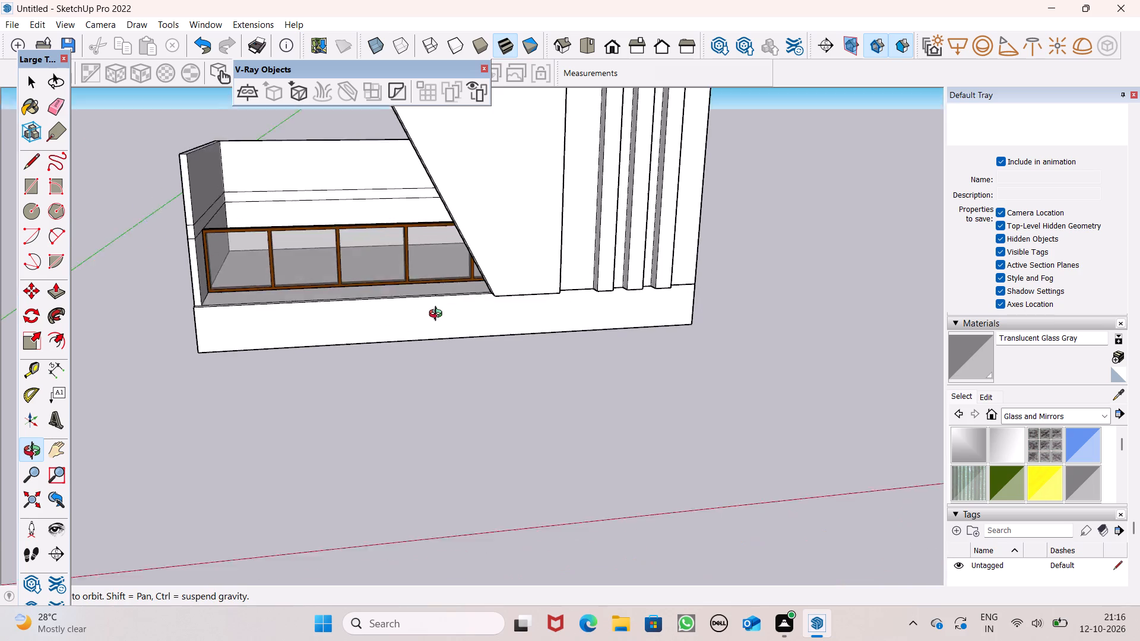
pyautogui.moveTo(438, 315); pyautogui.dragTo(433, 307, button='middle')
pyautogui.scroll(1, 433, 307)
# Scale the glass wall group slightly shorter along its length from its end beside the end wall.
pyautogui.press('space')
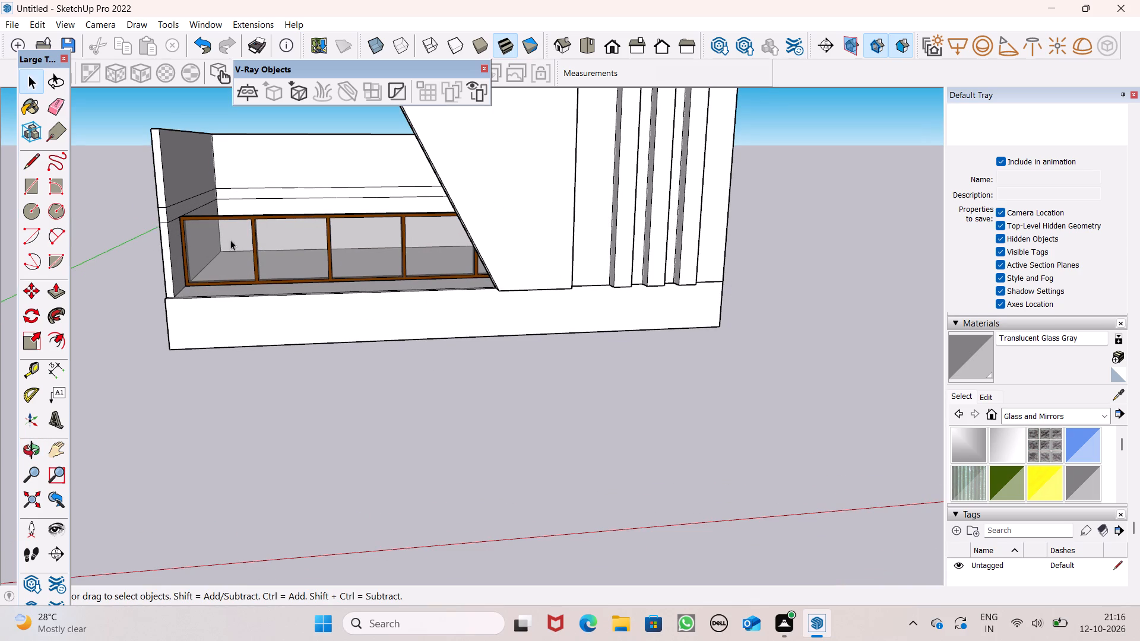
pyautogui.moveTo(240, 246); pyautogui.dragTo(238, 265, button='middle')
pyautogui.scroll(3, 204, 246)
pyautogui.click(202, 241)
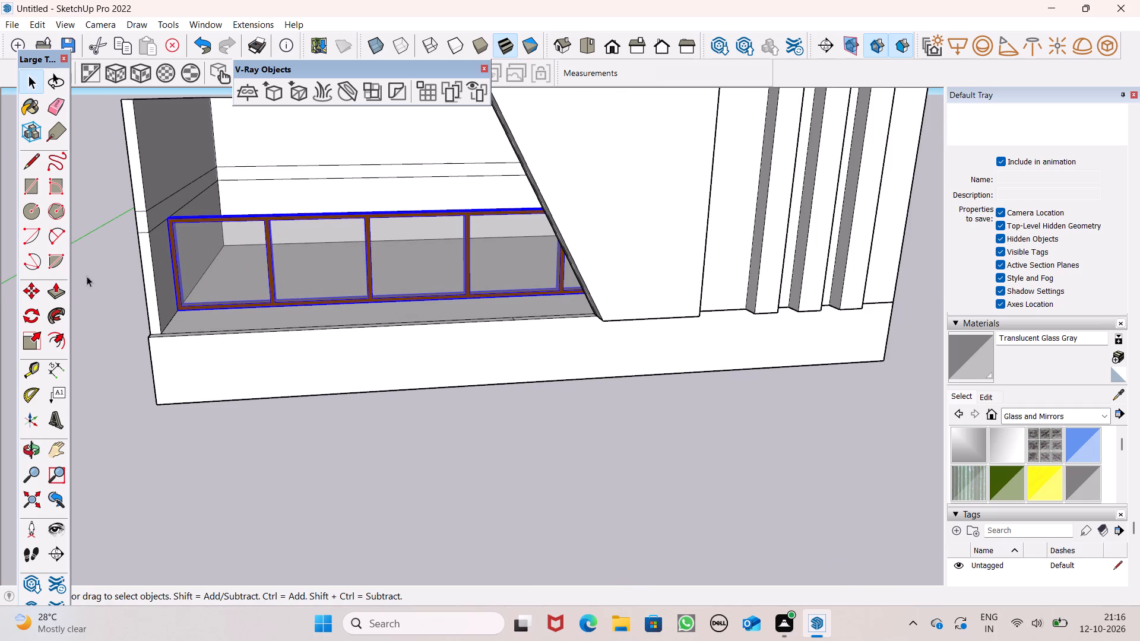
pyautogui.moveTo(31, 347); pyautogui.dragTo(31, 340)
pyautogui.scroll(4, 219, 241)
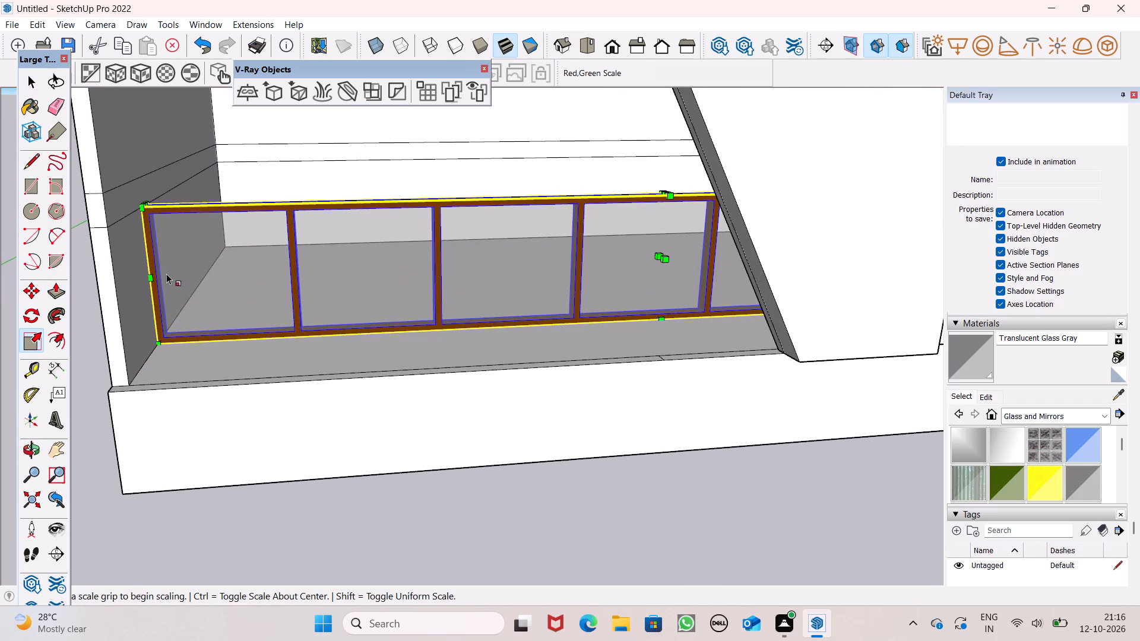
pyautogui.moveTo(154, 209); pyautogui.dragTo(154, 208)
pyautogui.moveTo(154, 208); pyautogui.dragTo(166, 225)
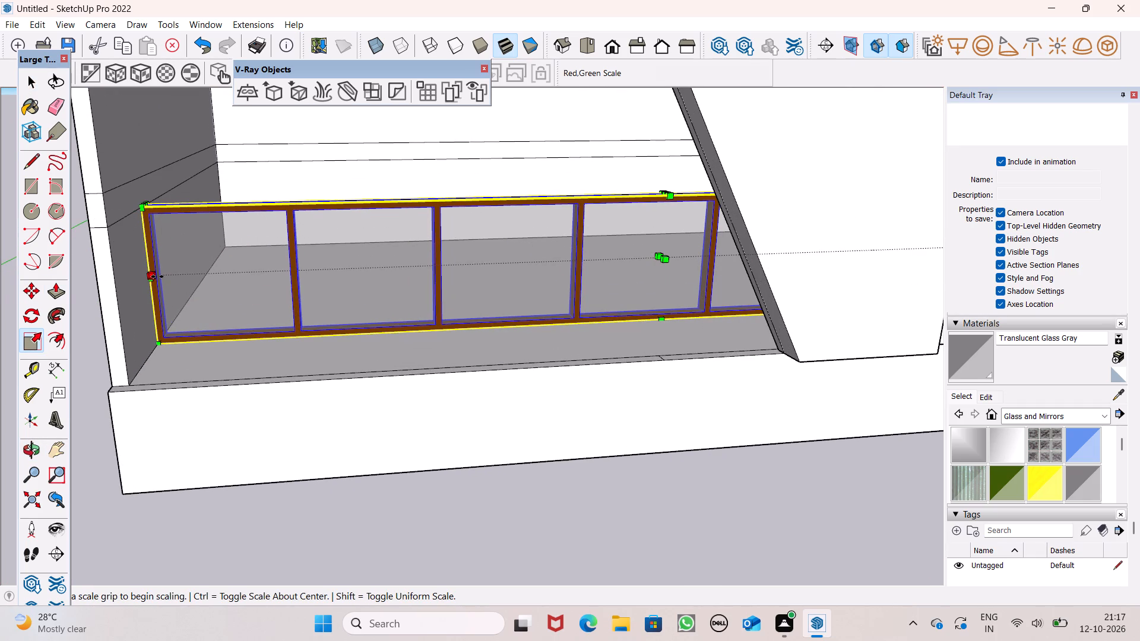
pyautogui.moveTo(157, 276); pyautogui.dragTo(176, 280)
# Scale the glass wall group along the red axis to about 0.97, pulling its end away from the end wall.
pyautogui.scroll(-6, 170, 266)
pyautogui.moveTo(258, 316); pyautogui.dragTo(767, 418, button='middle')
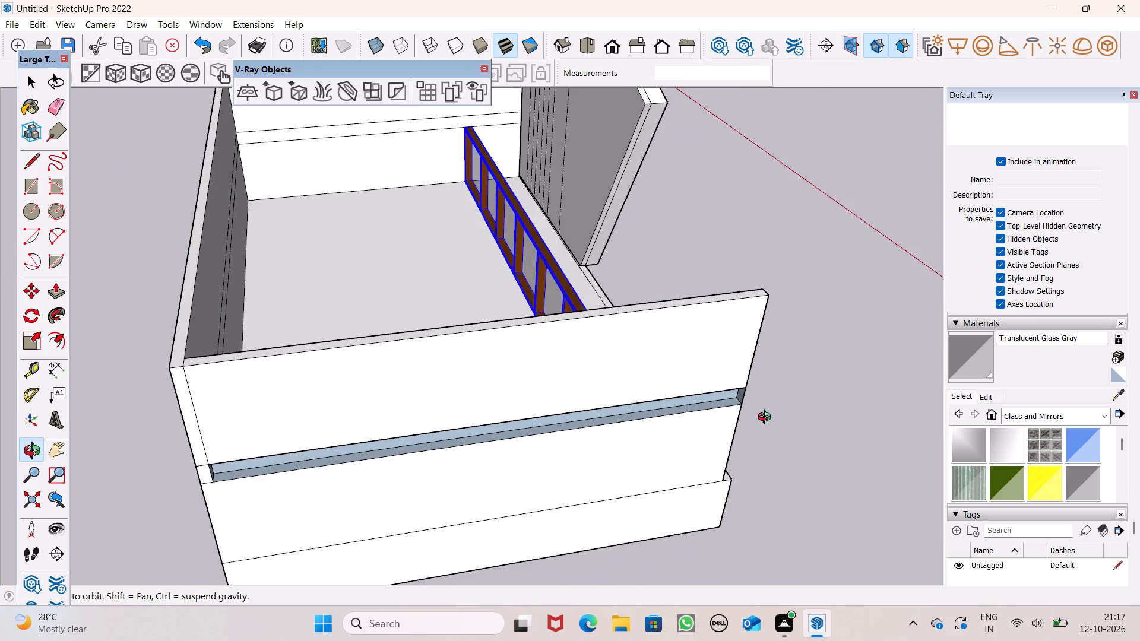
pyautogui.moveTo(767, 418); pyautogui.dragTo(304, 545, button='middle')
pyautogui.scroll(4, 164, 435)
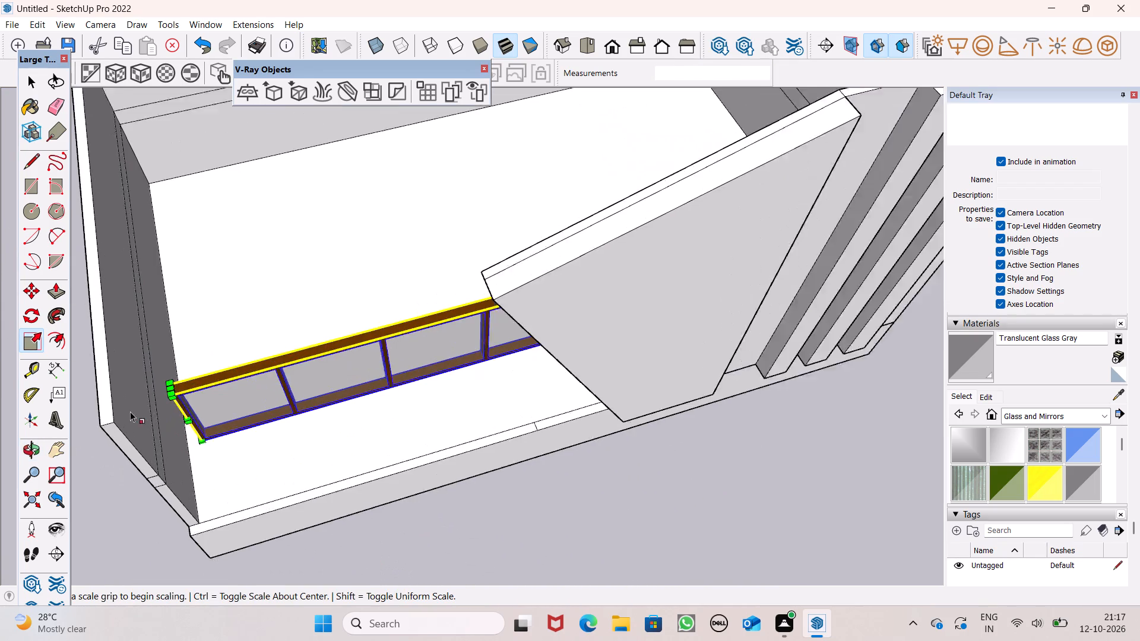
pyautogui.scroll(3, 130, 411)
pyautogui.moveTo(188, 439); pyautogui.dragTo(213, 369, button='middle')
pyautogui.scroll(8, 207, 429)
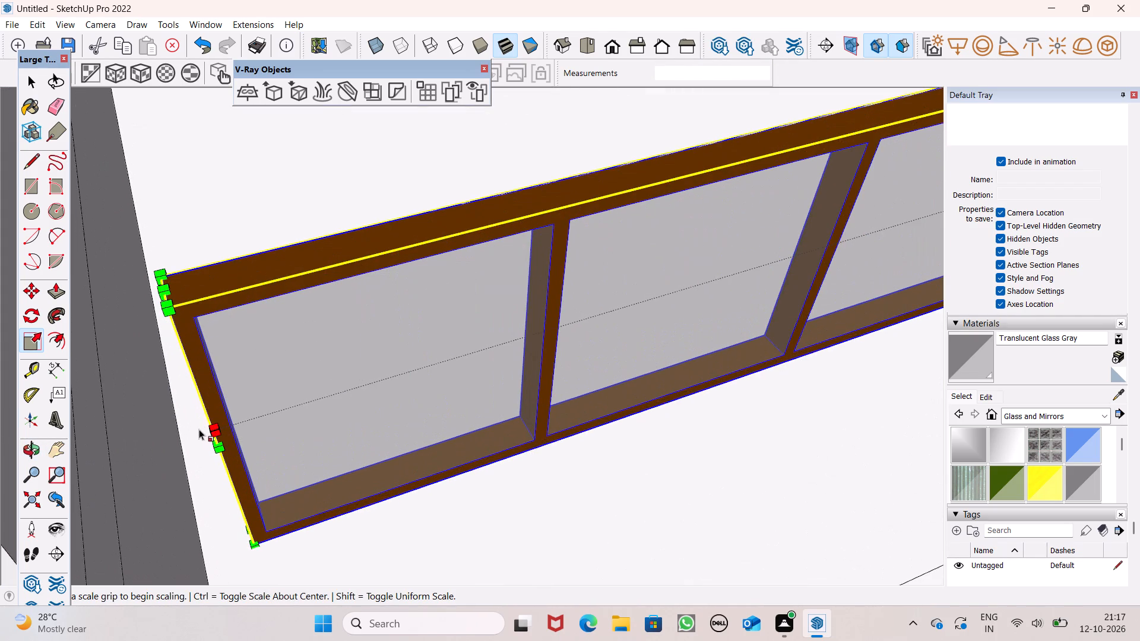
pyautogui.scroll(6, 204, 426)
pyautogui.moveTo(231, 443); pyautogui.dragTo(273, 435, button='middle')
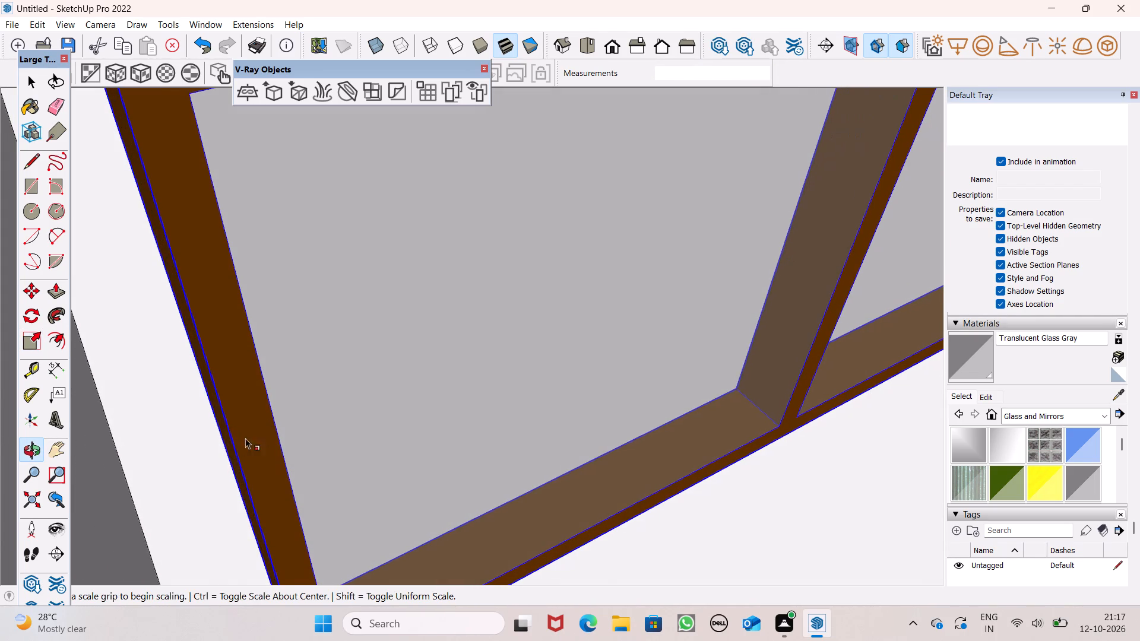
pyautogui.moveTo(235, 458); pyautogui.dragTo(427, 416)
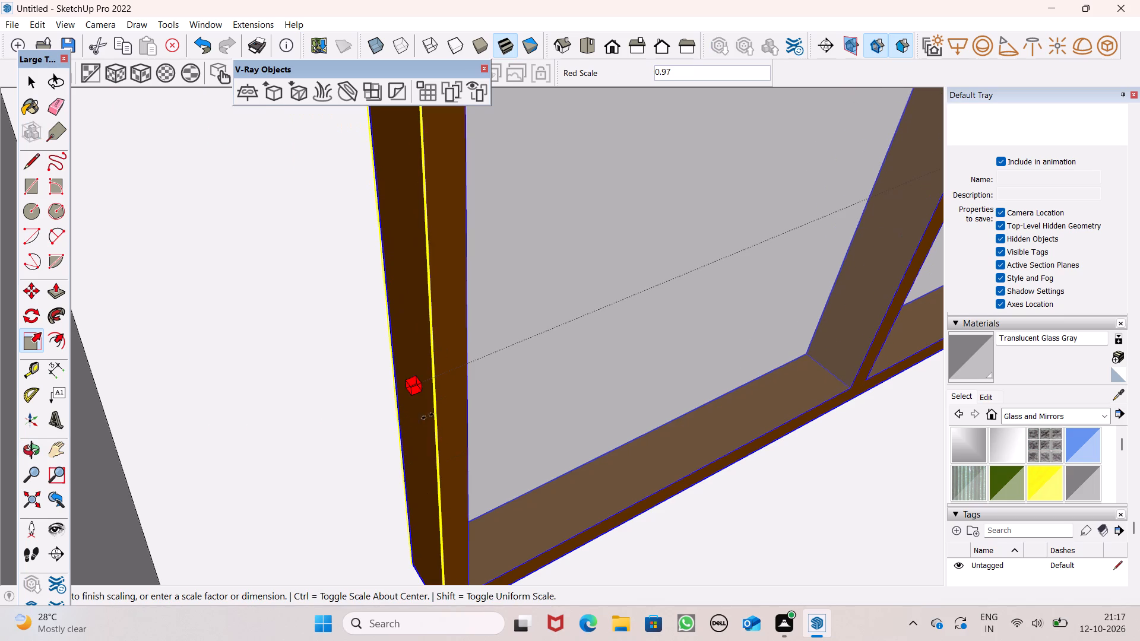
pyautogui.moveTo(427, 416); pyautogui.dragTo(430, 414)
# Examine the gap between the scaled glass wall and the end walls from above and from the open front.
pyautogui.scroll(-12, 341, 323)
pyautogui.moveTo(473, 372); pyautogui.dragTo(312, 439, button='middle')
pyautogui.scroll(1, 318, 449)
pyautogui.press('space')
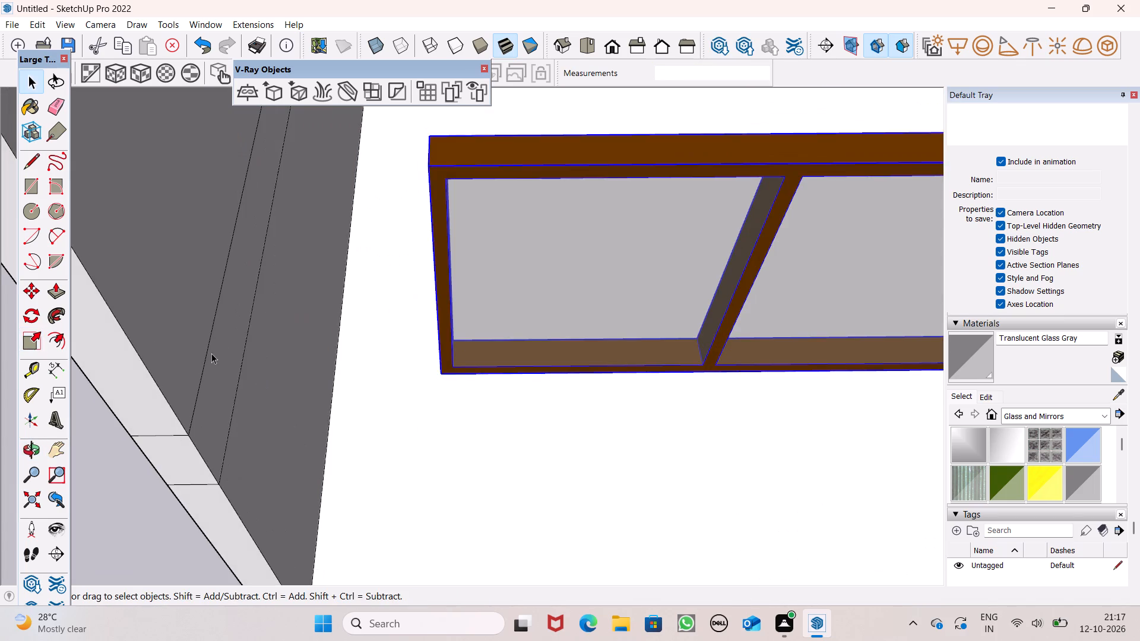
pyautogui.scroll(-13, 343, 272)
pyautogui.moveTo(500, 362); pyautogui.dragTo(460, 560, button='middle')
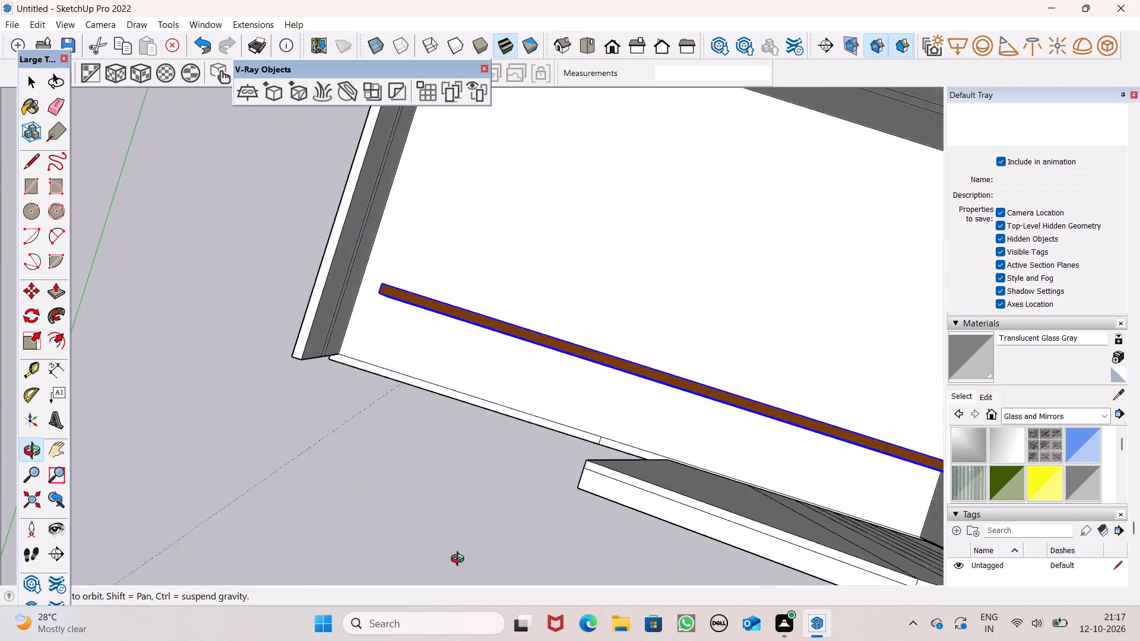
pyautogui.moveTo(460, 560); pyautogui.dragTo(515, 531, button='middle')
pyautogui.scroll(-4, 410, 310)
pyautogui.scroll(4, 774, 436)
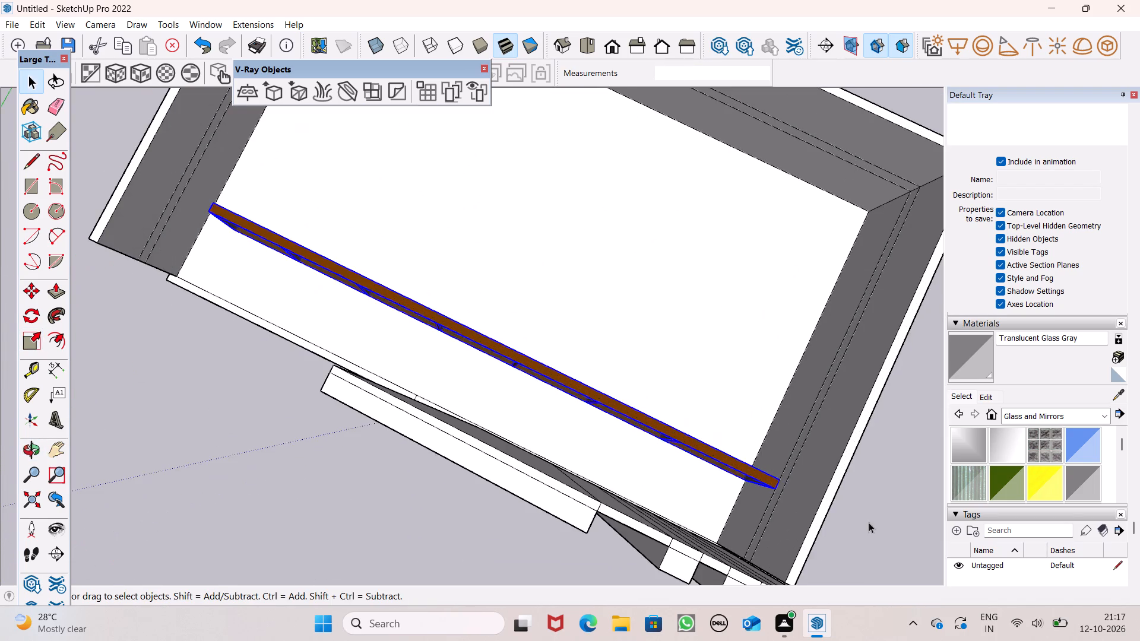
pyautogui.moveTo(867, 522); pyautogui.dragTo(552, 519, button='middle')
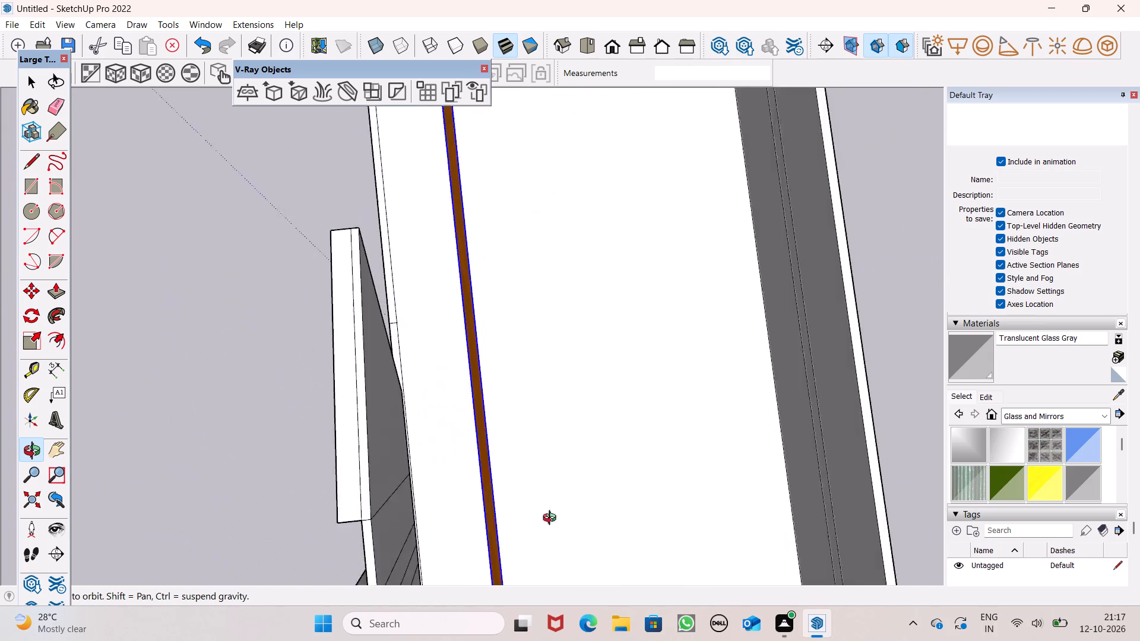
pyautogui.moveTo(552, 519); pyautogui.dragTo(1022, 358, button='middle')
pyautogui.scroll(1, 1022, 358)
pyautogui.press('space')
pyautogui.scroll(-3, 404, 261)
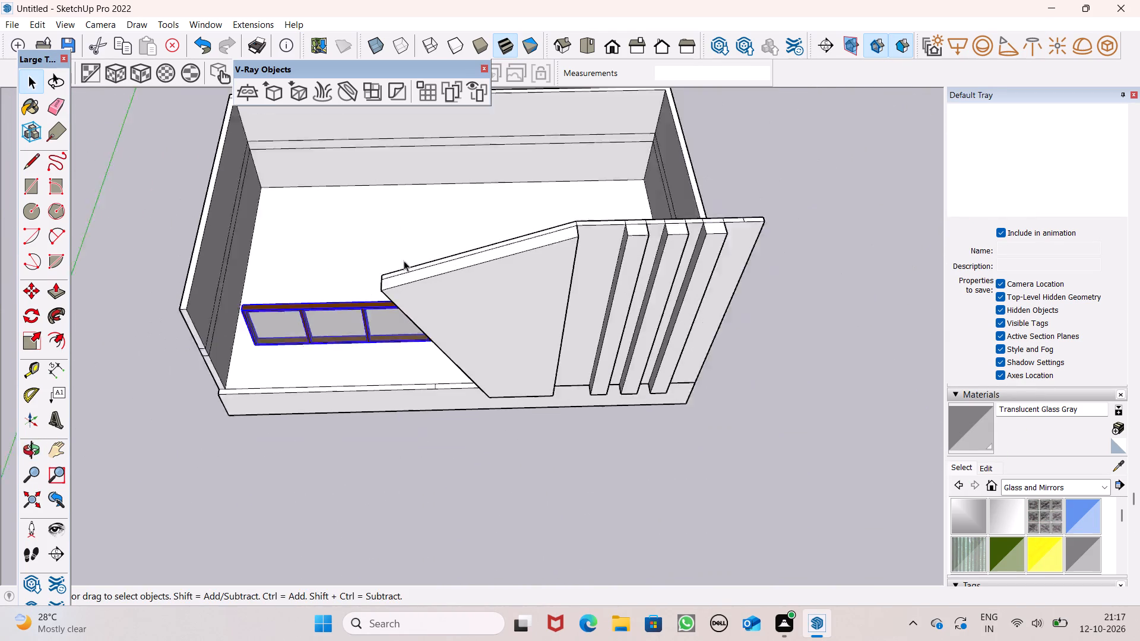
pyautogui.scroll(-3, 404, 261)
pyautogui.moveTo(381, 304); pyautogui.dragTo(393, 72, button='middle')
pyautogui.scroll(1, 410, 112)
pyautogui.scroll(5, 322, 234)
pyautogui.scroll(-1, 294, 221)
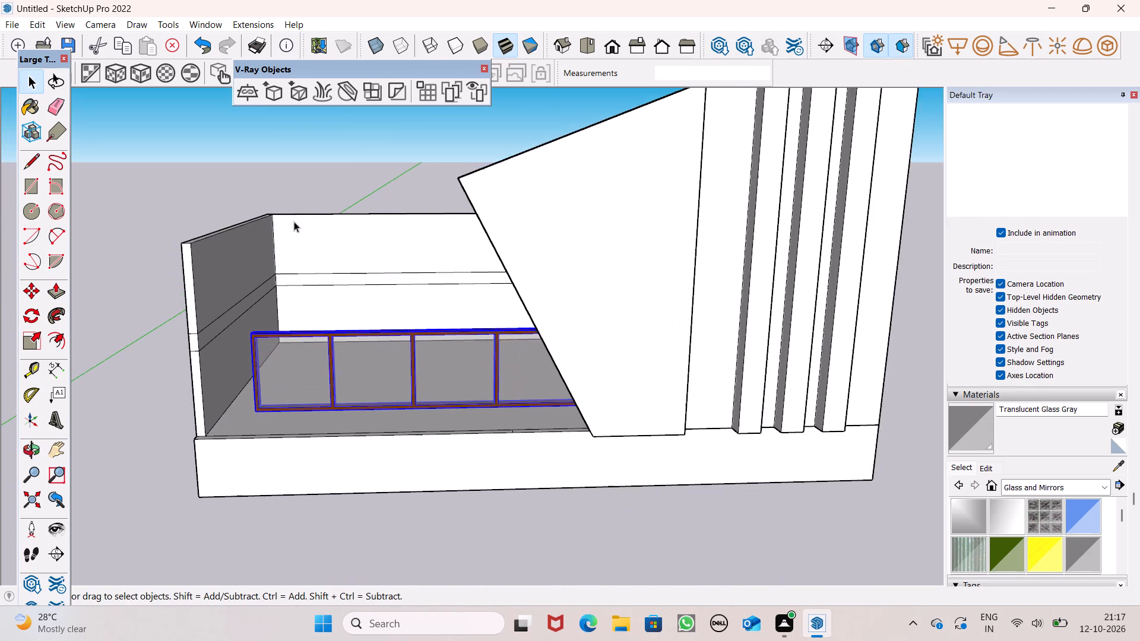
pyautogui.scroll(-1, 294, 221)
pyautogui.scroll(3, 243, 298)
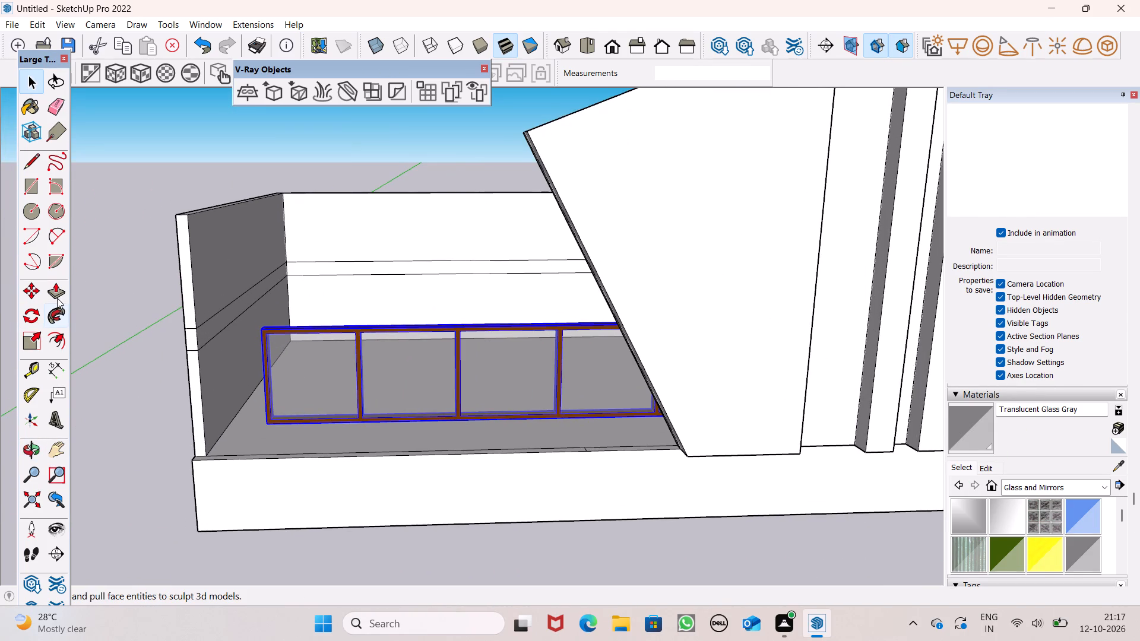
# Push/Pull the lower inner face of the end wall beside the shortened glass wall inward about 1' 7 5/16".
pyautogui.click(57, 298)
pyautogui.scroll(3, 503, 357)
pyautogui.scroll(-6, 516, 343)
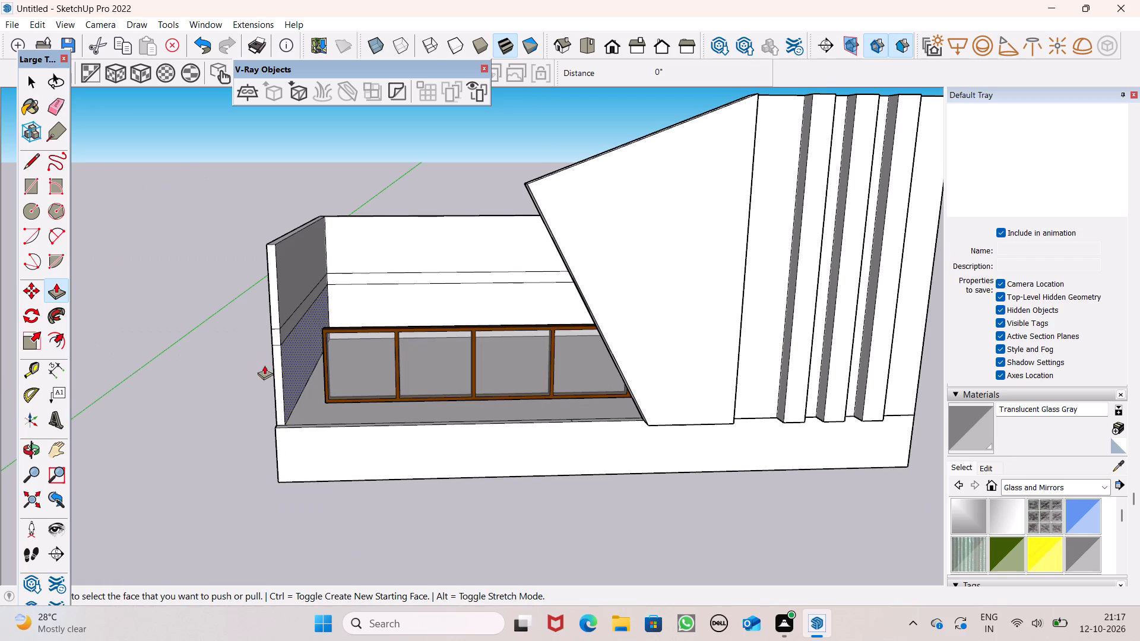
pyautogui.moveTo(294, 367); pyautogui.dragTo(315, 375)
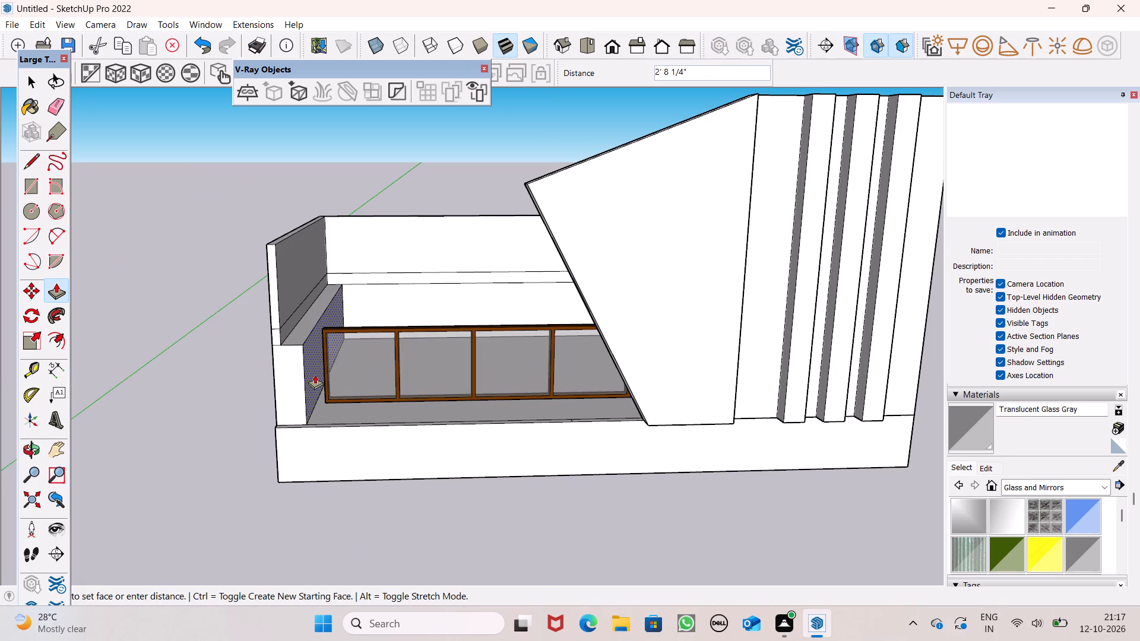
pyautogui.moveTo(315, 375); pyautogui.dragTo(306, 374)
pyautogui.scroll(2, 281, 297)
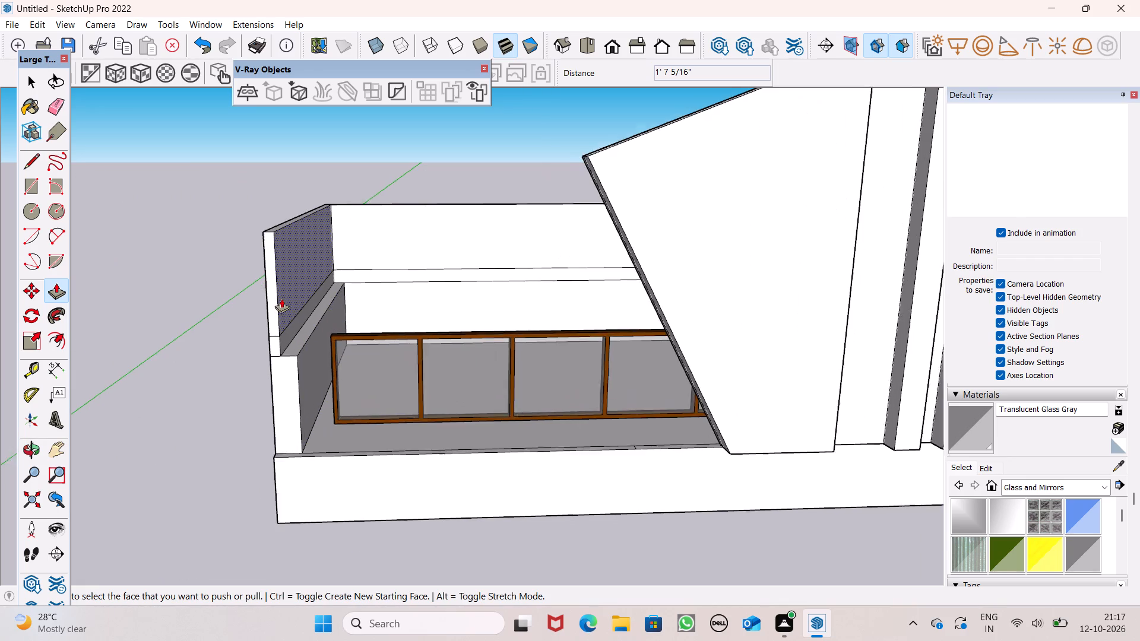
# Pull the narrow middle band of the same end wall inward 1' 7 5/16", flush with the lower face.
pyautogui.scroll(2, 281, 299)
pyautogui.moveTo(284, 346); pyautogui.dragTo(299, 373)
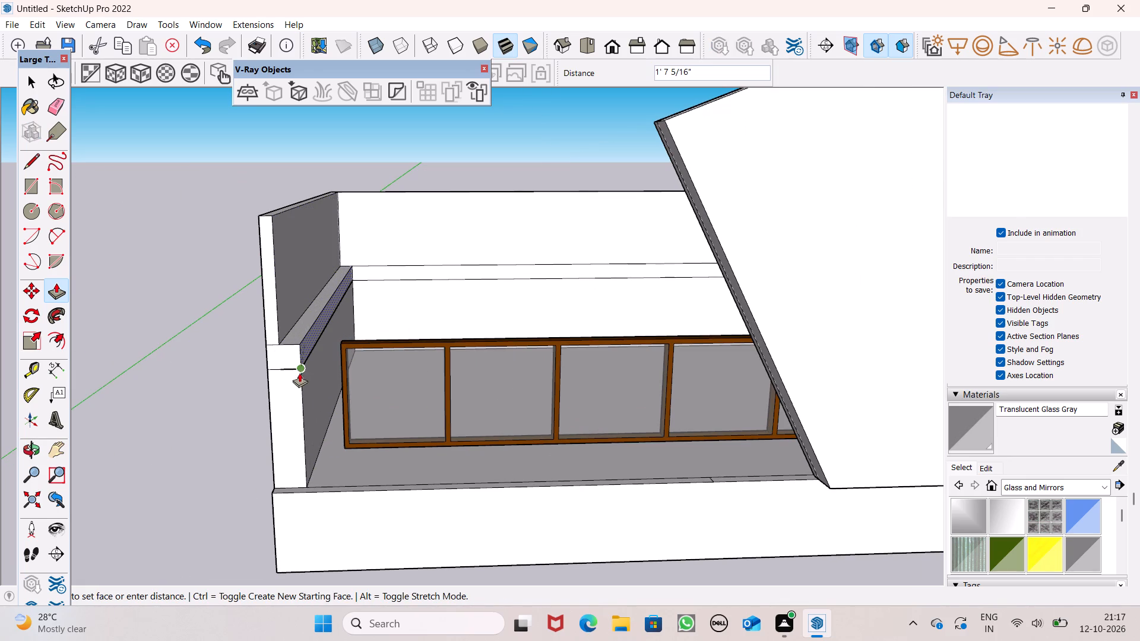
pyautogui.moveTo(299, 373); pyautogui.dragTo(298, 372)
# Pull the upper inner face of the same end wall inward until it is flush with the faces below.
pyautogui.moveTo(280, 302); pyautogui.dragTo(286, 352)
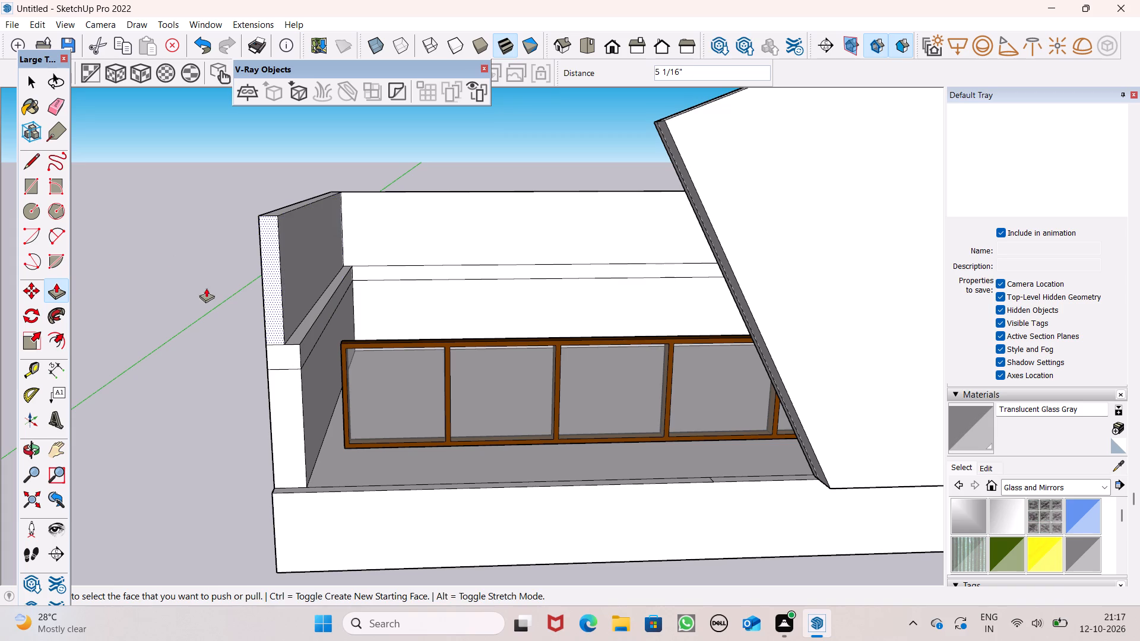
pyautogui.moveTo(286, 316); pyautogui.dragTo(296, 353)
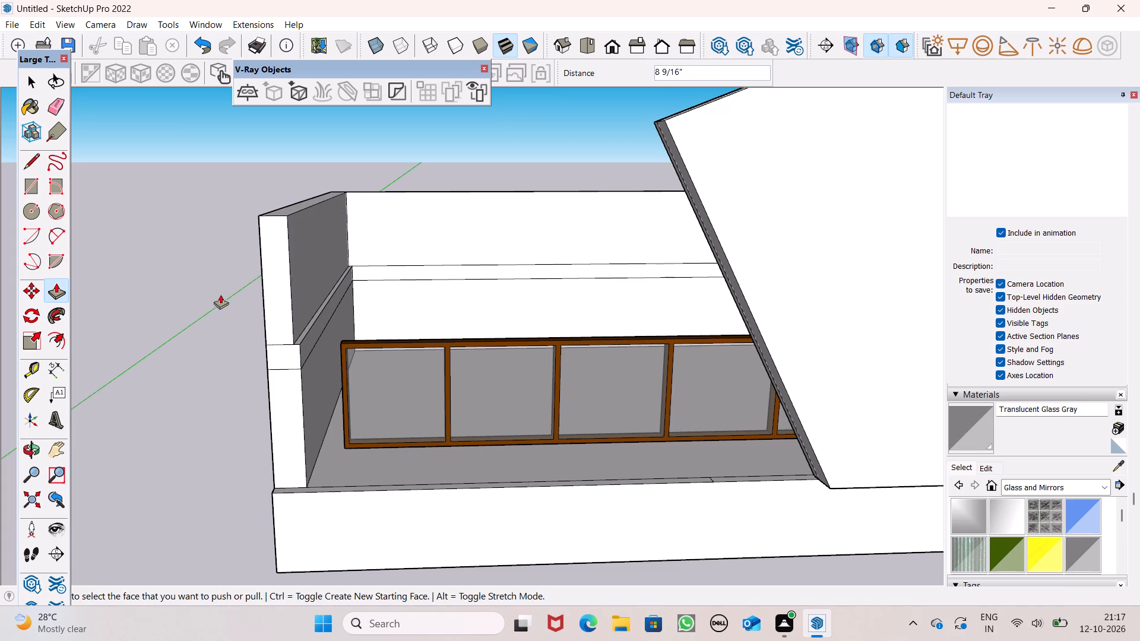
pyautogui.scroll(5, 302, 344)
pyautogui.moveTo(292, 322); pyautogui.dragTo(287, 367)
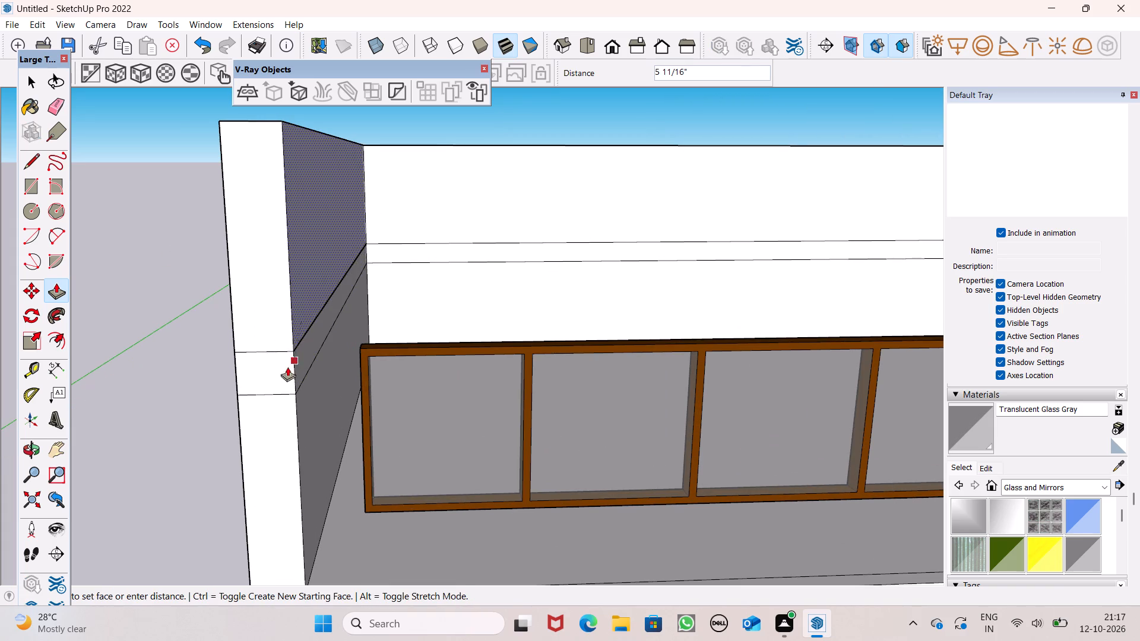
pyautogui.moveTo(287, 367); pyautogui.dragTo(285, 369)
pyautogui.press('space')
pyautogui.click(54, 285)
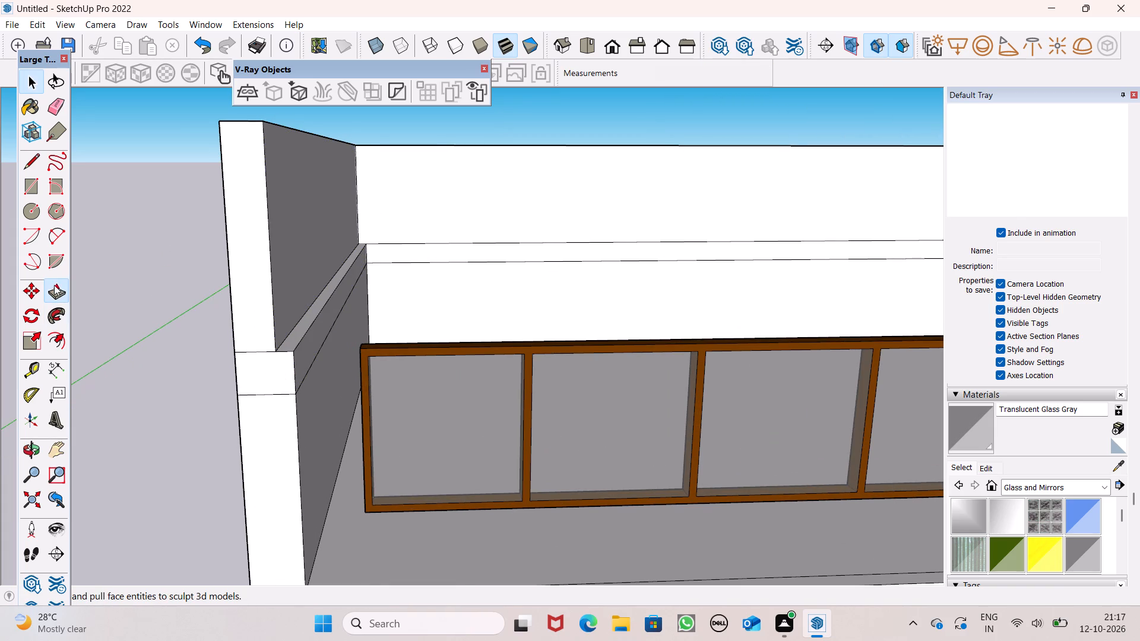
pyautogui.moveTo(284, 311); pyautogui.dragTo(289, 376)
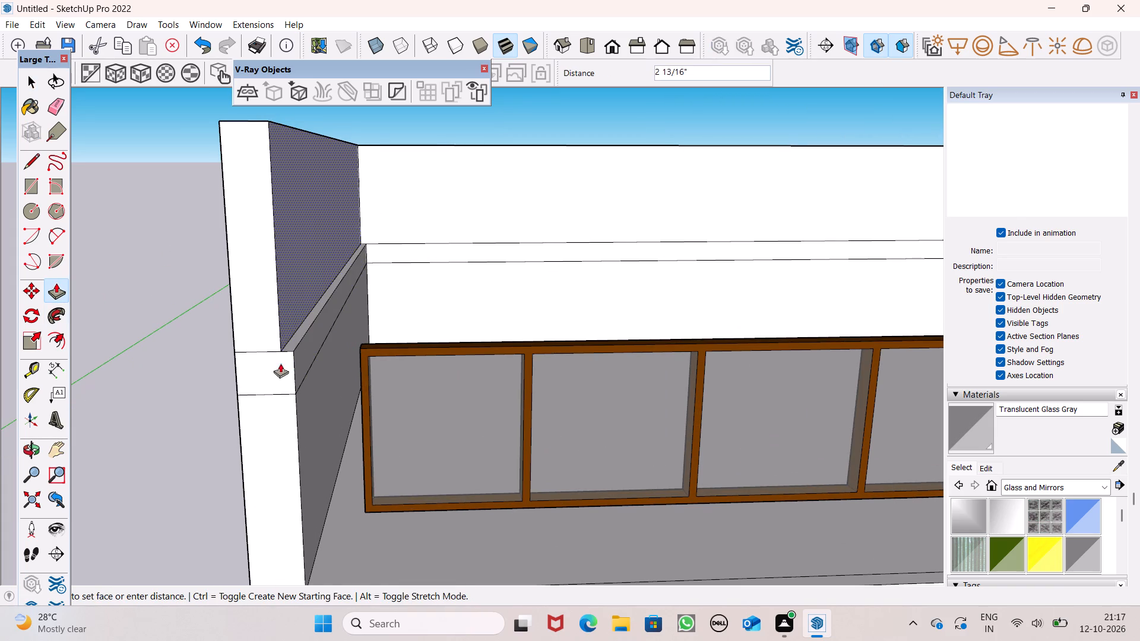
pyautogui.moveTo(294, 322); pyautogui.dragTo(309, 358)
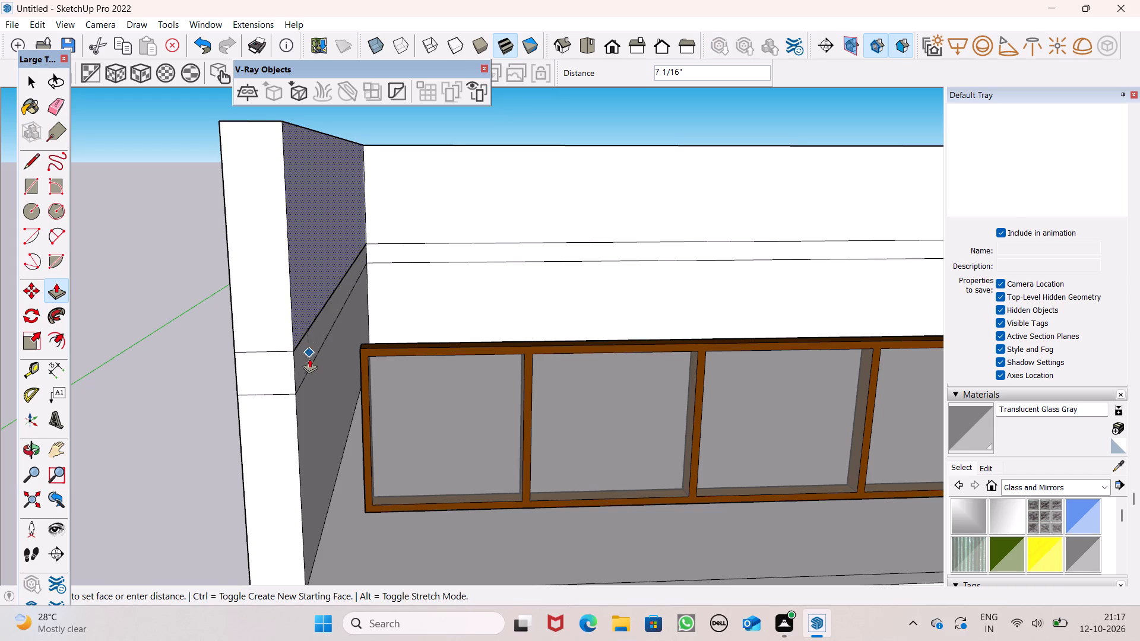
pyautogui.moveTo(309, 358); pyautogui.dragTo(306, 368)
pyautogui.press('space')
# Pull the narrow horizontal band on the thickened end wall's inner face out as a slab over part of the glass wall.
pyautogui.scroll(-6, 194, 284)
pyautogui.moveTo(303, 344); pyautogui.dragTo(322, 242, button='middle')
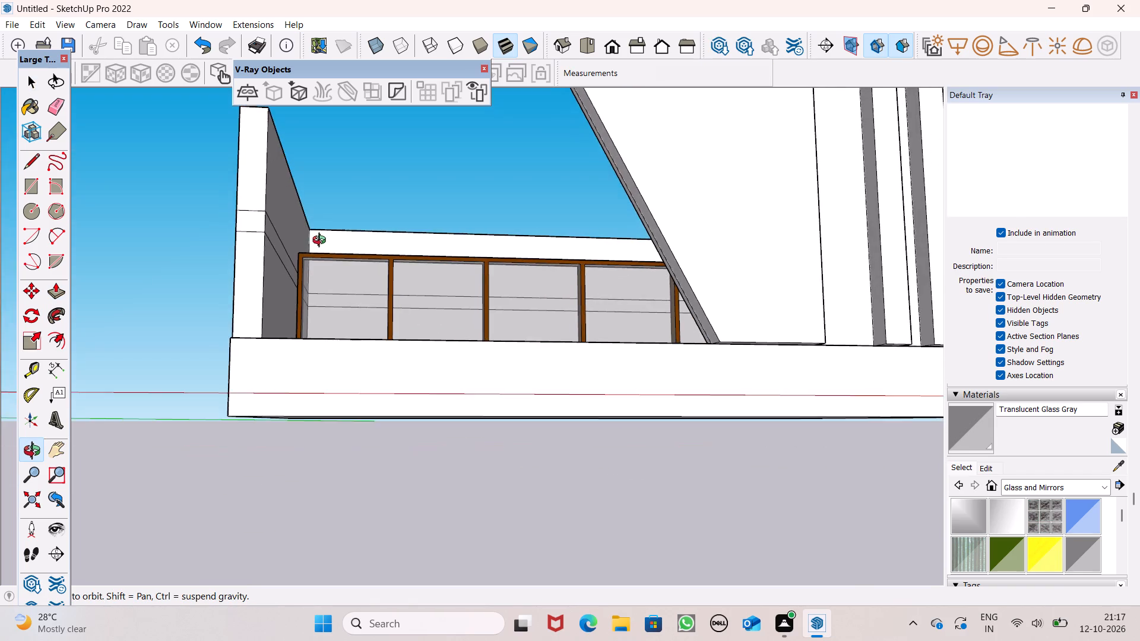
pyautogui.moveTo(322, 242); pyautogui.dragTo(332, 302, button='middle')
pyautogui.scroll(-1, 397, 266)
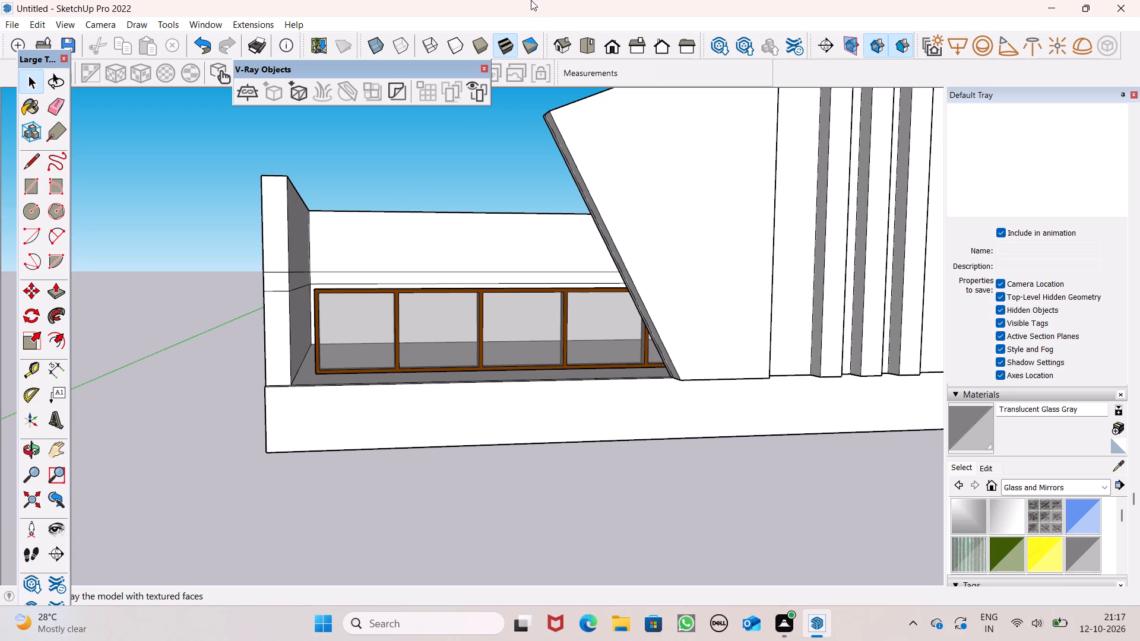
pyautogui.scroll(-2, 529, 45)
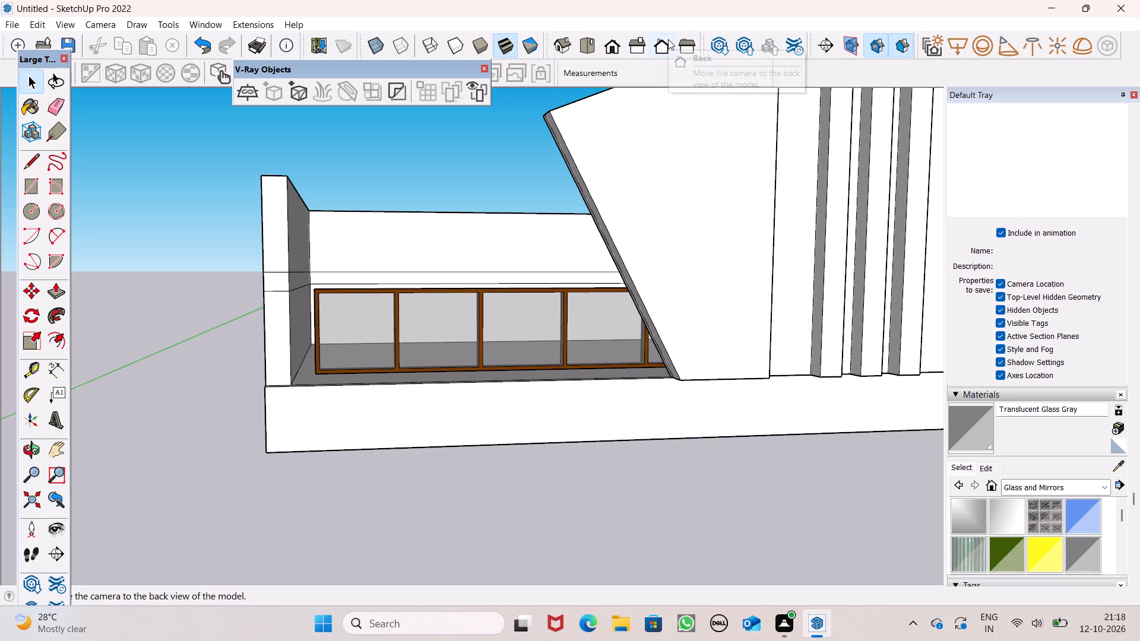
pyautogui.scroll(-2, 660, 161)
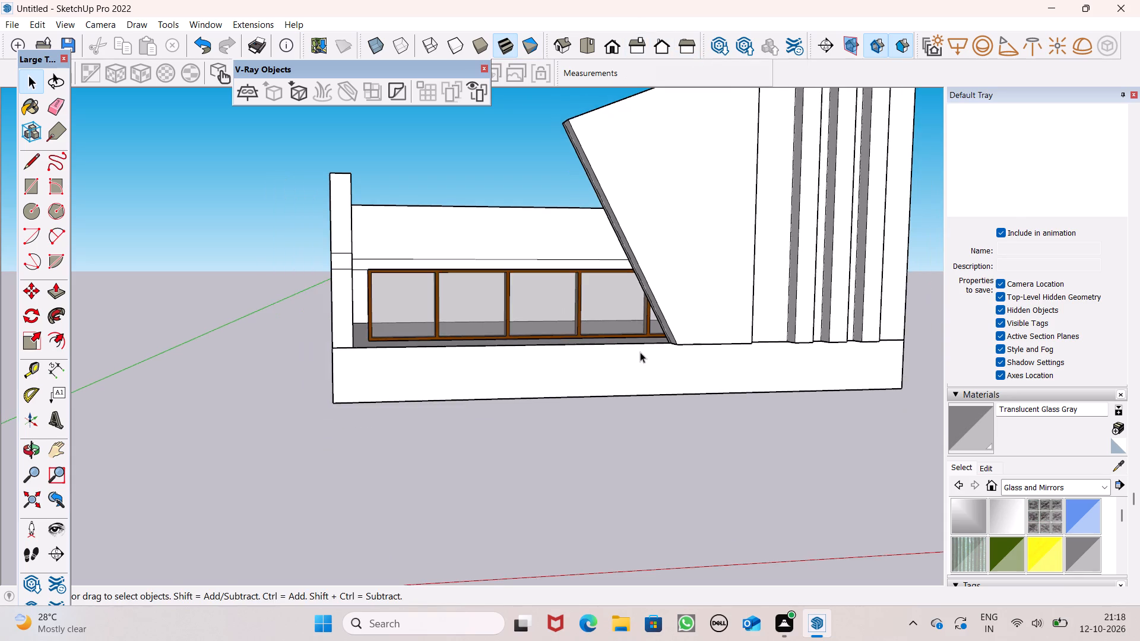
pyautogui.moveTo(633, 361); pyautogui.dragTo(470, 444, button='middle')
pyautogui.moveTo(470, 441); pyautogui.dragTo(470, 436, button='middle')
pyautogui.scroll(2, 334, 331)
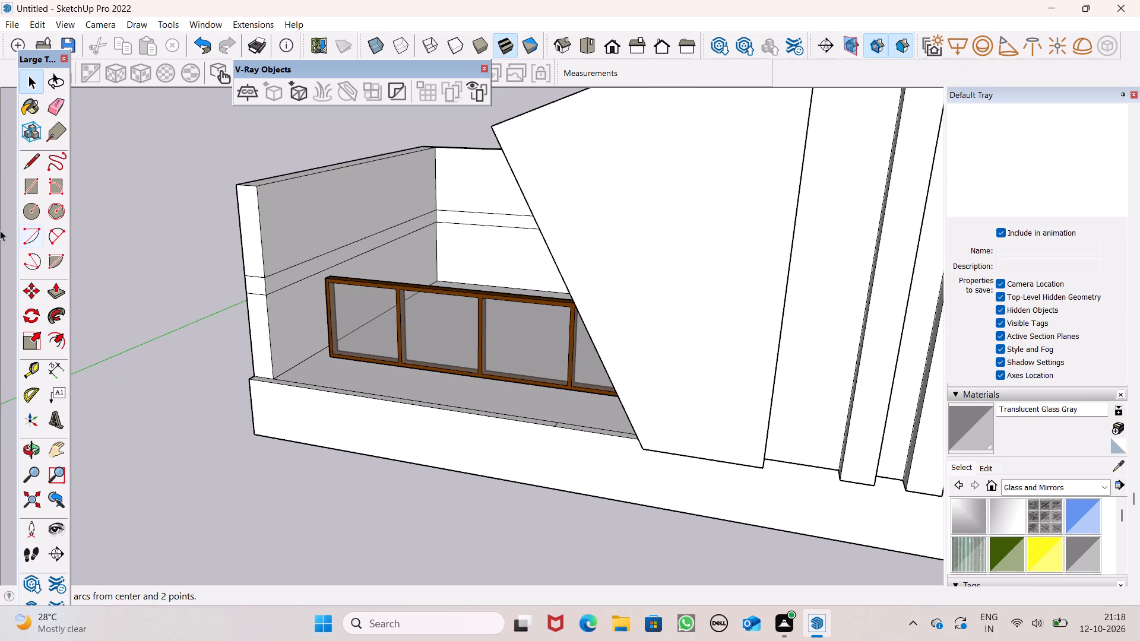
pyautogui.click(58, 292)
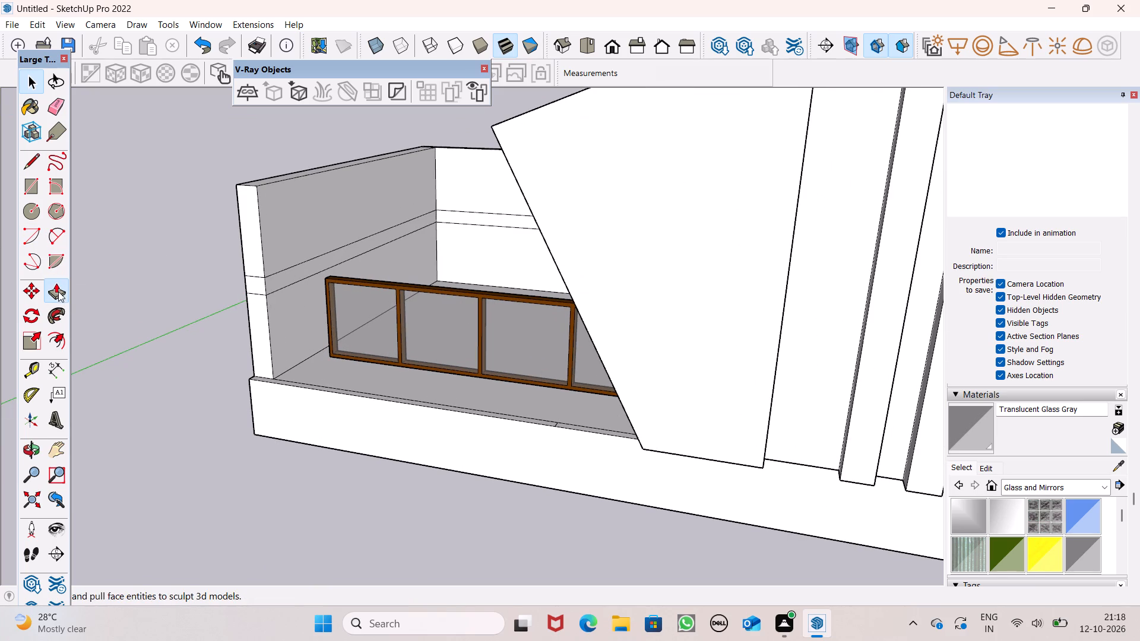
pyautogui.moveTo(276, 276); pyautogui.dragTo(346, 306)
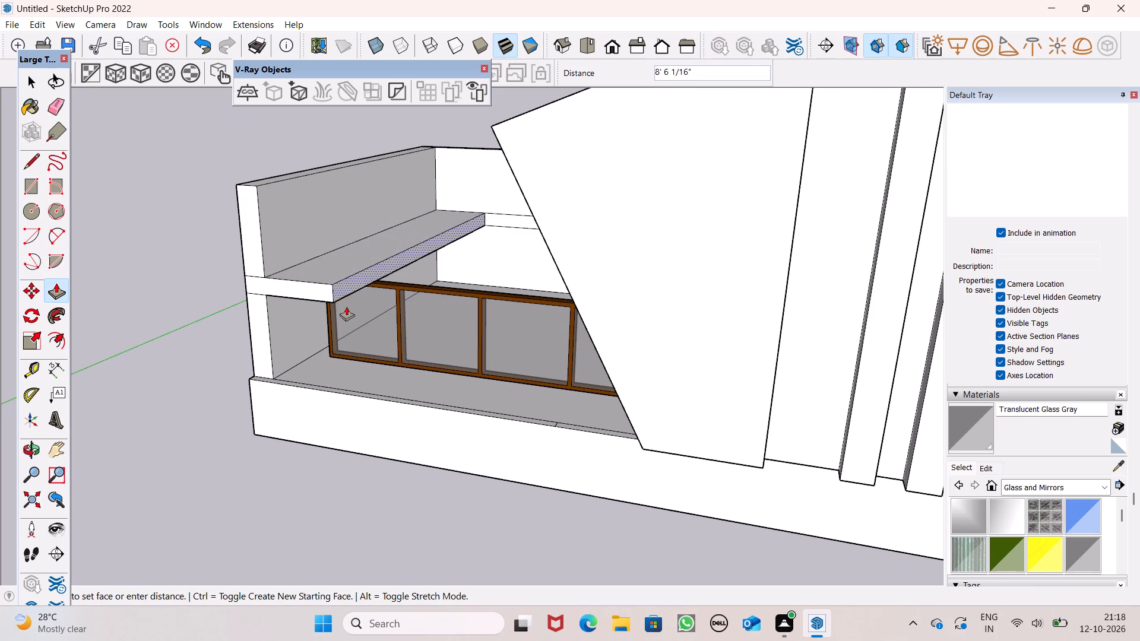
pyautogui.moveTo(346, 306); pyautogui.dragTo(438, 335)
pyautogui.moveTo(432, 345); pyautogui.dragTo(495, 286, button='middle')
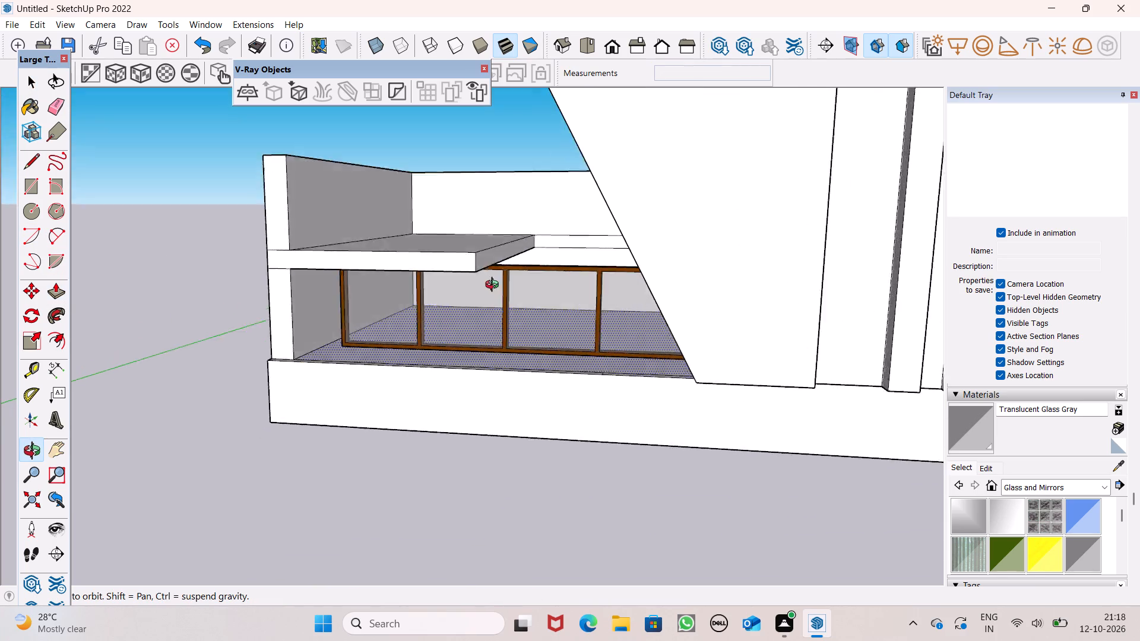
# Push/Pull the top face of the projecting slab slightly upward to thicken it.
pyautogui.moveTo(495, 286); pyautogui.dragTo(597, 444, button='middle')
pyautogui.scroll(3, 461, 364)
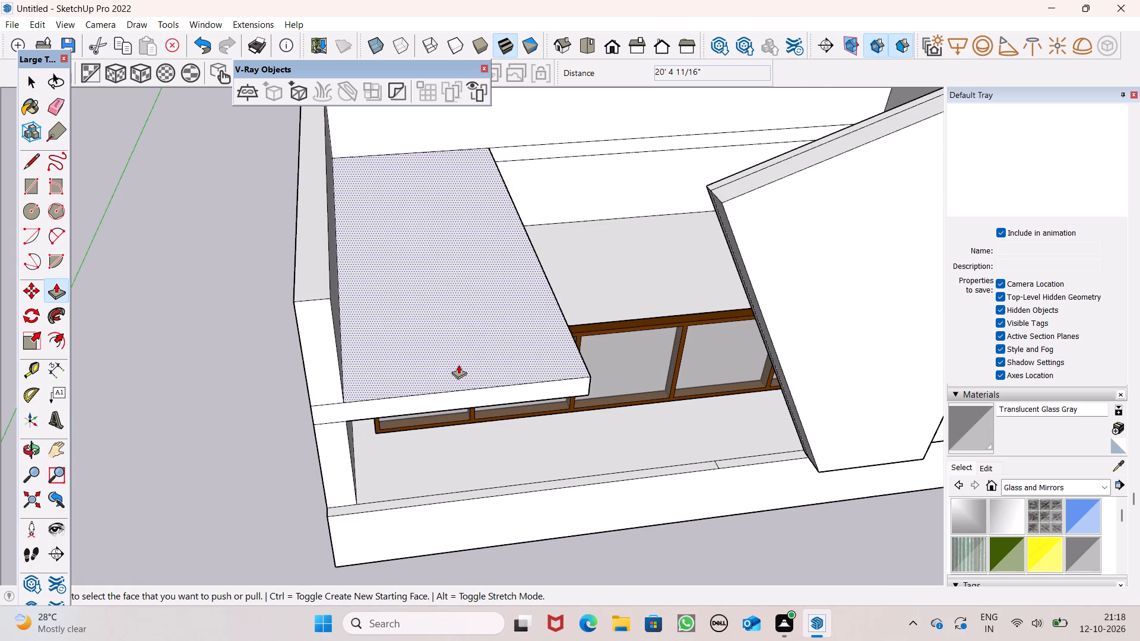
pyautogui.moveTo(450, 363); pyautogui.dragTo(448, 351)
# Extend the slab's free end along the building by 14' 11 1/8", 6' 11 3/4" and 34' 1 1/8" until it meets the opposite wall.
pyautogui.moveTo(620, 420); pyautogui.dragTo(587, 318, button='middle')
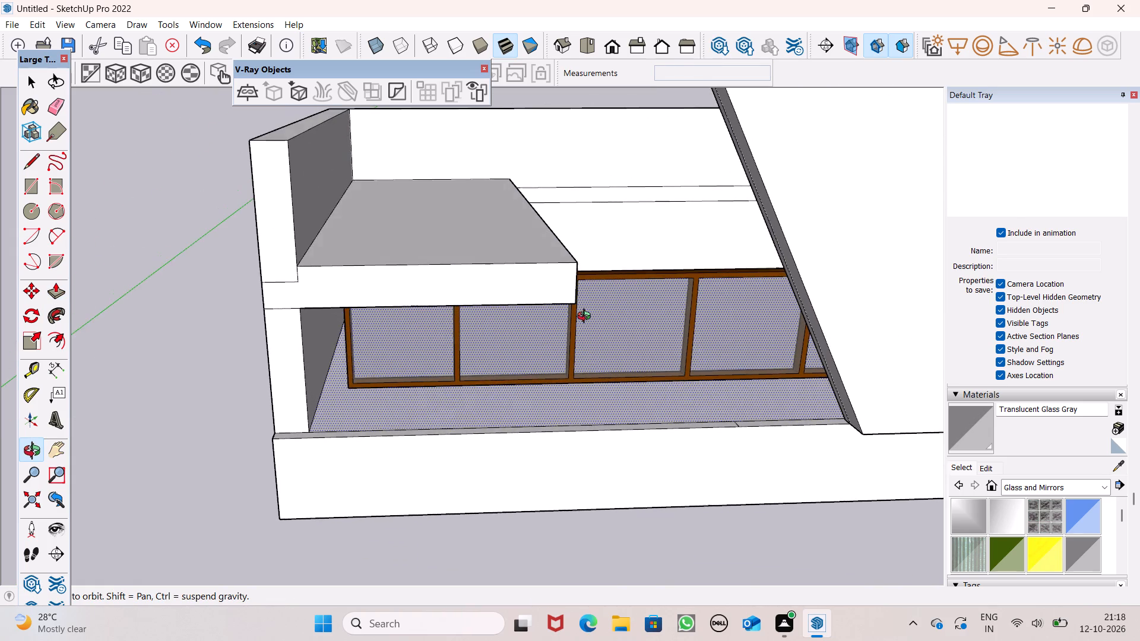
pyautogui.moveTo(587, 318); pyautogui.dragTo(378, 317, button='middle')
pyautogui.scroll(1, 375, 313)
pyautogui.moveTo(379, 262); pyautogui.dragTo(387, 266)
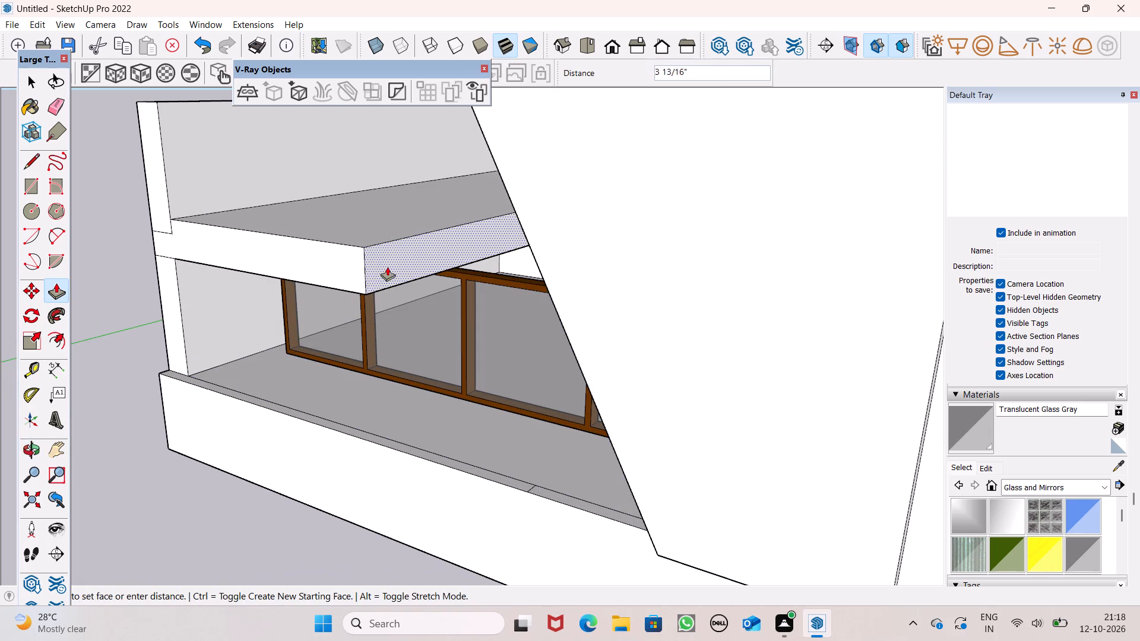
pyautogui.moveTo(387, 266); pyautogui.dragTo(575, 321)
pyautogui.scroll(-3, 537, 341)
pyautogui.moveTo(520, 388); pyautogui.dragTo(565, 586, button='middle')
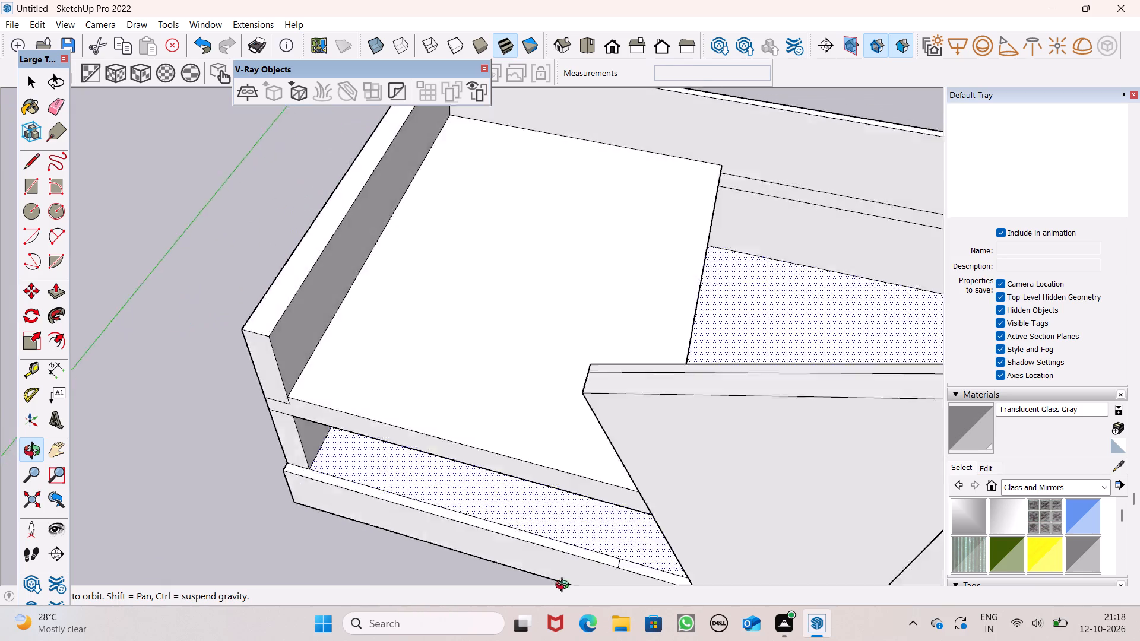
pyautogui.moveTo(565, 586); pyautogui.dragTo(510, 558, button='middle')
pyautogui.scroll(-1, 762, 293)
pyautogui.moveTo(723, 379); pyautogui.dragTo(411, 354, button='middle')
pyautogui.scroll(3, 350, 417)
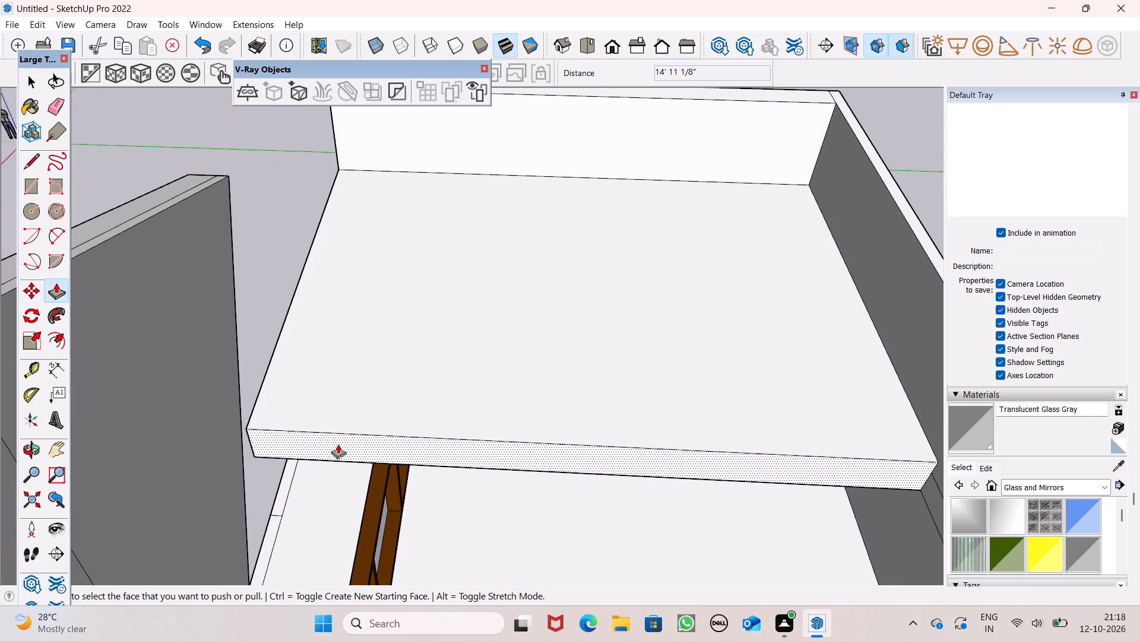
pyautogui.moveTo(337, 440); pyautogui.dragTo(288, 517)
pyautogui.scroll(-8, 577, 256)
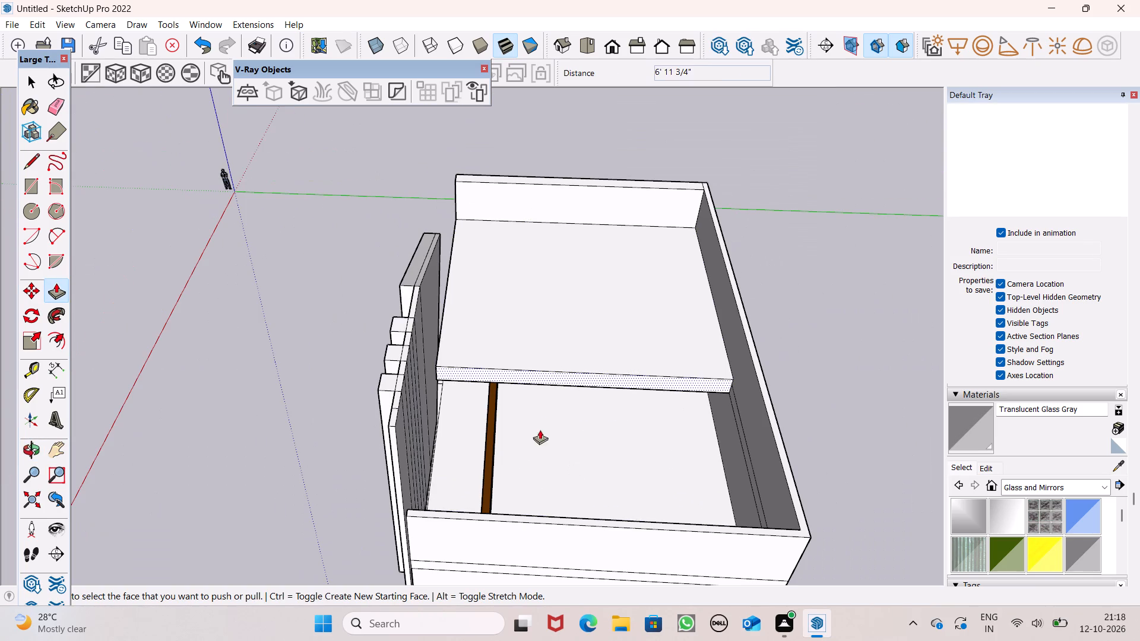
pyautogui.moveTo(538, 380); pyautogui.dragTo(531, 524)
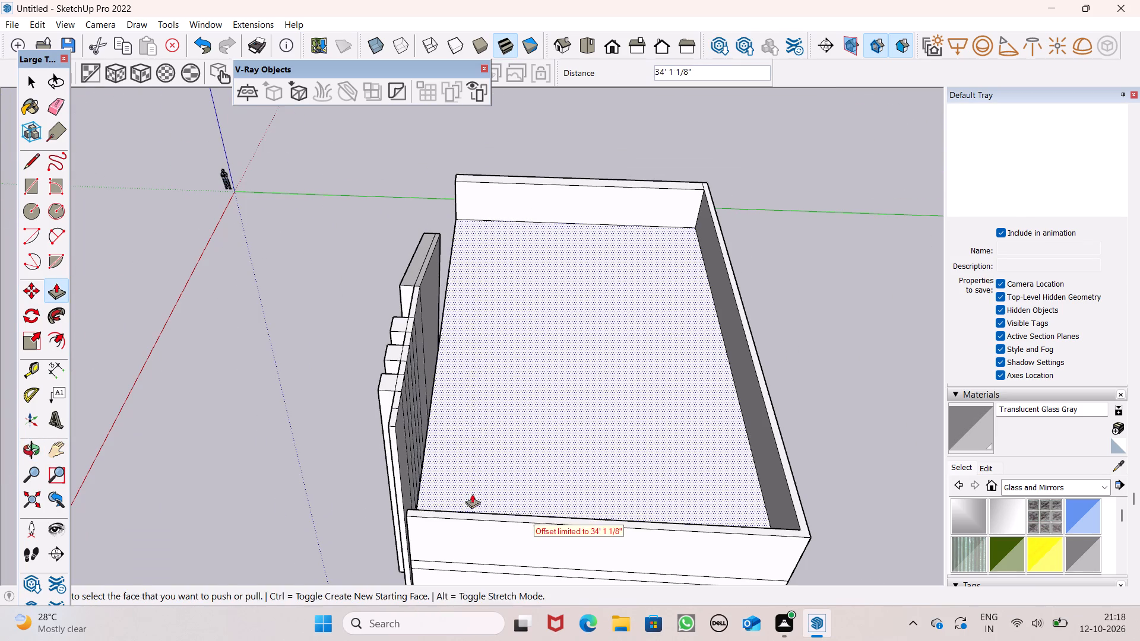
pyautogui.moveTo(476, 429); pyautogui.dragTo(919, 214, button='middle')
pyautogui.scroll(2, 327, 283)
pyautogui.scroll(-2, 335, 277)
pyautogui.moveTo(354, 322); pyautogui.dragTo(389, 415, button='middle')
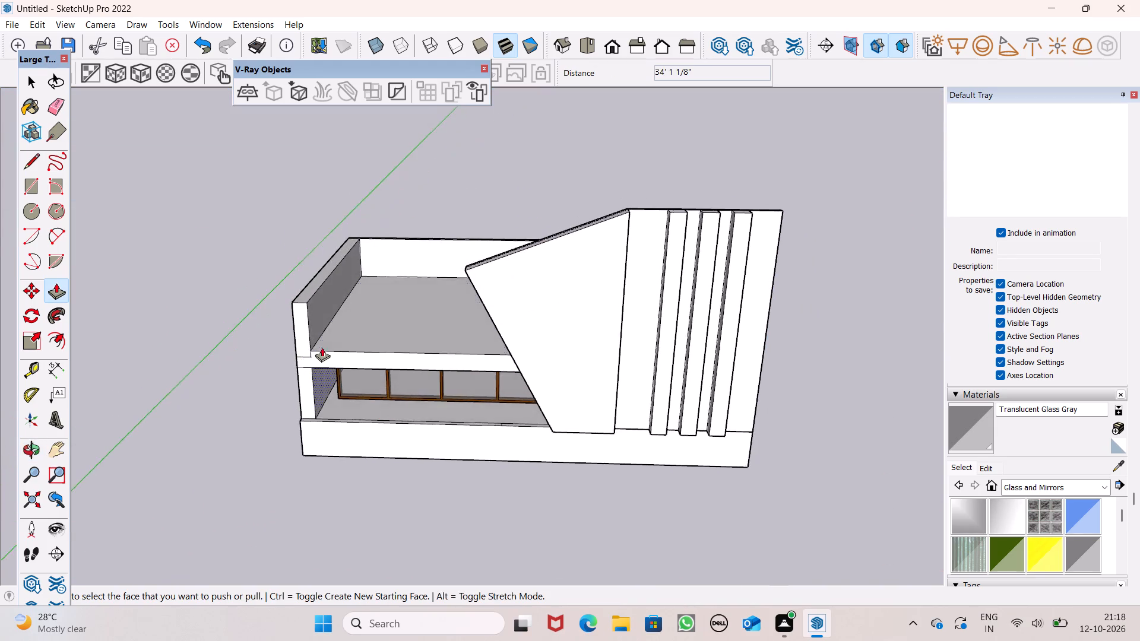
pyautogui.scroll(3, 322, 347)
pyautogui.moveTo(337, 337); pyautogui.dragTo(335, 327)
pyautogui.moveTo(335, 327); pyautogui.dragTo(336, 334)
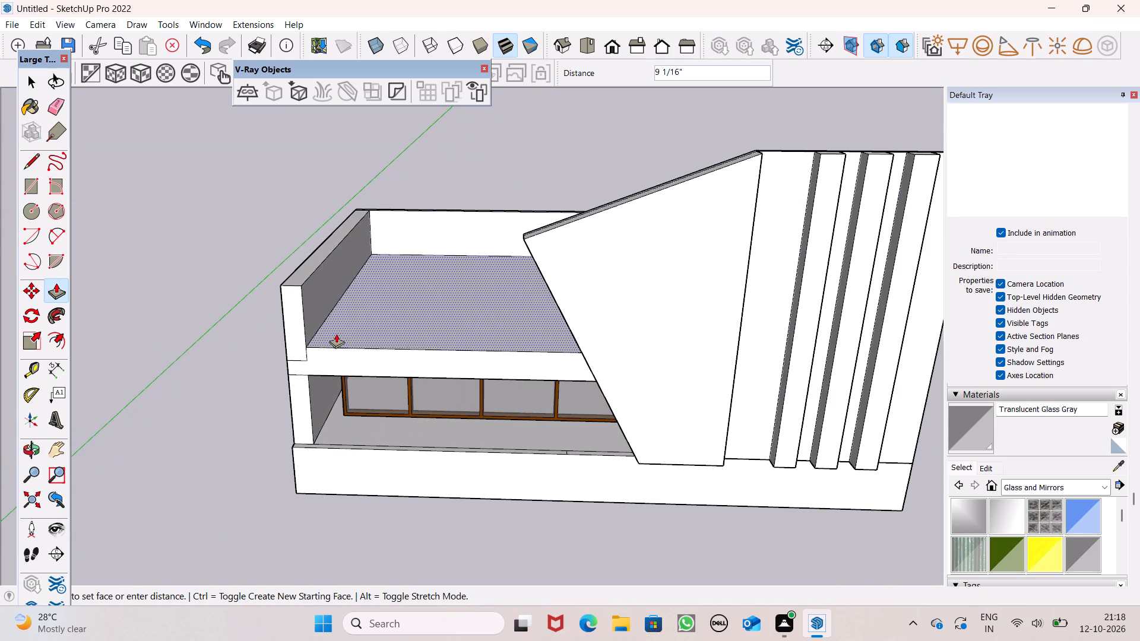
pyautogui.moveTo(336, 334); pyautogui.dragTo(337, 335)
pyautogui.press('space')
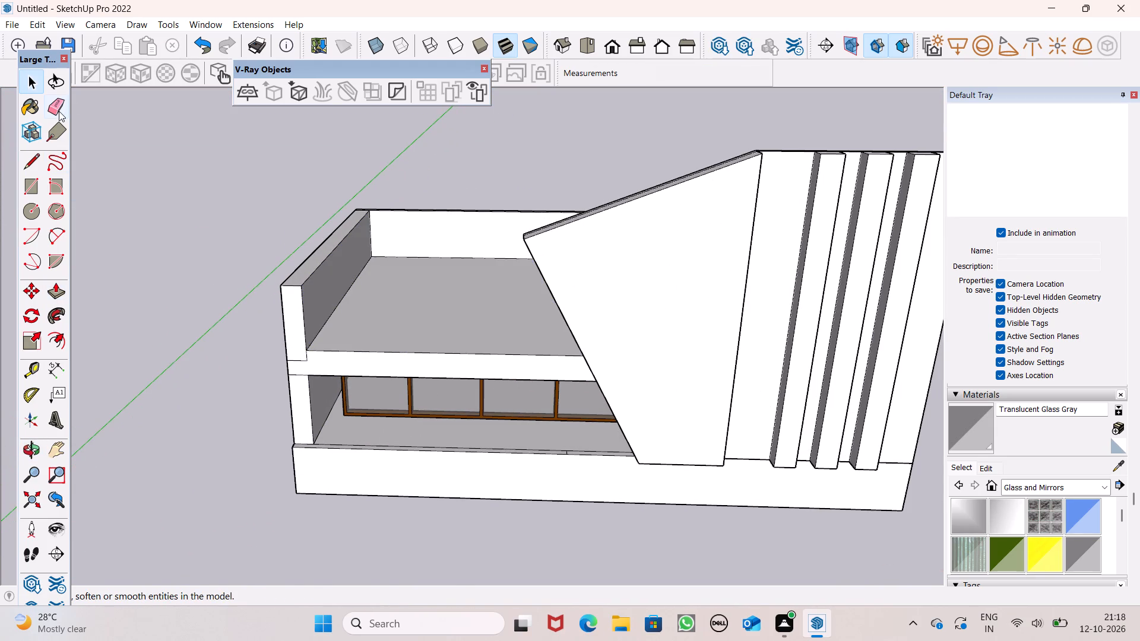
# Erase the leftover edges where the slab's front face joins the front of the end wall.
pyautogui.click(58, 111)
pyautogui.scroll(6, 249, 392)
pyautogui.click(332, 328)
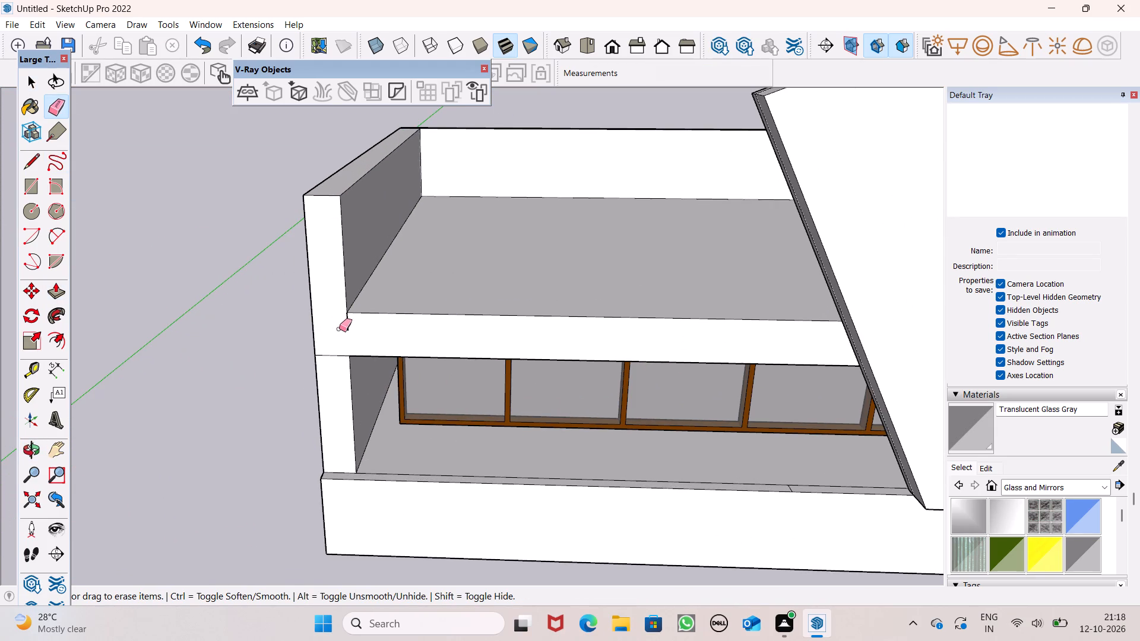
pyautogui.moveTo(339, 329); pyautogui.dragTo(351, 325)
pyautogui.press('space')
# Check the end wall's height above the slab with the Dimension tool, without placing a dimension.
pyautogui.scroll(-3, 350, 276)
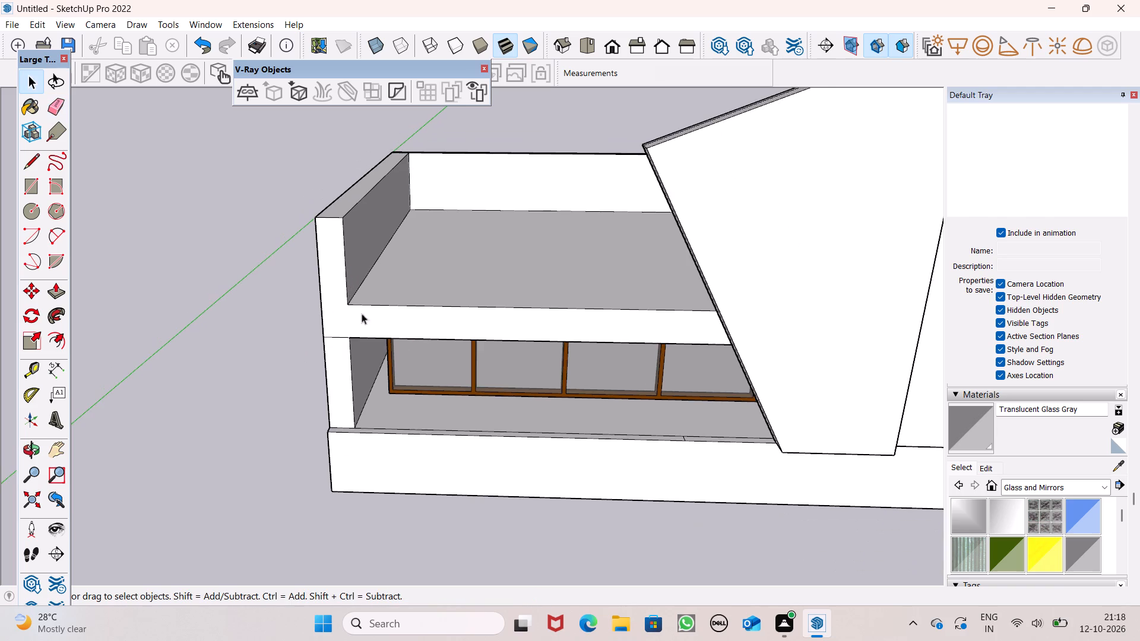
pyautogui.moveTo(453, 368); pyautogui.dragTo(447, 348, button='middle')
pyautogui.scroll(-2, 391, 271)
pyautogui.moveTo(395, 281); pyautogui.dragTo(395, 295, button='middle')
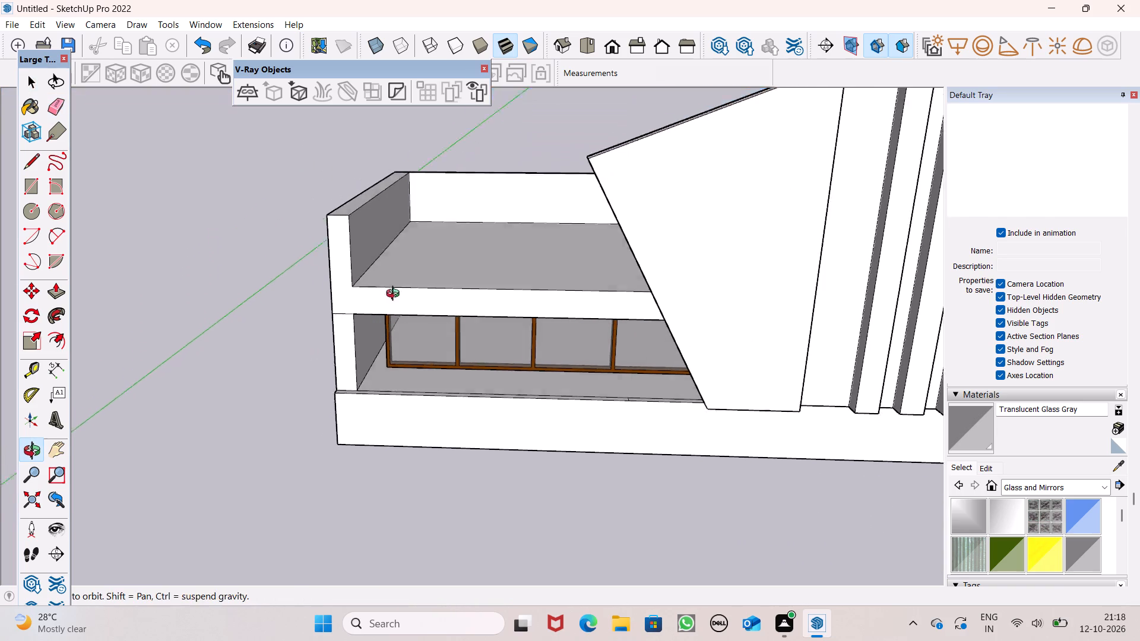
pyautogui.moveTo(395, 295); pyautogui.dragTo(388, 329, button='middle')
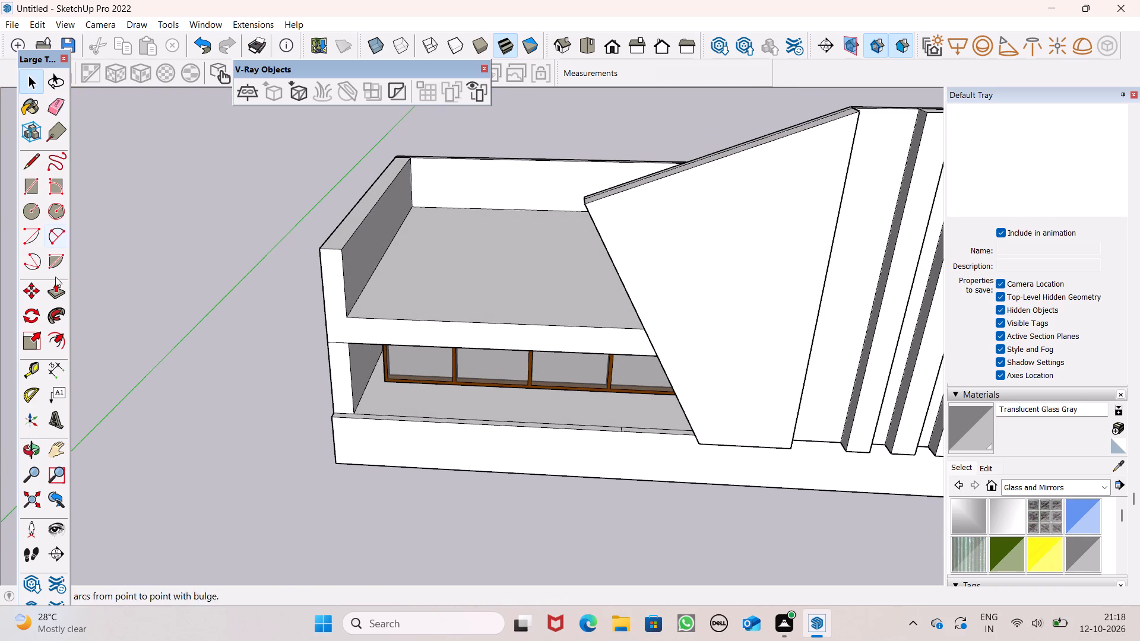
pyautogui.click(57, 371)
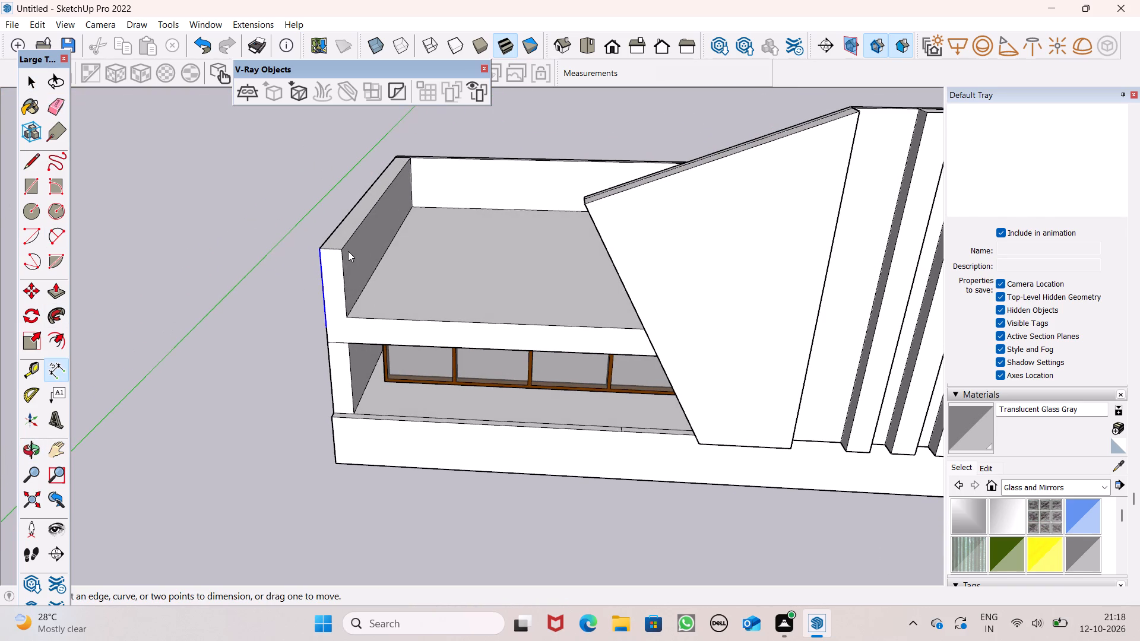
pyautogui.click(344, 250)
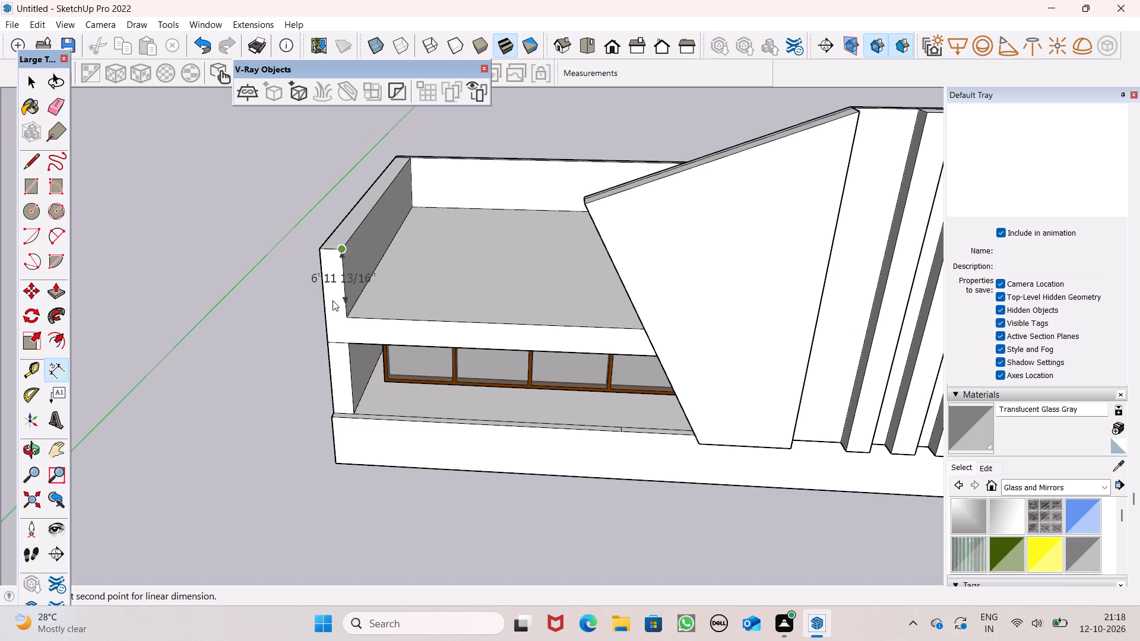
pyautogui.press('space')
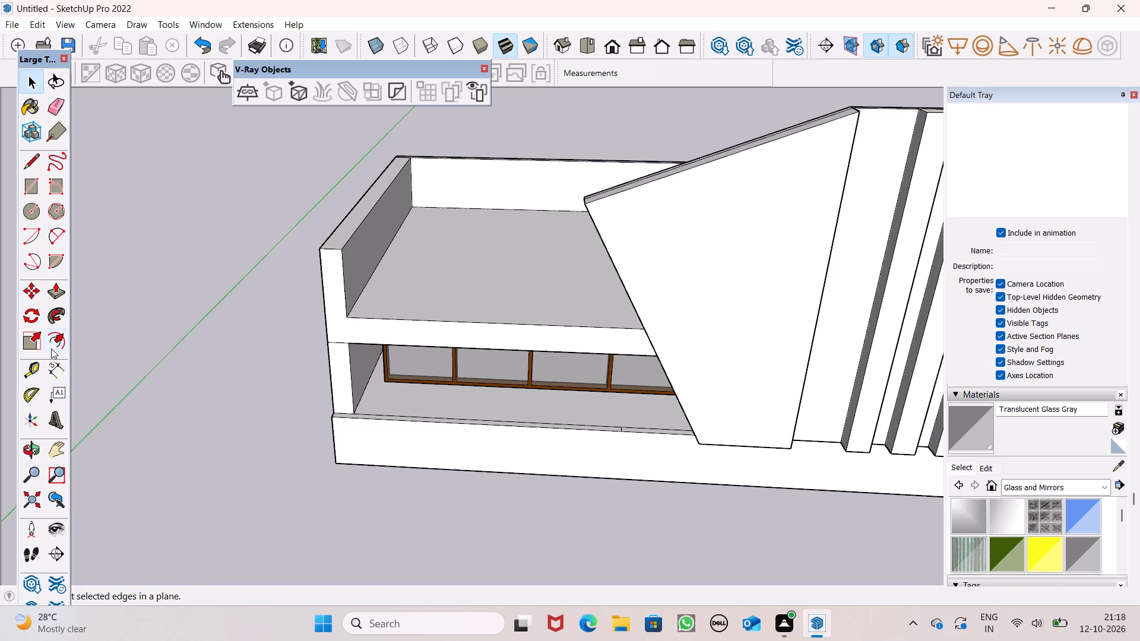
pyautogui.click(51, 348)
pyautogui.click(61, 373)
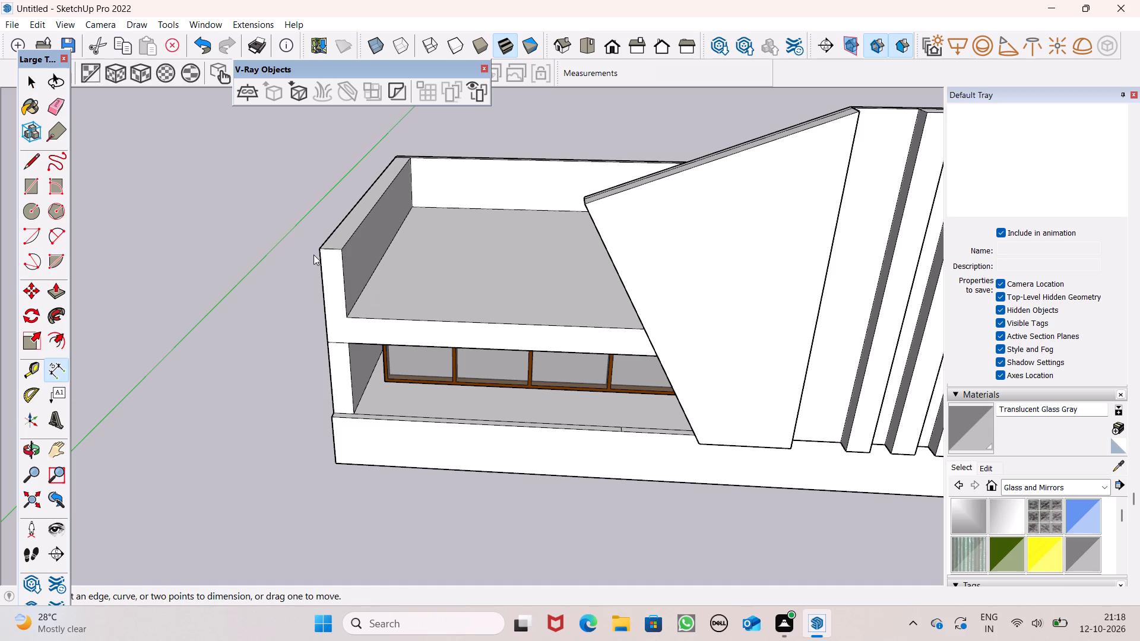
pyautogui.click(337, 253)
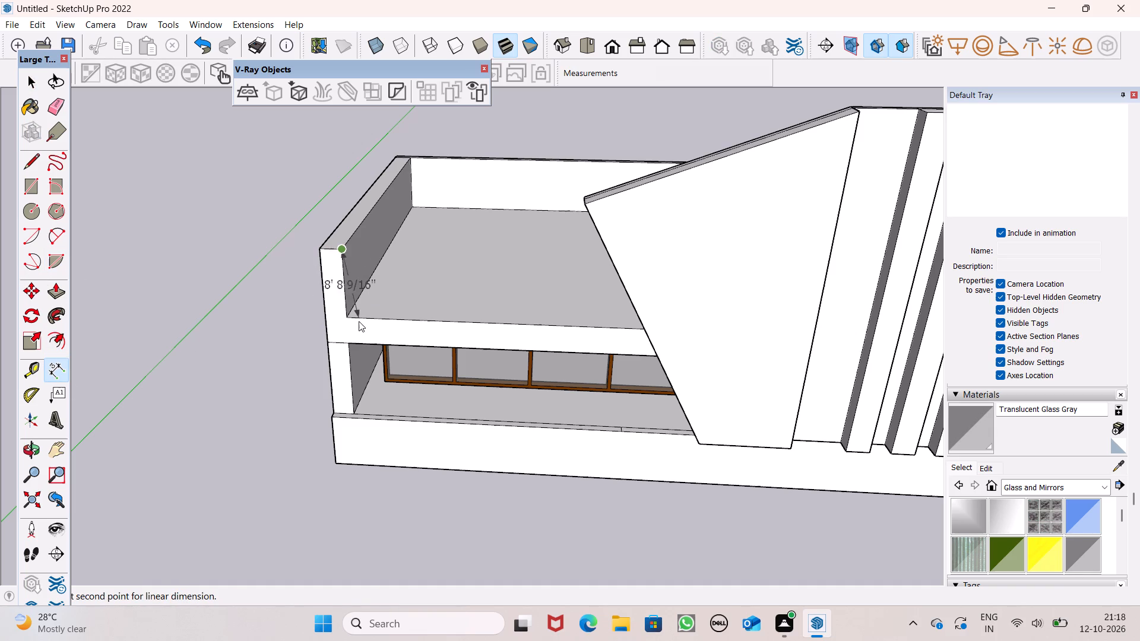
pyautogui.press('v')
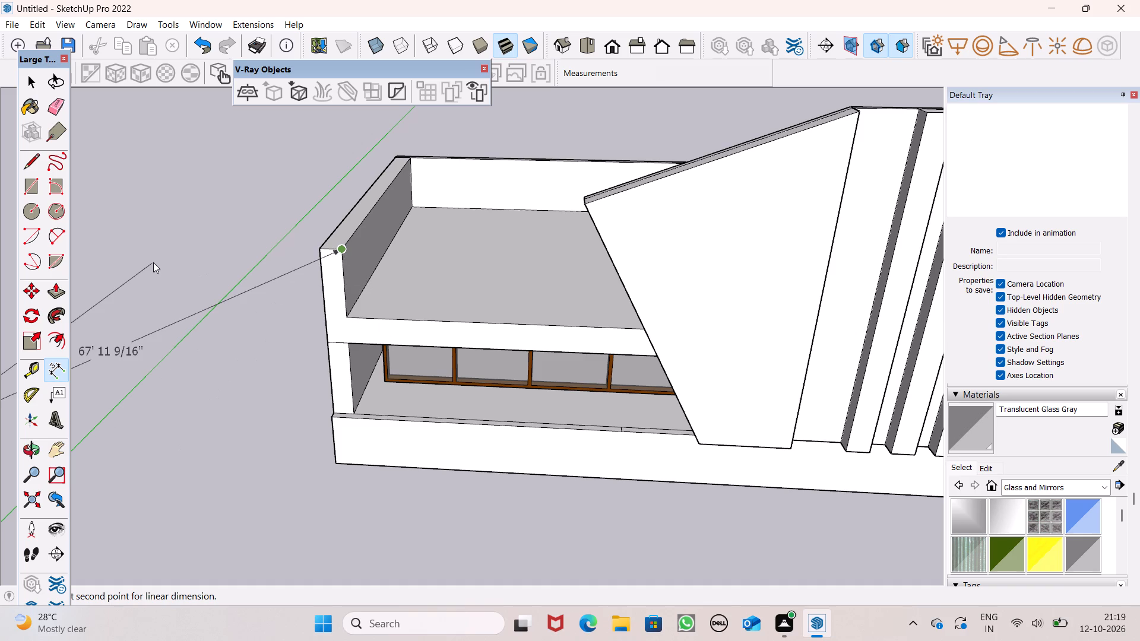
pyautogui.press('space')
# Push/Pull the top face of the end wall beside the glass wall up 3'.
pyautogui.click(54, 293)
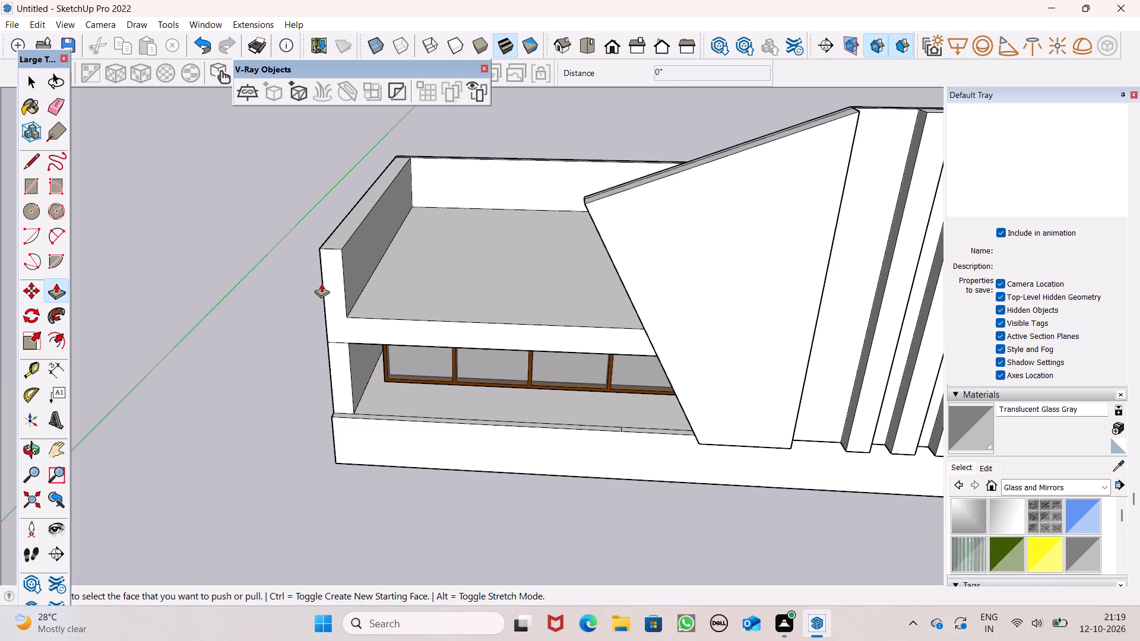
pyautogui.moveTo(329, 310); pyautogui.dragTo(352, 434, button='middle')
pyautogui.scroll(2, 382, 304)
pyautogui.moveTo(338, 318); pyautogui.dragTo(337, 304)
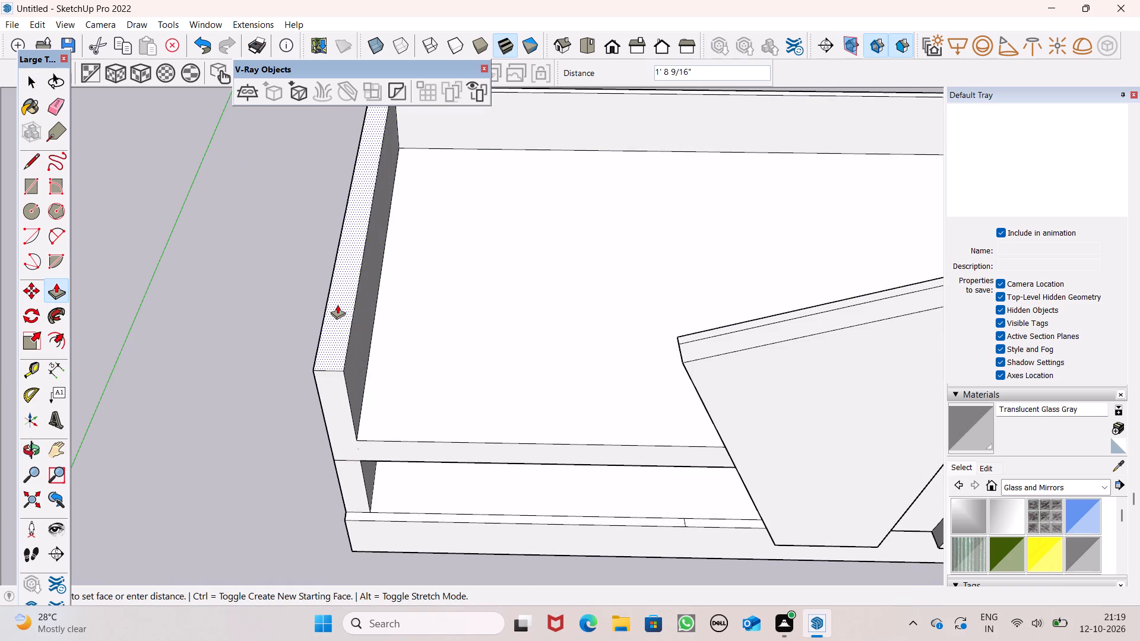
pyautogui.moveTo(337, 304); pyautogui.dragTo(337, 303)
pyautogui.write("3'")
pyautogui.press('Return')
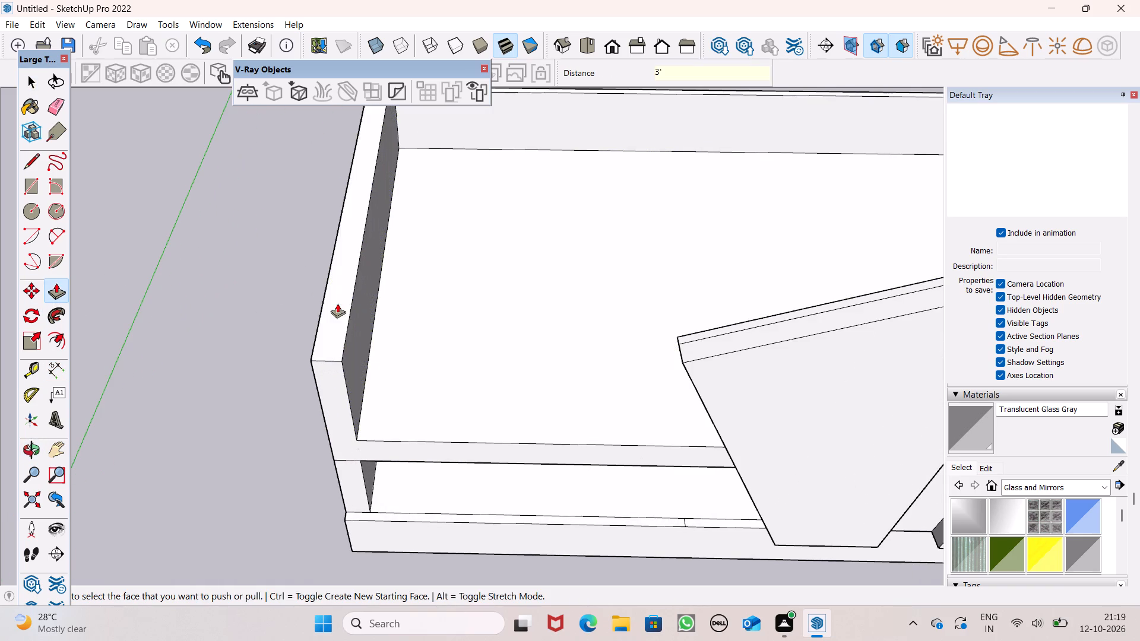
# Scale the brown-framed glass wall along its length by a factor of 1.03 to close the gap to the end wall's inner face.
pyautogui.scroll(-6, 336, 301)
pyautogui.moveTo(357, 348); pyautogui.dragTo(360, 249, button='middle')
pyautogui.moveTo(358, 355); pyautogui.dragTo(360, 277, button='middle')
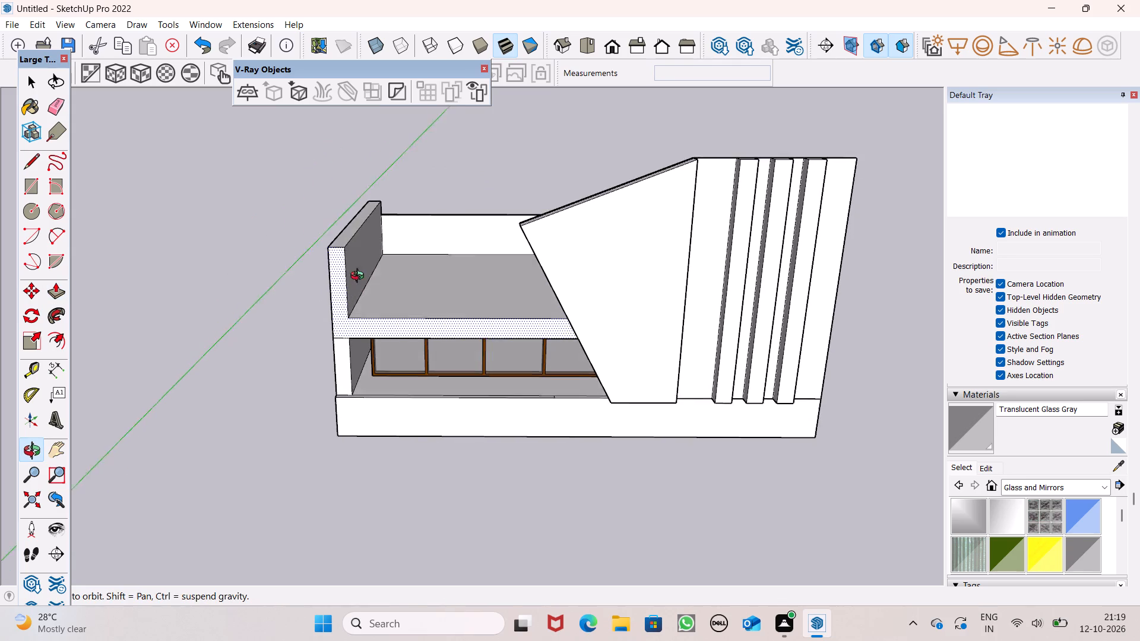
pyautogui.moveTo(360, 277); pyautogui.dragTo(360, 276, button='middle')
pyautogui.scroll(1, 451, 347)
pyautogui.moveTo(451, 347); pyautogui.dragTo(460, 285, button='middle')
pyautogui.scroll(1, 460, 299)
pyautogui.middleClick(460, 299)
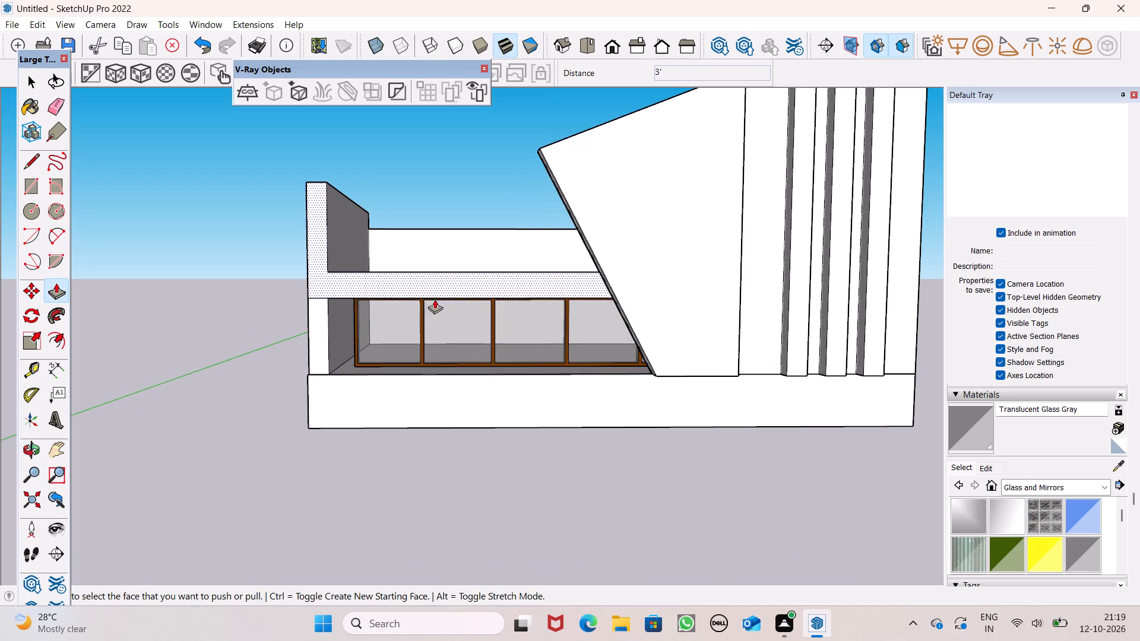
pyautogui.moveTo(429, 300); pyautogui.dragTo(441, 265, button='middle')
pyautogui.scroll(1, 441, 261)
pyautogui.moveTo(376, 370); pyautogui.dragTo(403, 412, button='middle')
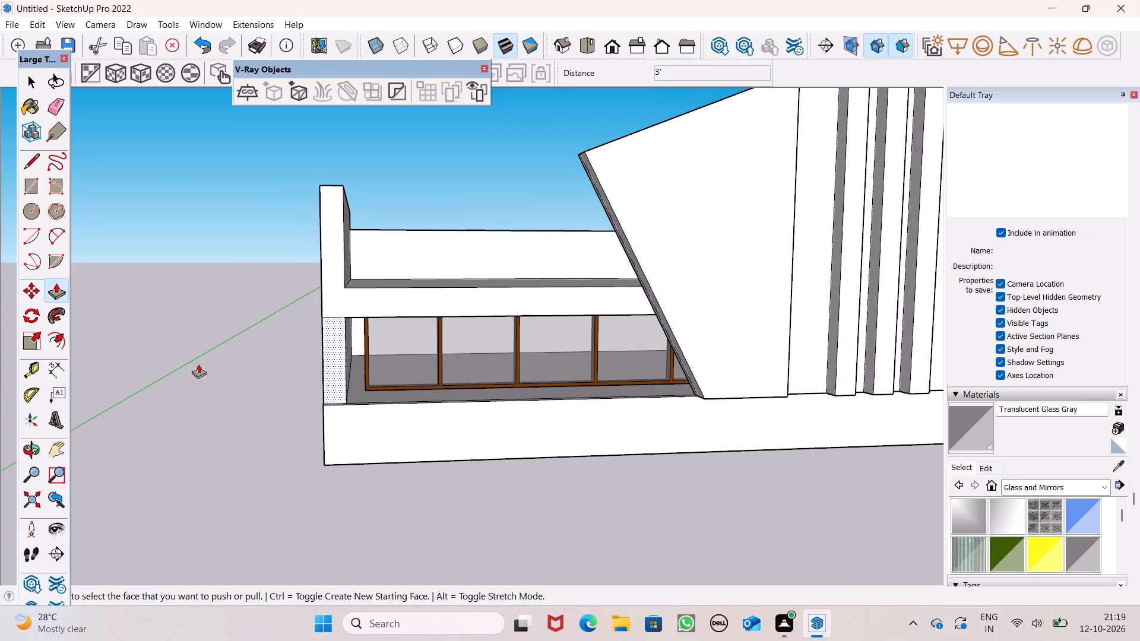
pyautogui.press('space')
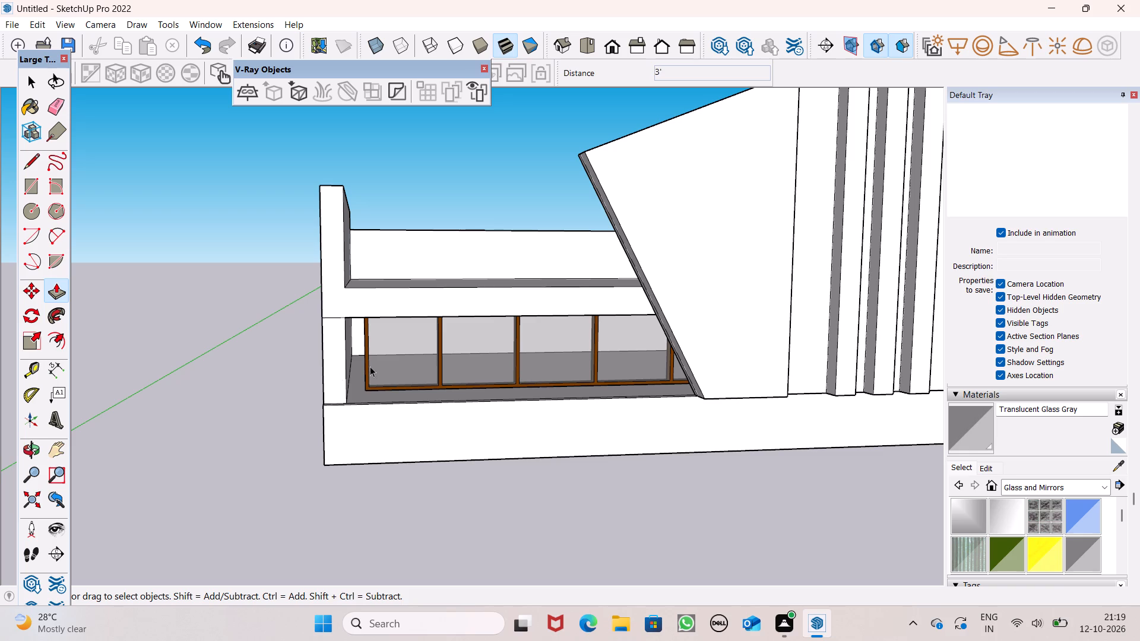
pyautogui.click(388, 361)
pyautogui.click(33, 341)
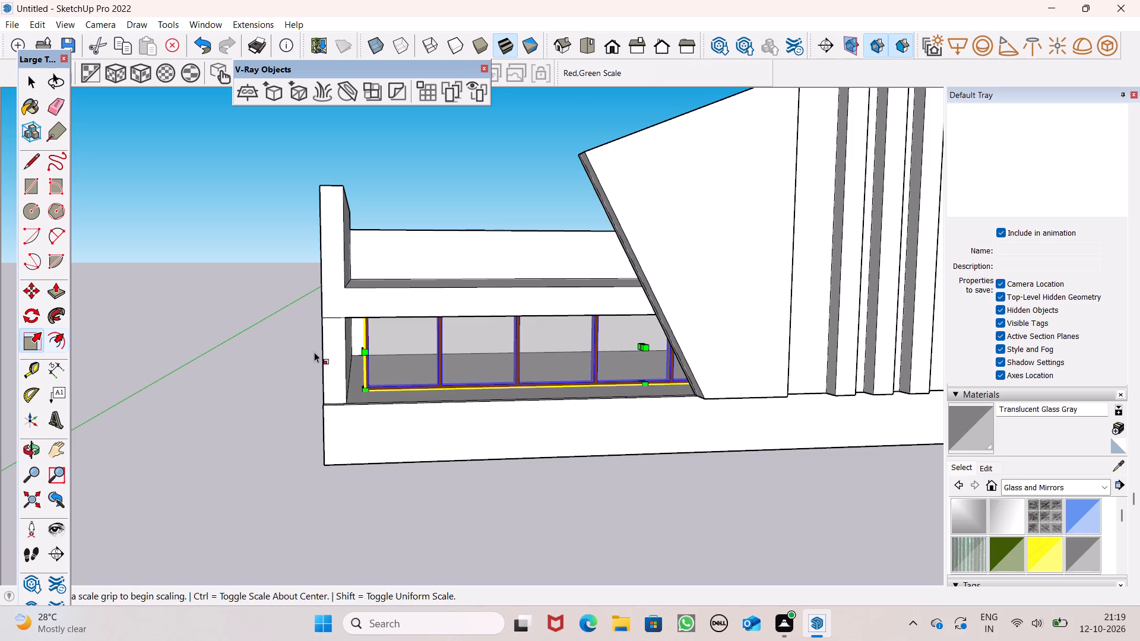
pyautogui.scroll(6, 373, 370)
pyautogui.moveTo(390, 376); pyautogui.dragTo(432, 392, button='middle')
pyautogui.middleClick(432, 392)
pyautogui.scroll(2, 416, 373)
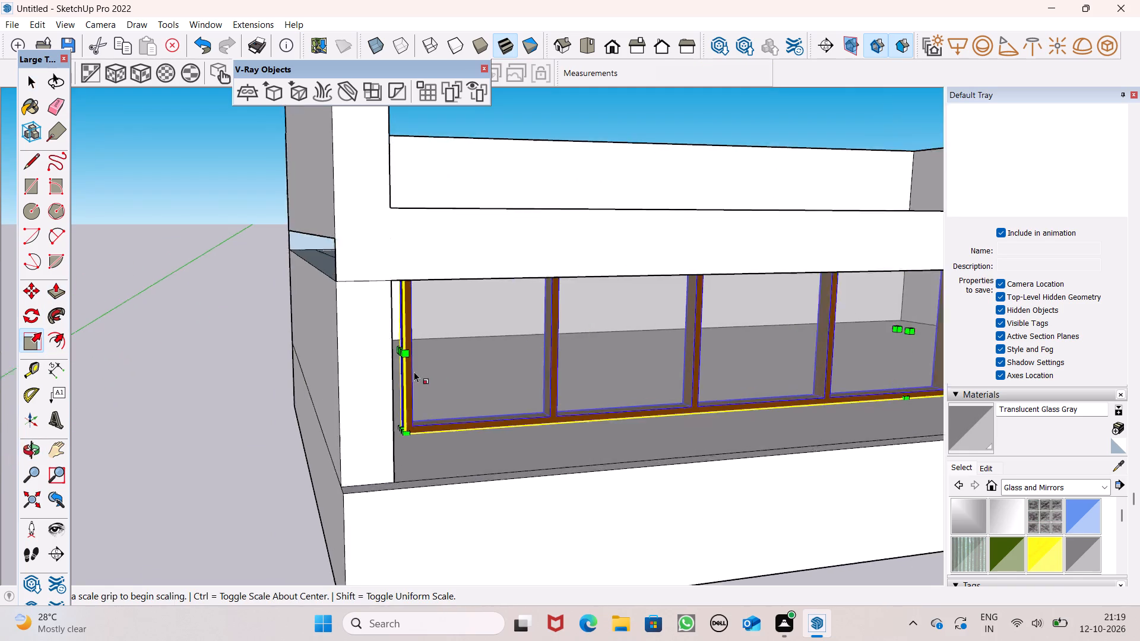
pyautogui.scroll(5, 414, 372)
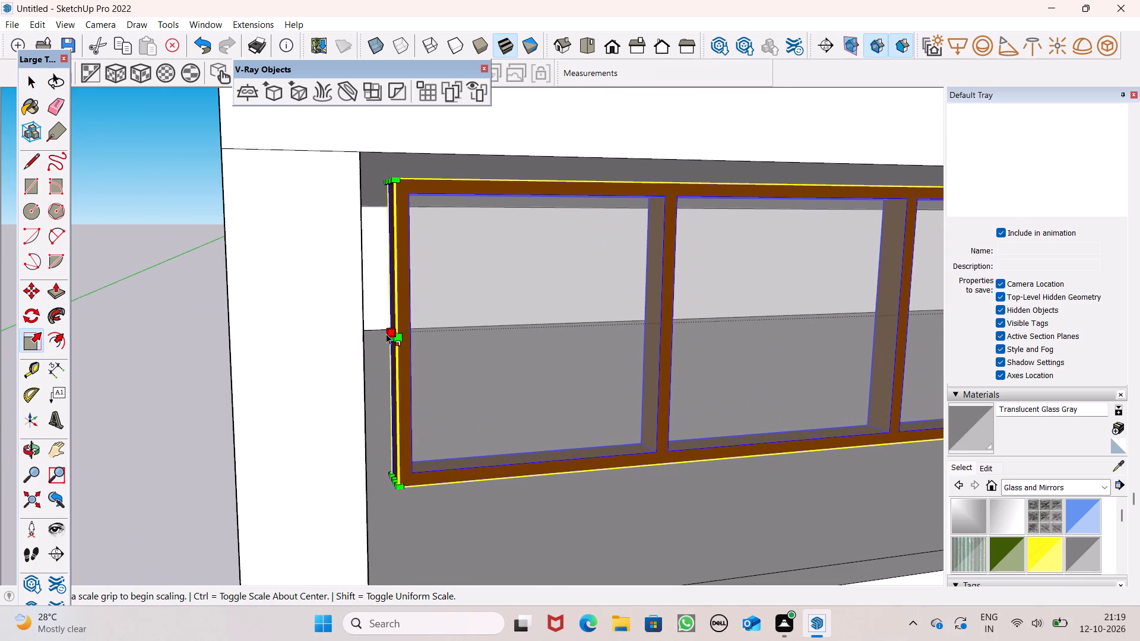
pyautogui.scroll(7, 387, 333)
pyautogui.scroll(-3, 390, 347)
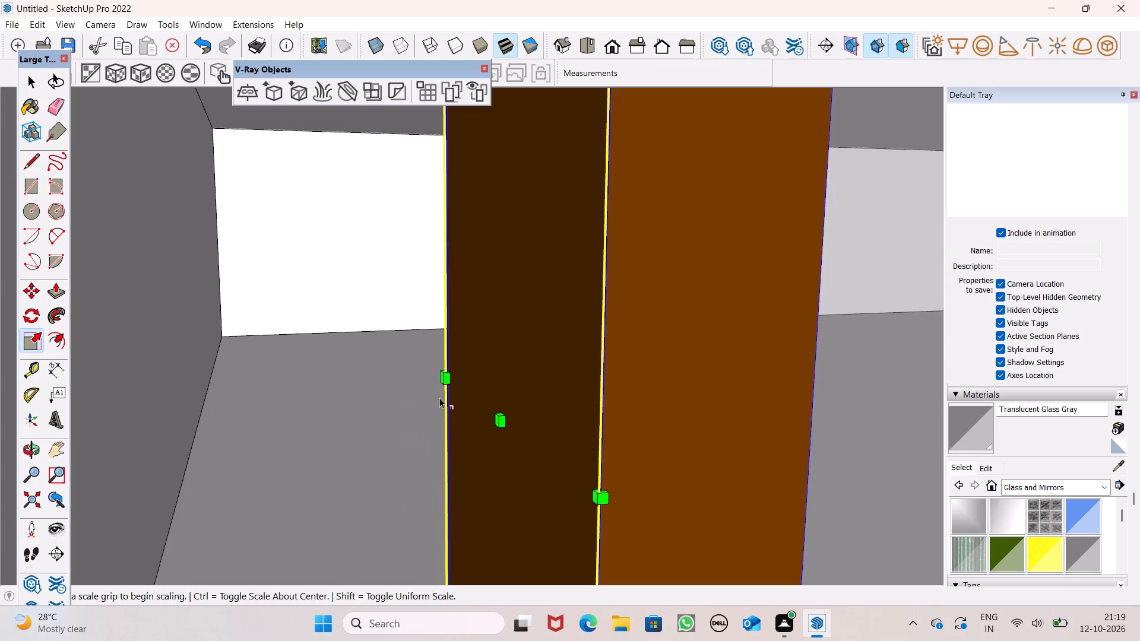
pyautogui.scroll(-14, 478, 362)
pyautogui.moveTo(482, 381); pyautogui.dragTo(458, 389)
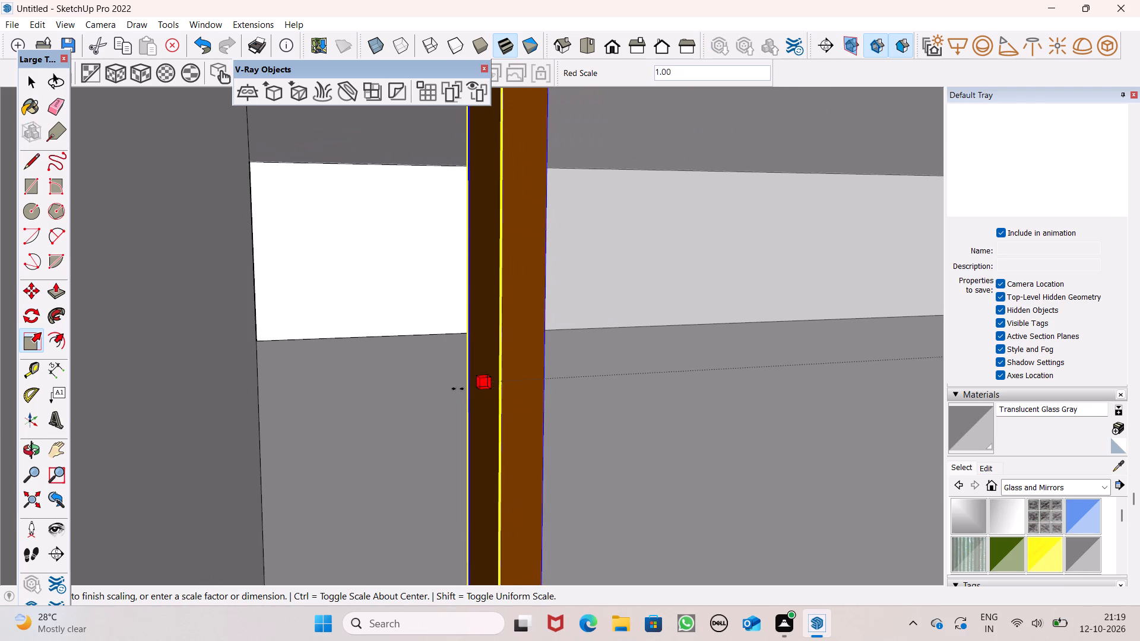
pyautogui.moveTo(458, 389); pyautogui.dragTo(278, 388)
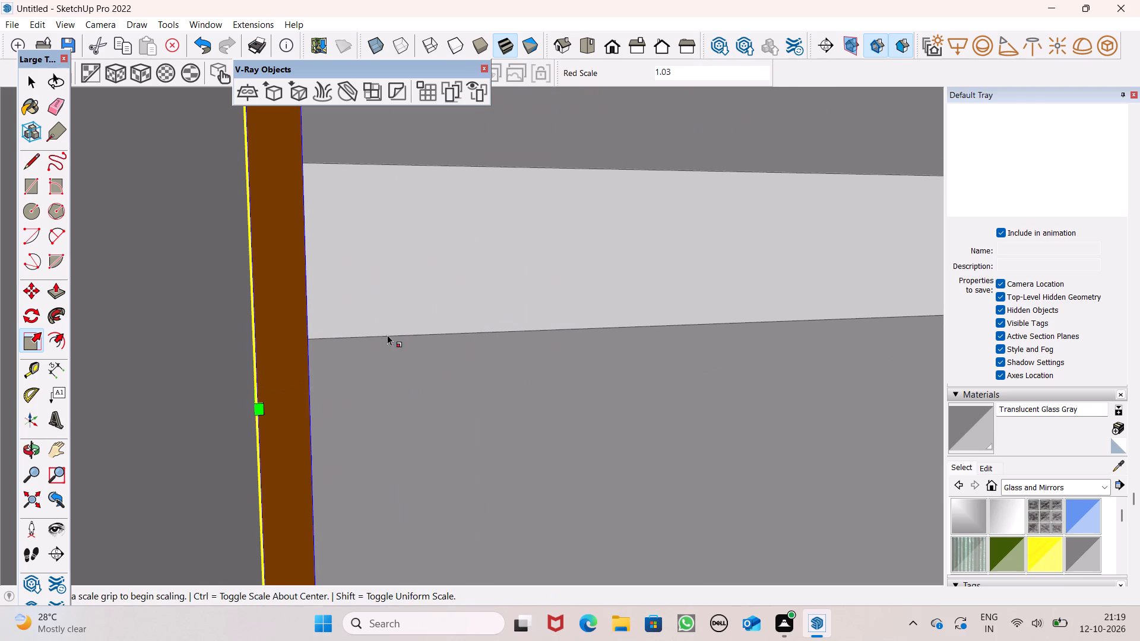
# Check the brown-framed glass wall's fit against the end wall in the front view.
pyautogui.press('b')
pyautogui.scroll(-8, 476, 310)
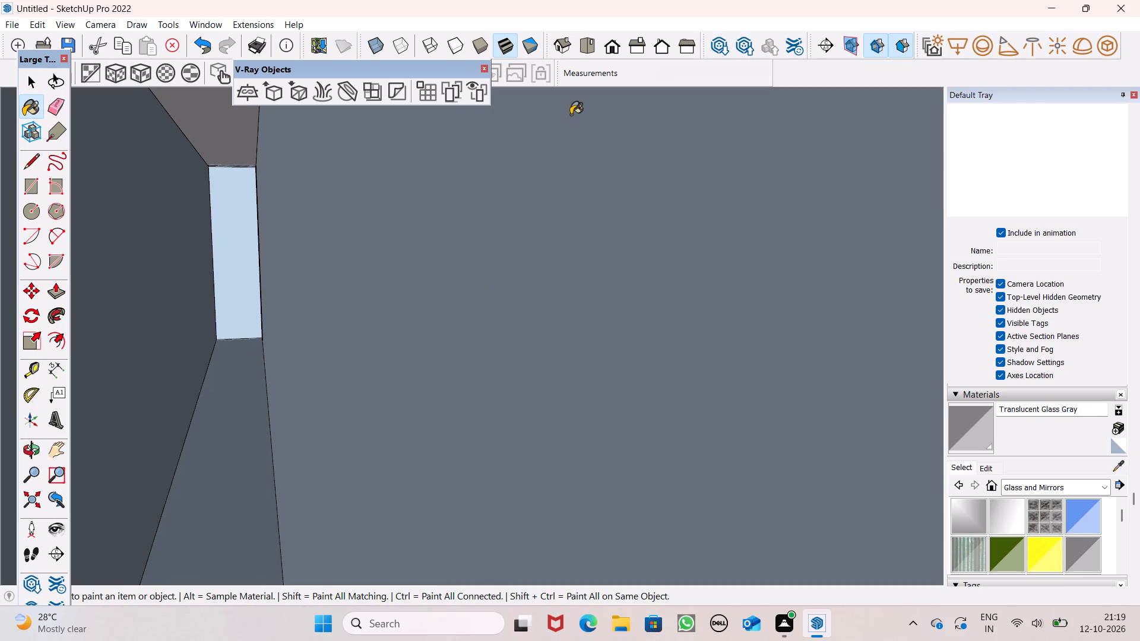
pyautogui.press('b')
pyautogui.click(619, 46)
pyautogui.scroll(-4, 606, 172)
pyautogui.scroll(-2, 582, 290)
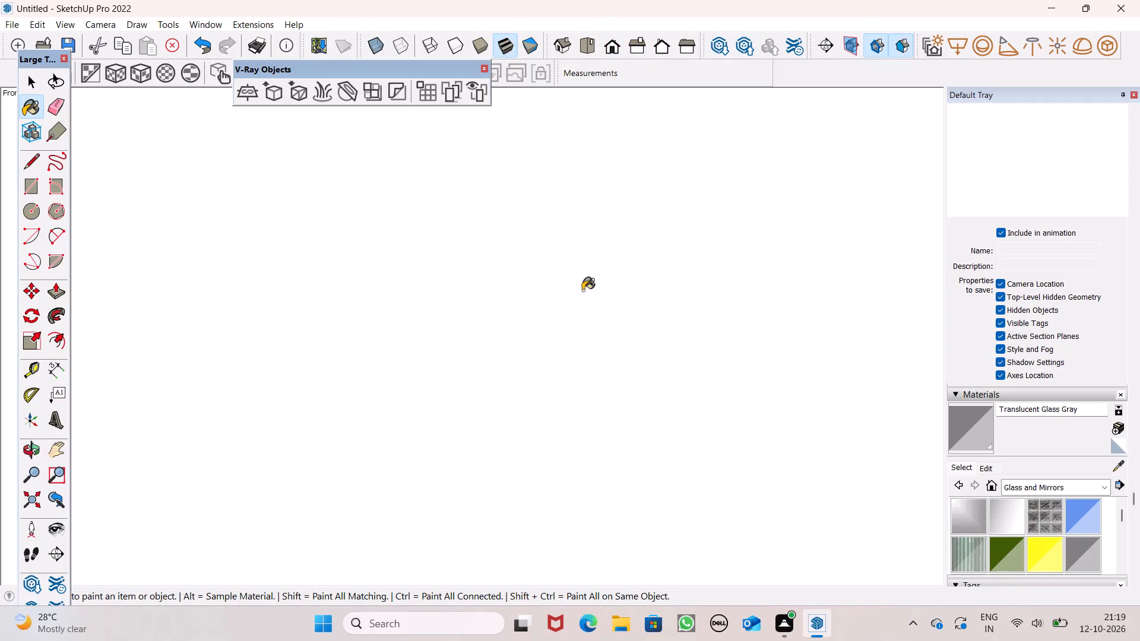
pyautogui.scroll(-12, 582, 290)
pyautogui.scroll(-7, 522, 226)
pyautogui.scroll(-6, 513, 285)
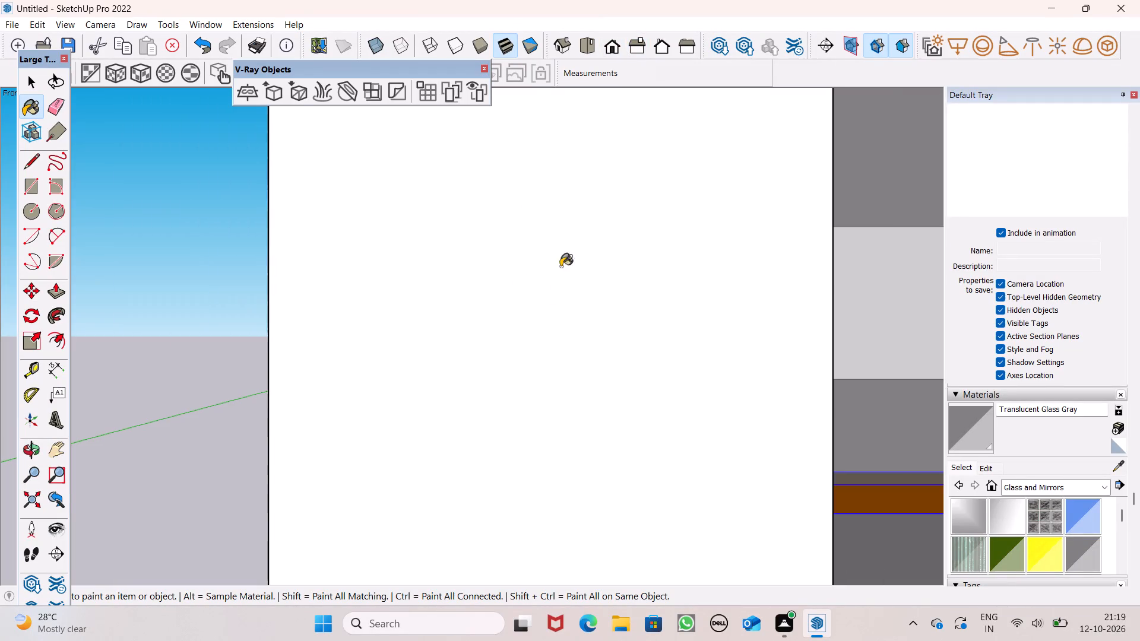
pyautogui.scroll(-2, 601, 266)
pyautogui.scroll(1, 604, 274)
pyautogui.scroll(-2, 604, 274)
pyautogui.scroll(-6, 295, 299)
pyautogui.scroll(-1, 440, 266)
pyautogui.scroll(1, 442, 275)
pyautogui.scroll(-11, 443, 277)
pyautogui.scroll(1, 449, 277)
pyautogui.scroll(-1, 449, 277)
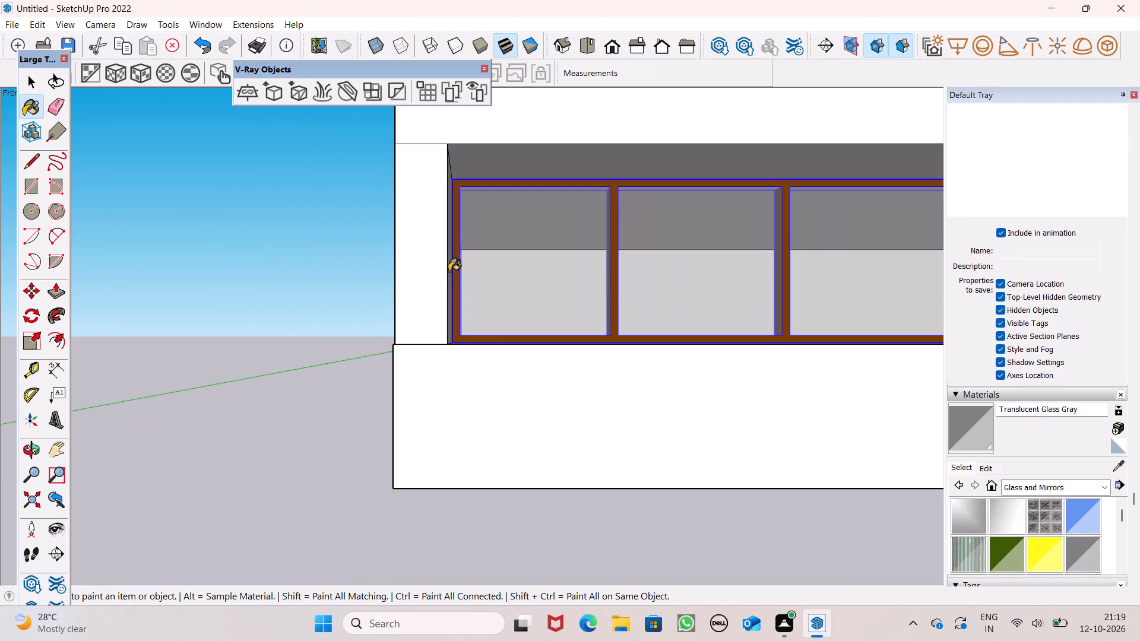
# Draw a short line along the upper edge of the open strip in the end wall's outer face to close it.
pyautogui.moveTo(488, 306); pyautogui.dragTo(688, 391, button='middle')
pyautogui.scroll(-3, 507, 277)
pyautogui.moveTo(612, 246); pyautogui.dragTo(695, 201, button='middle')
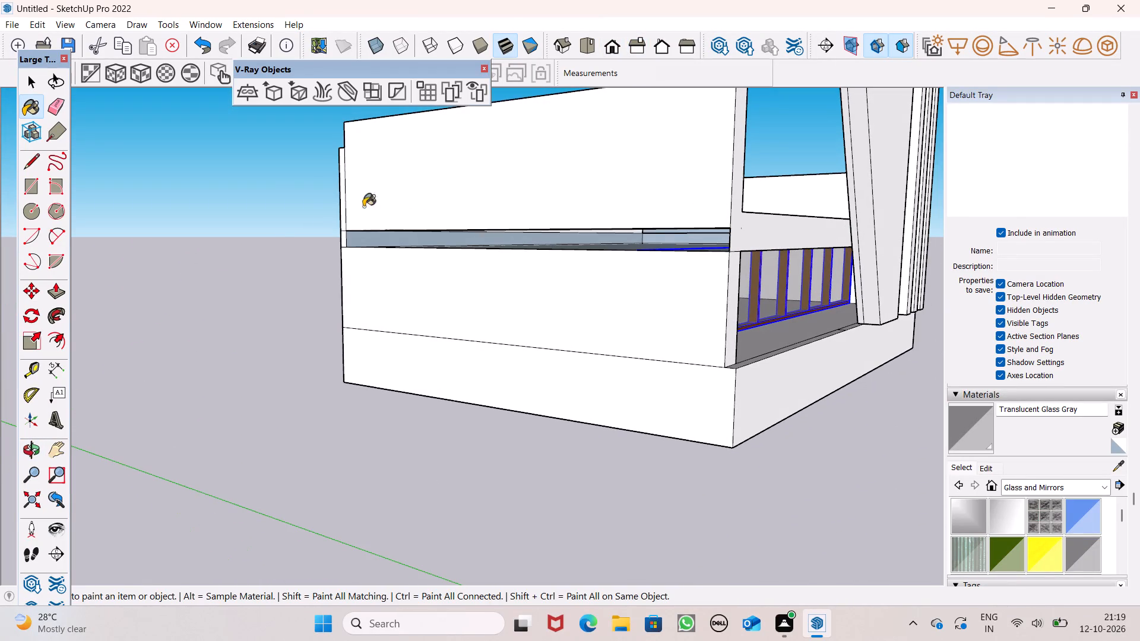
pyautogui.click(34, 166)
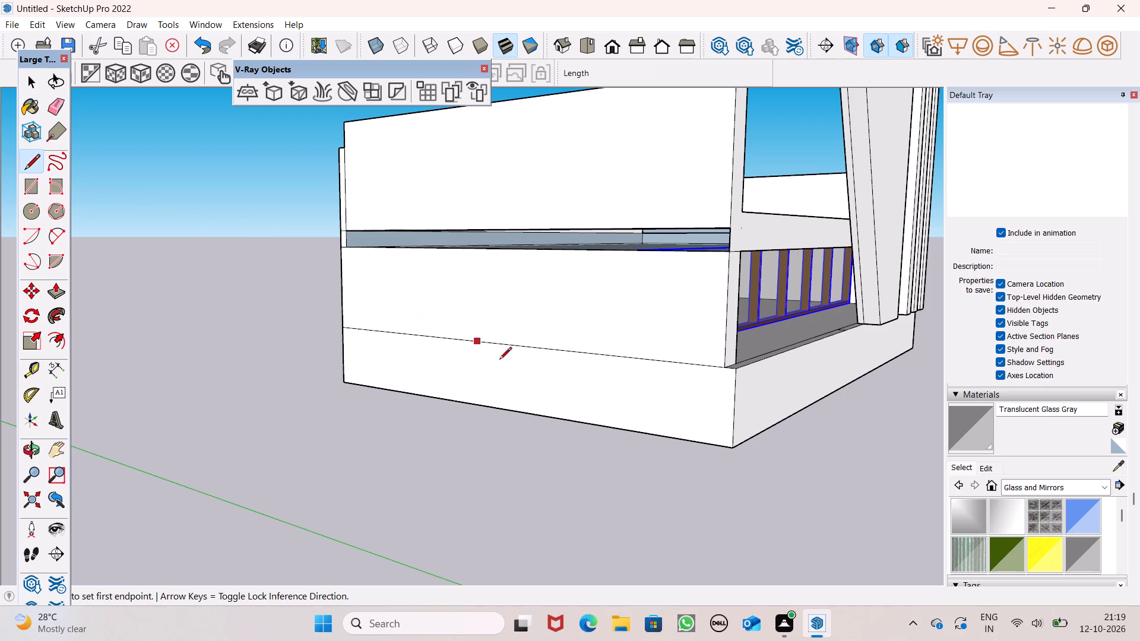
pyautogui.moveTo(507, 363); pyautogui.dragTo(669, 389, button='middle')
pyautogui.scroll(6, 543, 316)
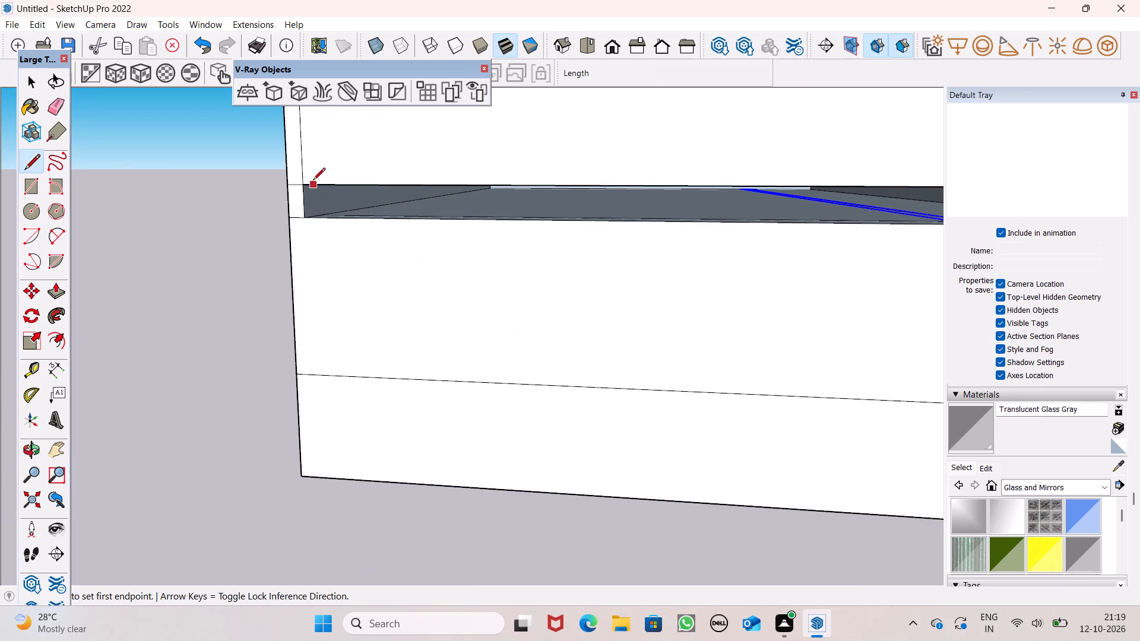
pyautogui.click(303, 181)
pyautogui.click(319, 183)
pyautogui.scroll(-7, 254, 296)
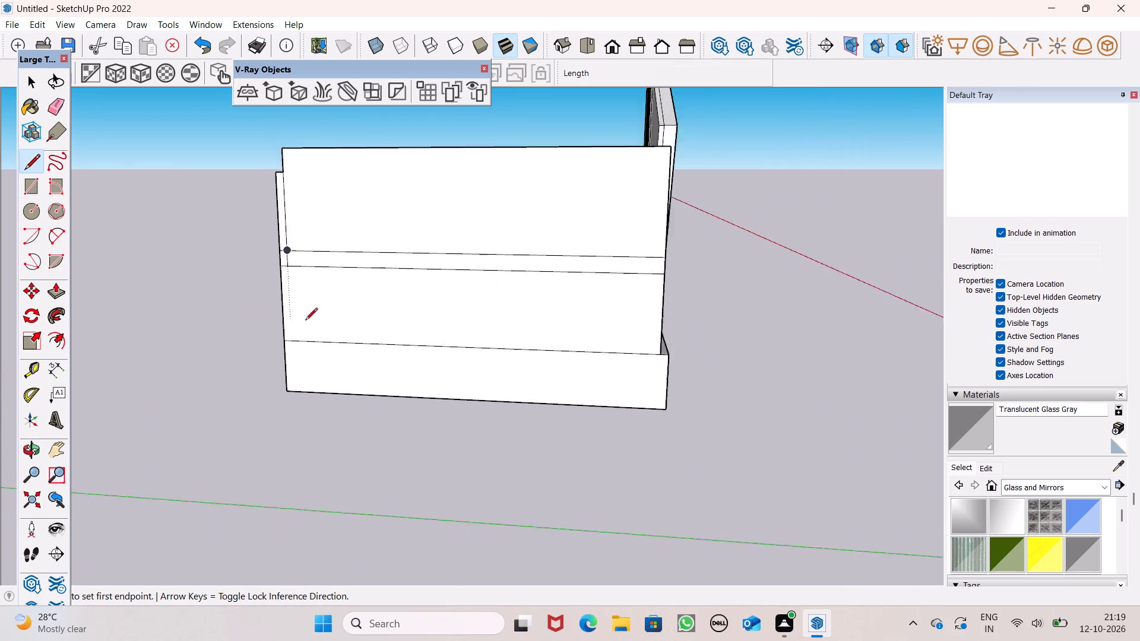
pyautogui.scroll(-2, 305, 321)
pyautogui.moveTo(492, 319); pyautogui.dragTo(224, 367, button='middle')
pyautogui.scroll(-2, 422, 339)
pyautogui.press('space')
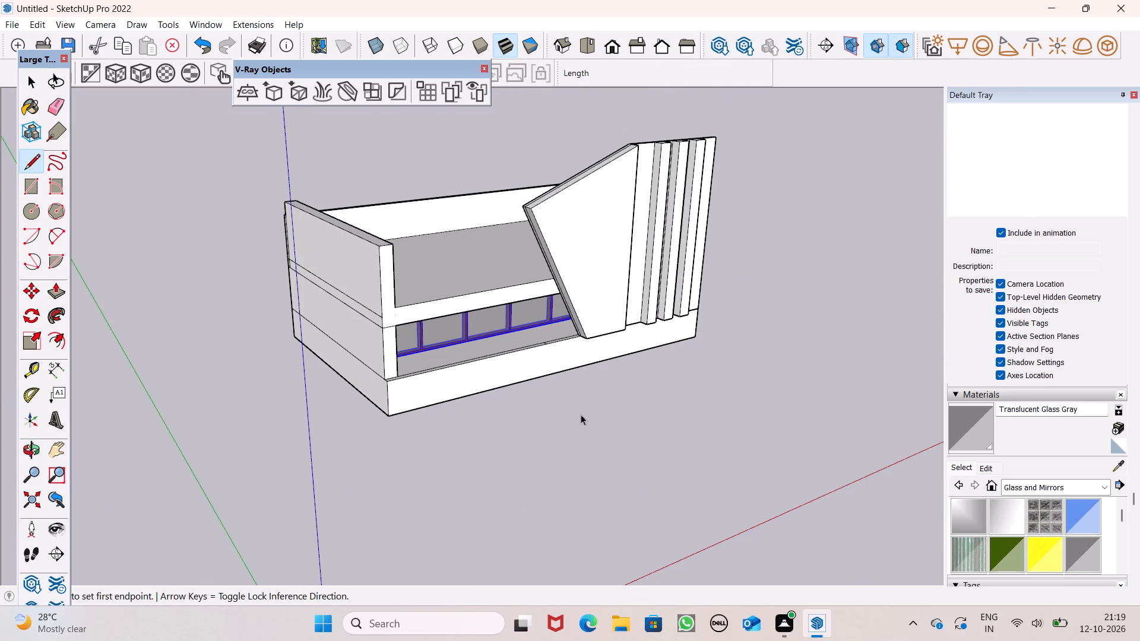
pyautogui.click(588, 410)
# Push/Pull the end wall's top face down about 11' 7", flush with the slab's top surface.
pyautogui.moveTo(673, 414); pyautogui.dragTo(501, 358, button='middle')
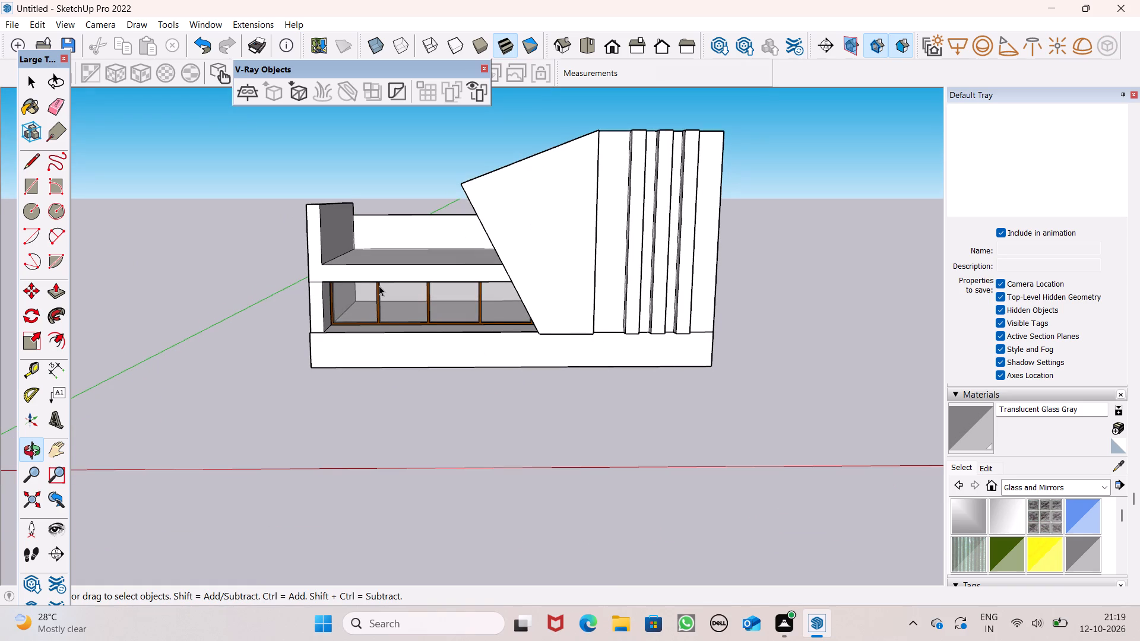
pyautogui.moveTo(379, 284); pyautogui.dragTo(398, 376, button='middle')
pyautogui.scroll(4, 401, 282)
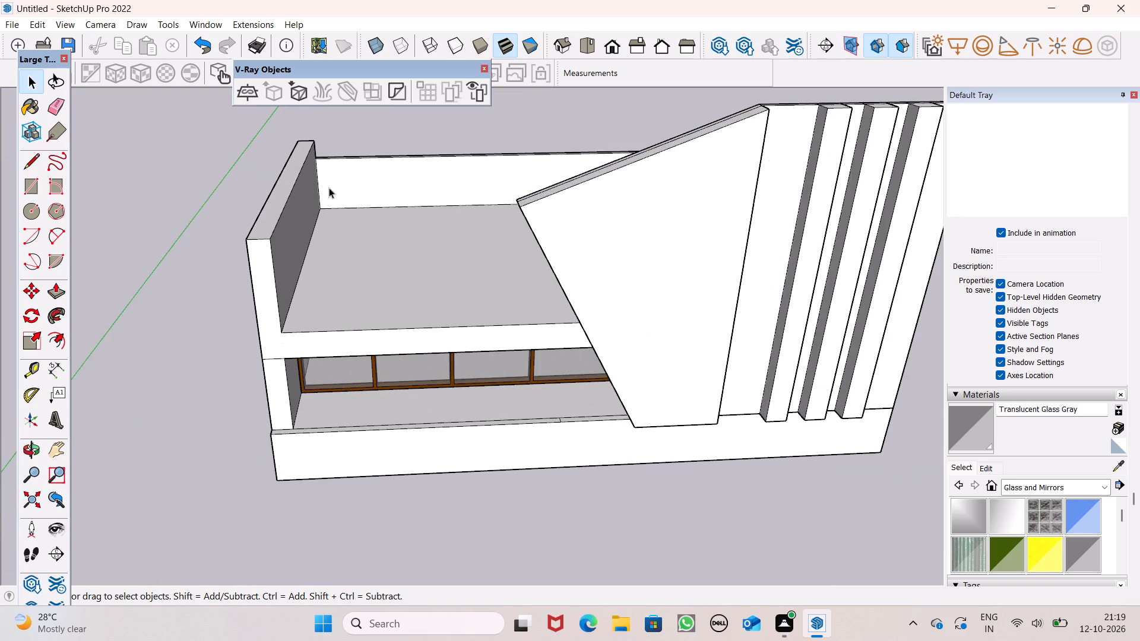
pyautogui.scroll(1, 316, 199)
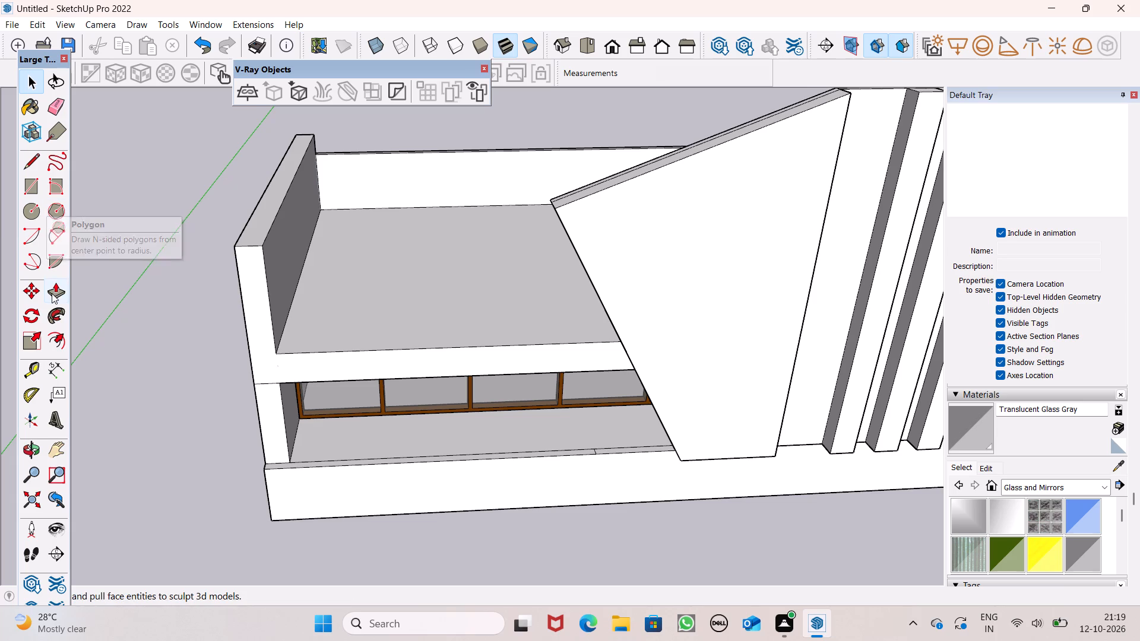
pyautogui.click(50, 296)
pyautogui.moveTo(249, 234); pyautogui.dragTo(272, 278)
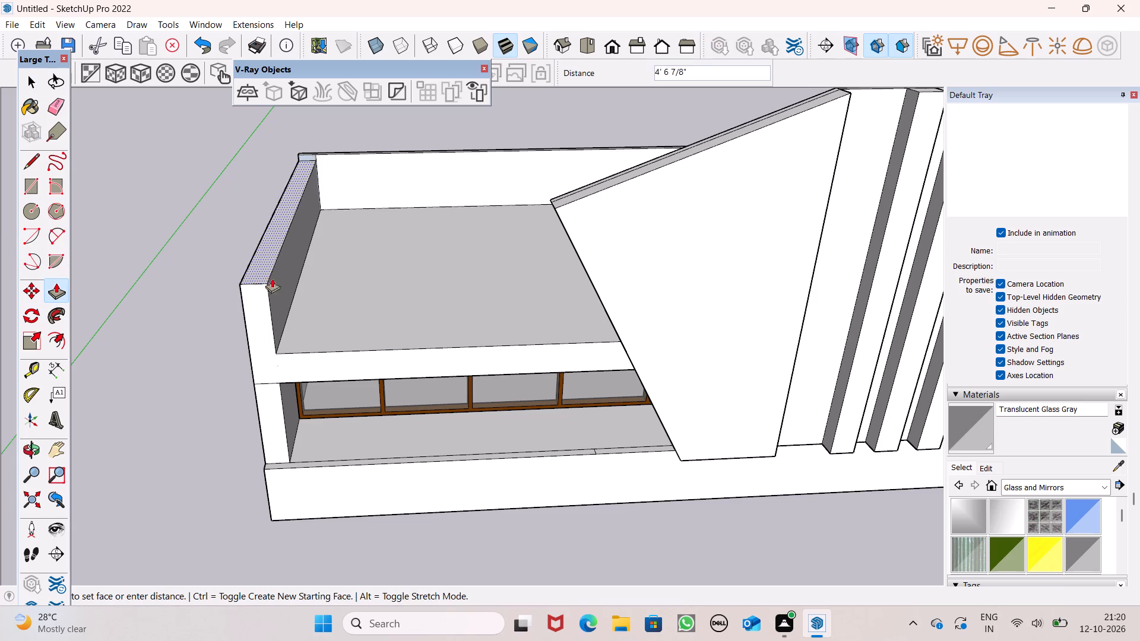
pyautogui.moveTo(272, 278); pyautogui.dragTo(305, 329)
pyautogui.scroll(1, 292, 202)
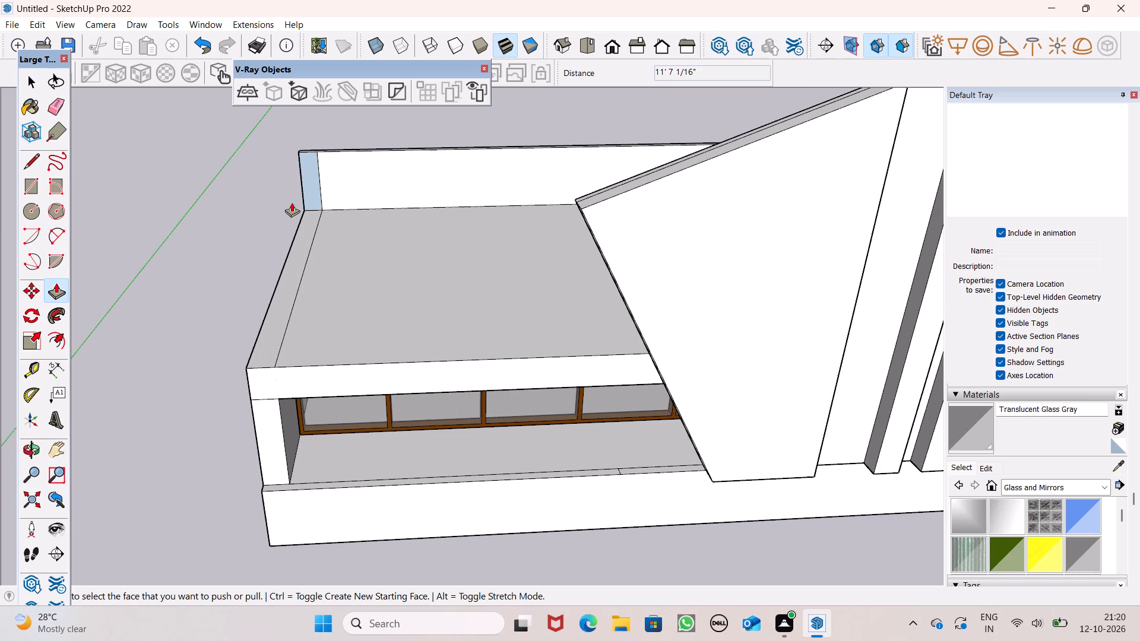
# Erase the leftover edge between the lowered end wall's top and the slab's top surface.
pyautogui.moveTo(405, 243); pyautogui.dragTo(476, 246, button='middle')
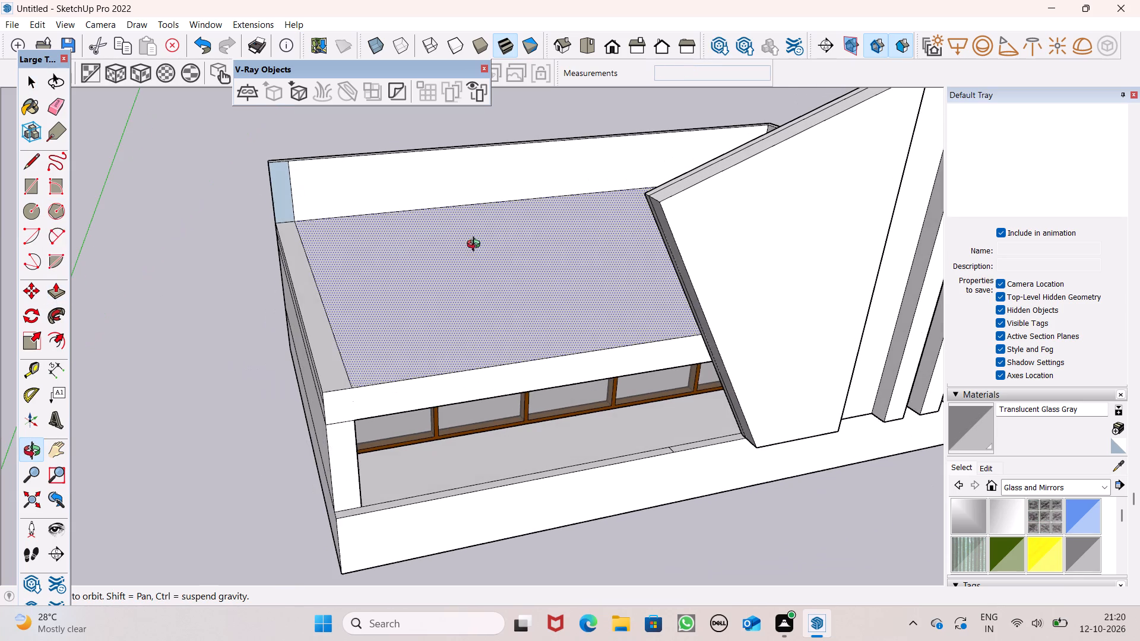
pyautogui.moveTo(476, 246); pyautogui.dragTo(477, 246, button='middle')
pyautogui.press('space')
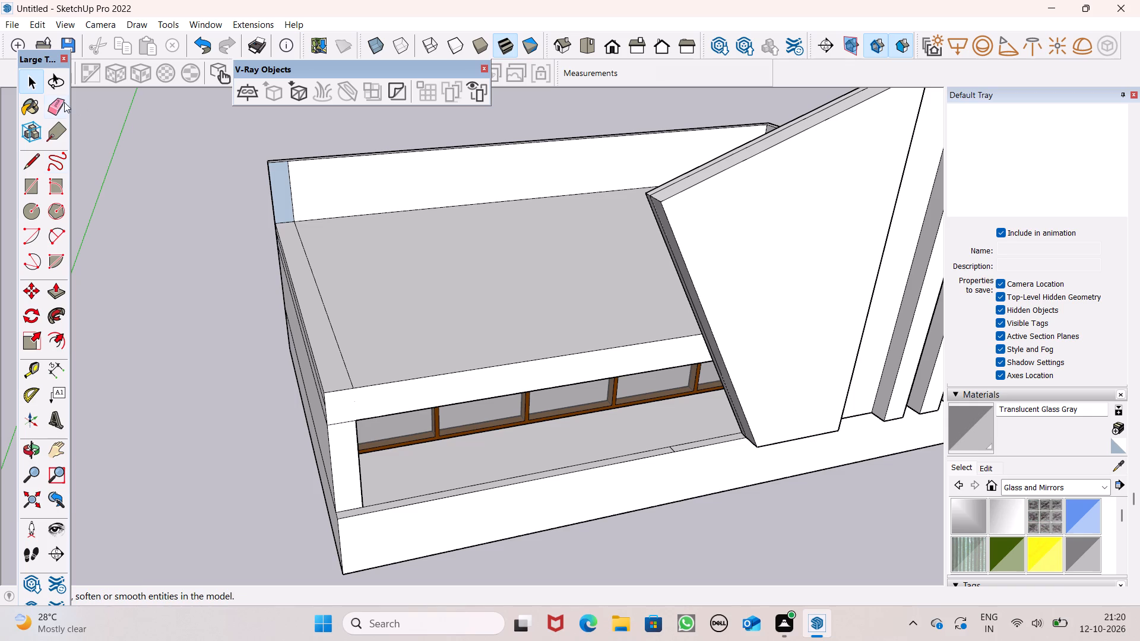
pyautogui.click(60, 102)
pyautogui.moveTo(360, 359); pyautogui.dragTo(340, 366)
pyautogui.press('space')
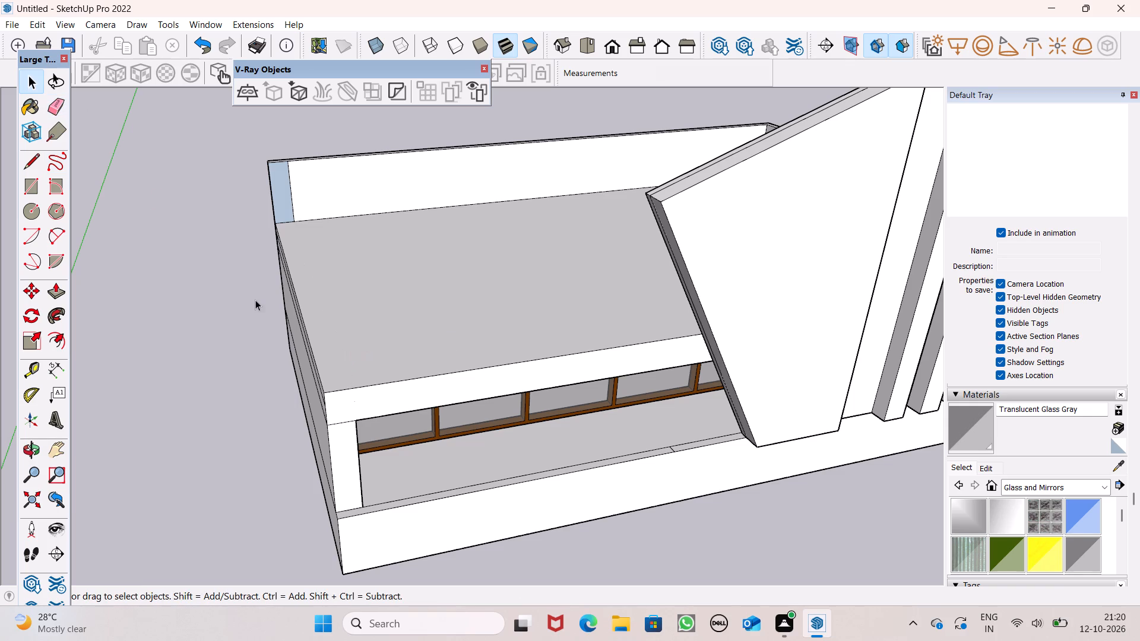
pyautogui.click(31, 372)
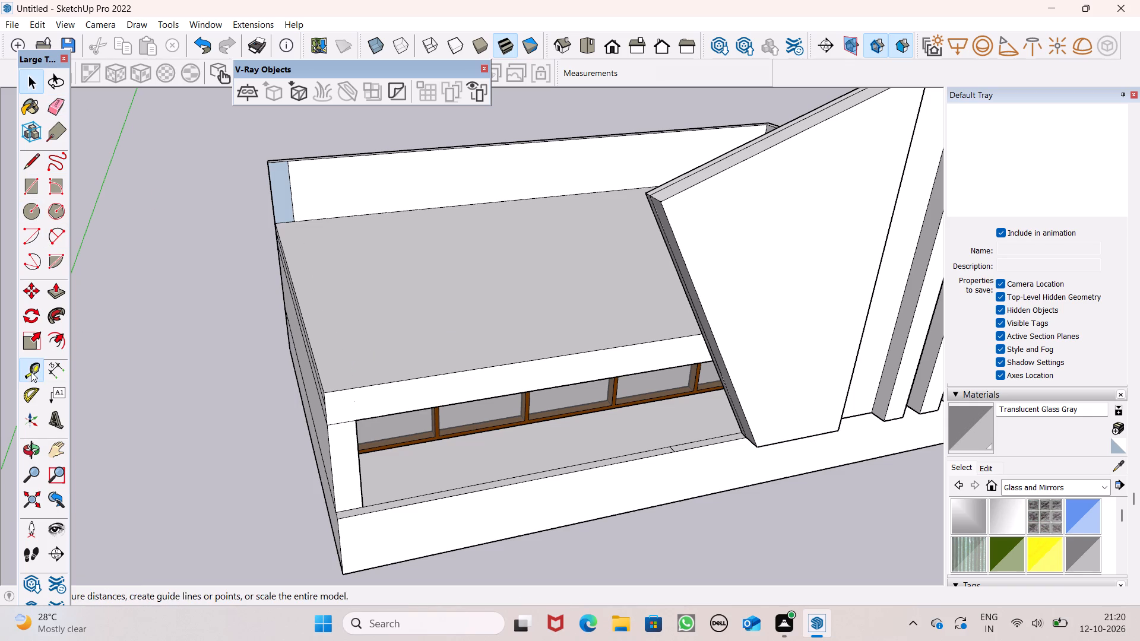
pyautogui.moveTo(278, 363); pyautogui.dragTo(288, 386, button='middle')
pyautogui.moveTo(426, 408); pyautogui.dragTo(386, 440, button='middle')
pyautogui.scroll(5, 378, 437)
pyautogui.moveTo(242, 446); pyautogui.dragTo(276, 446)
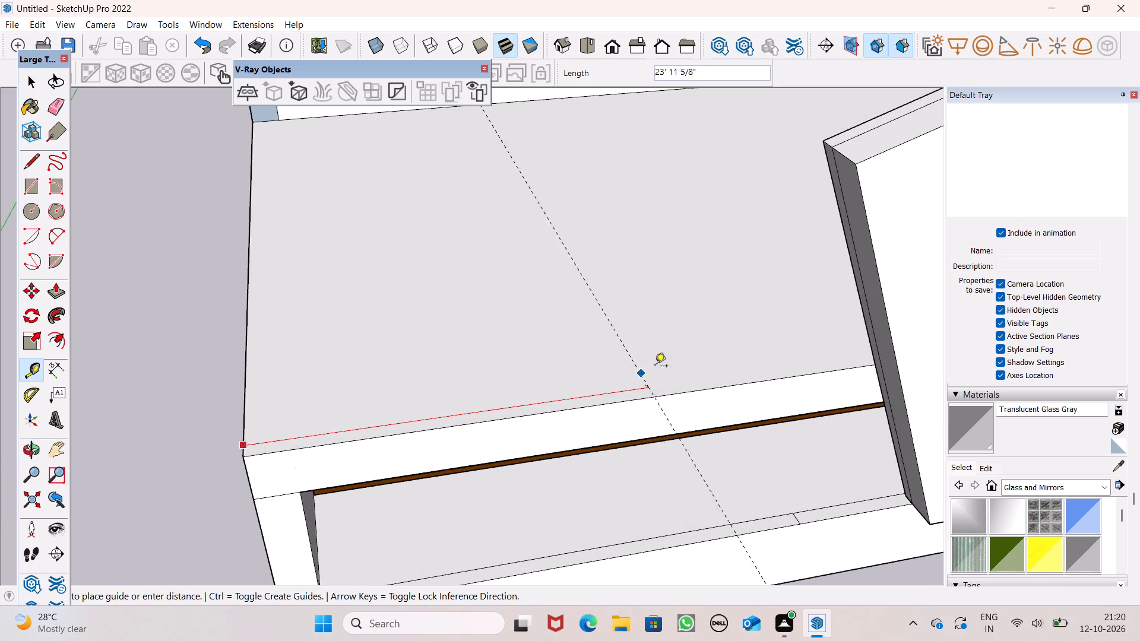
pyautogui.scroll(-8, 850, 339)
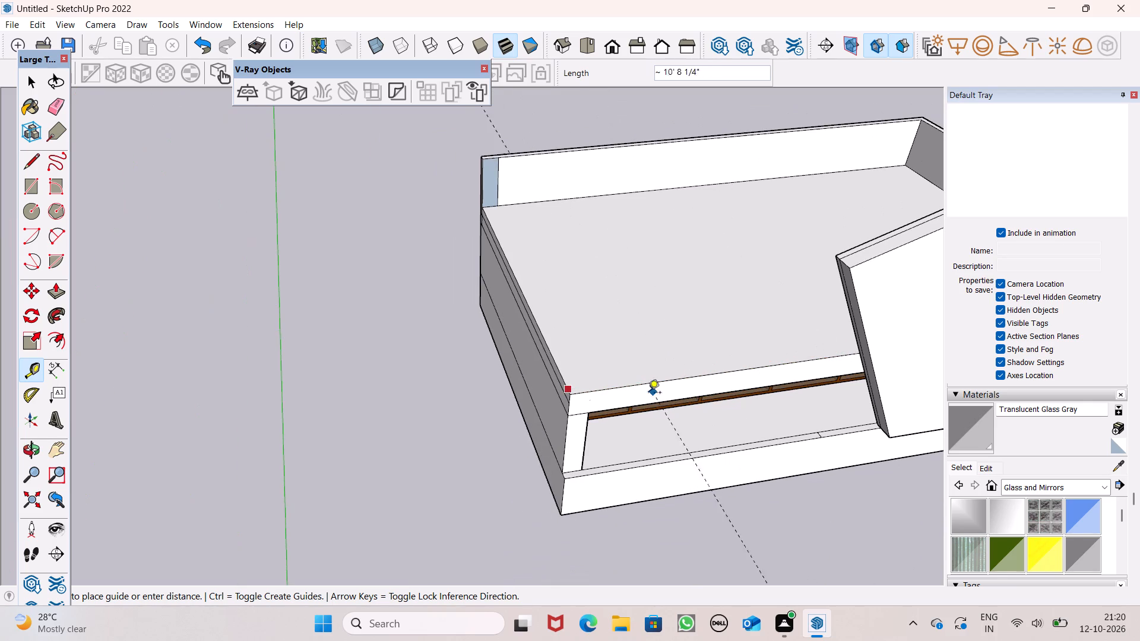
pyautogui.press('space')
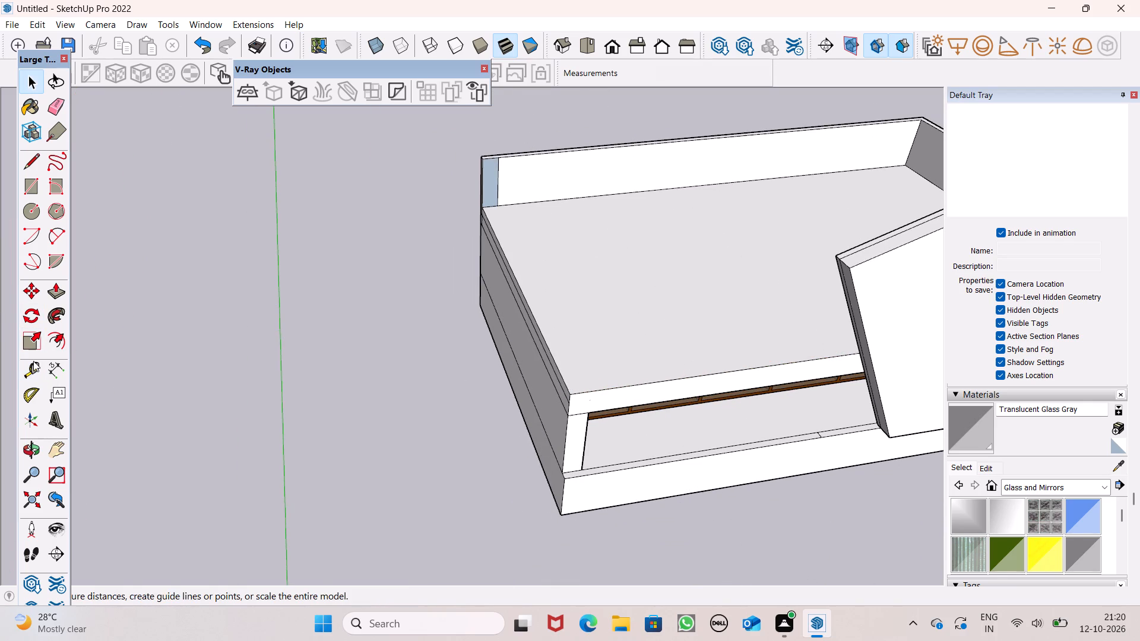
# Place a guide about 9" in from the slab's outer end edge and a second parallel guide 3" further in.
pyautogui.click(33, 361)
pyautogui.scroll(4, 539, 334)
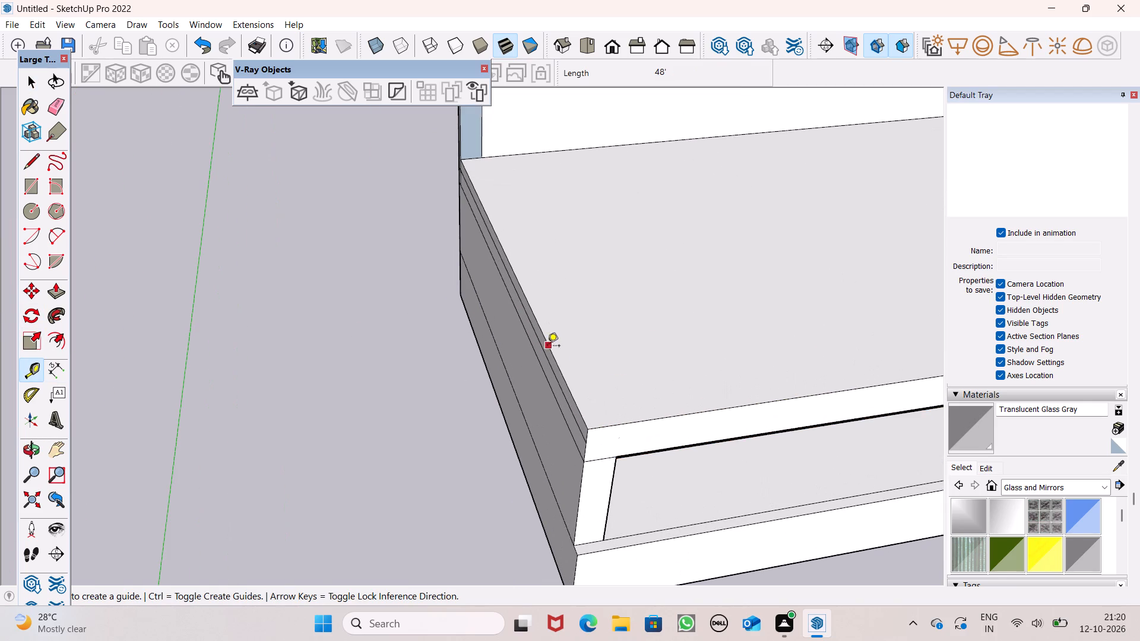
pyautogui.scroll(1, 588, 366)
pyautogui.moveTo(588, 366); pyautogui.dragTo(543, 381, button='middle')
pyautogui.click(521, 387)
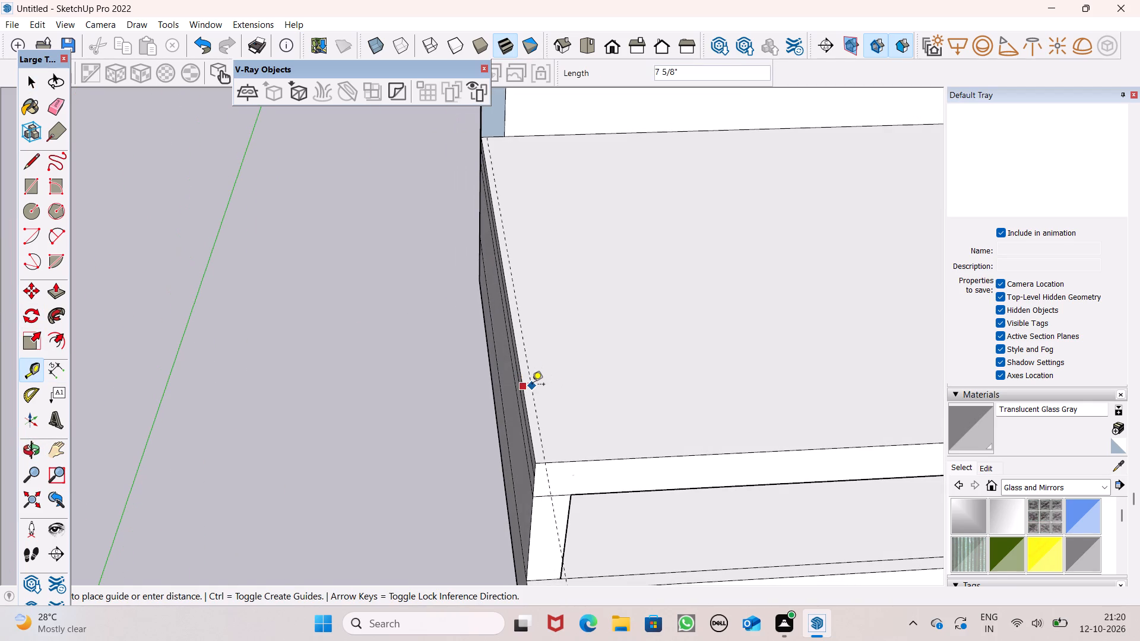
pyautogui.click(533, 384)
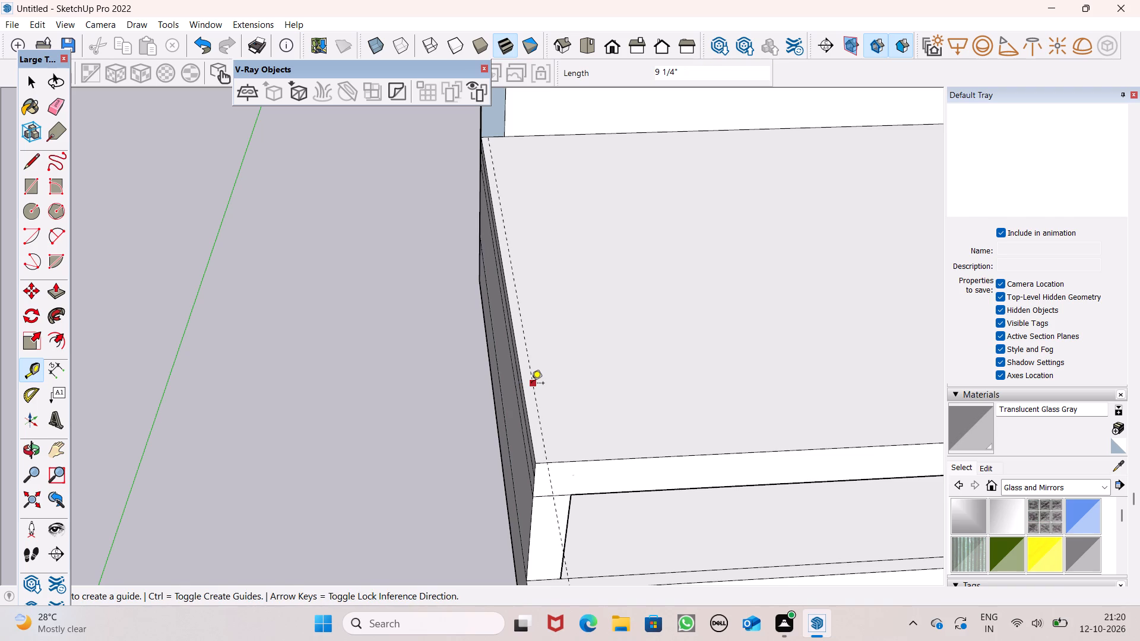
pyautogui.click(531, 383)
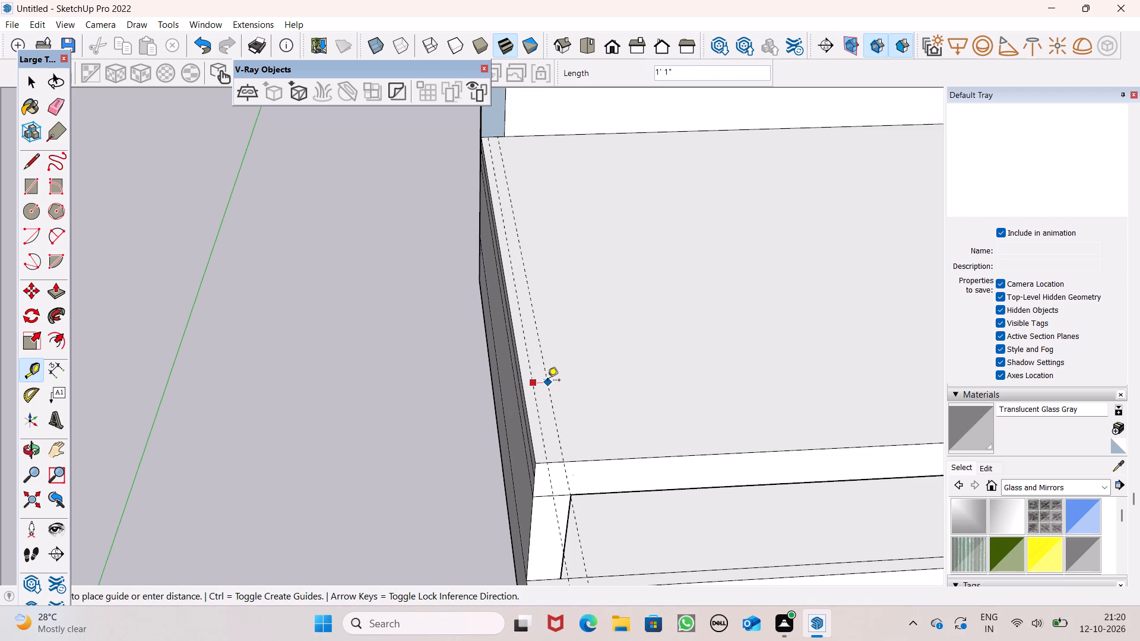
pyautogui.press('3')
pyautogui.hotkey('shift', '"')
pyautogui.press('Return')
# Place a guide just inside the slab's front edge and a second parallel guide 3" further in.
pyautogui.scroll(-2, 523, 335)
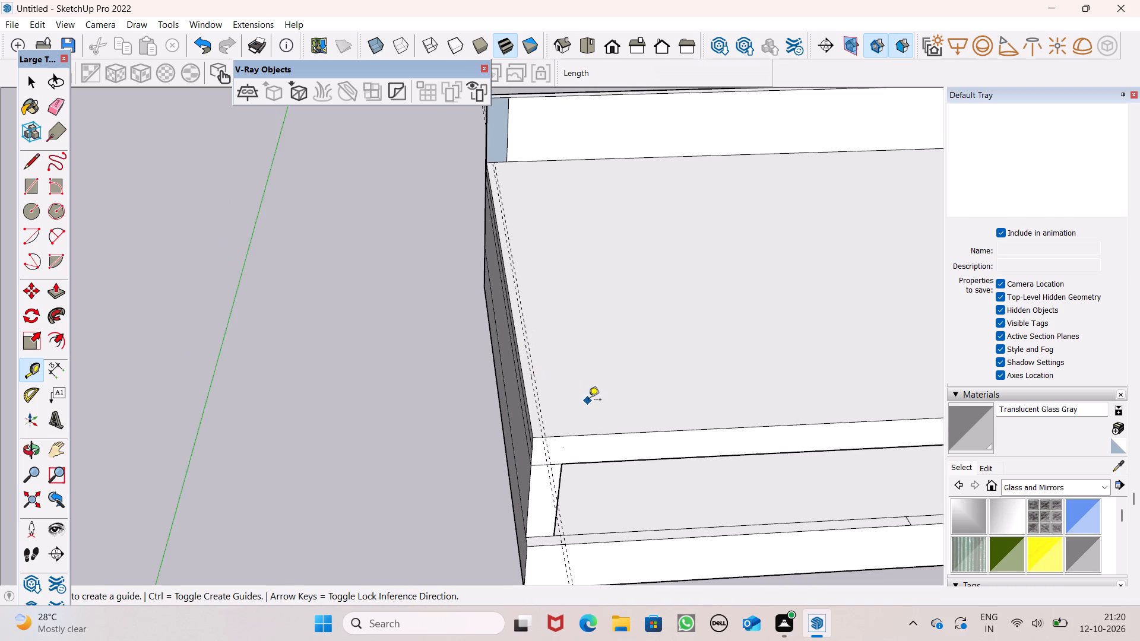
pyautogui.scroll(6, 589, 401)
pyautogui.scroll(-2, 555, 456)
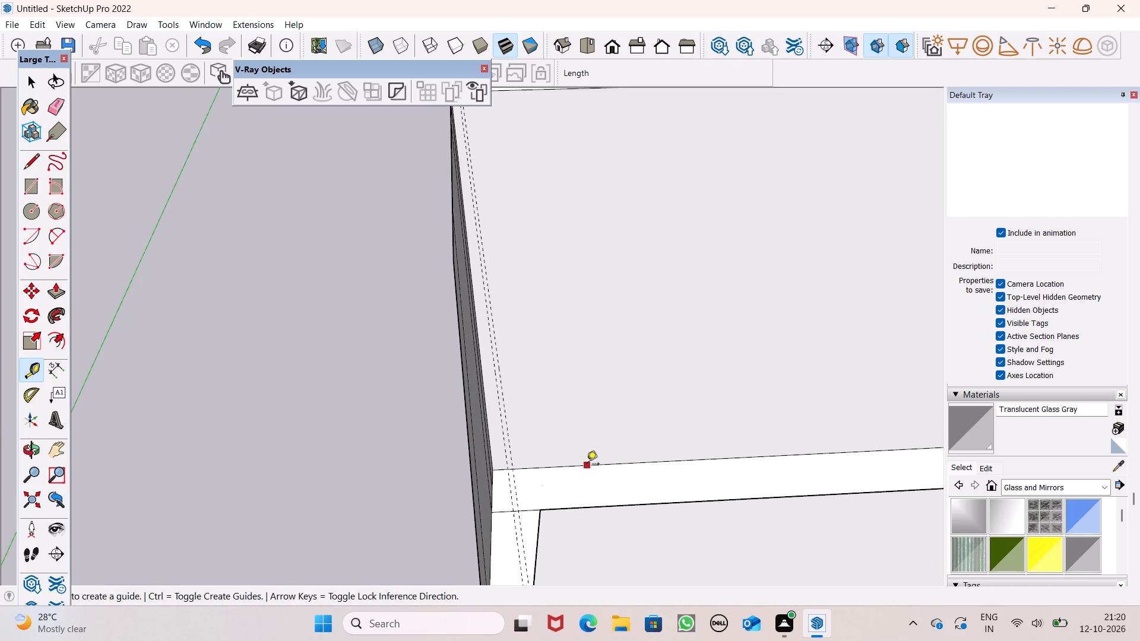
pyautogui.click(587, 465)
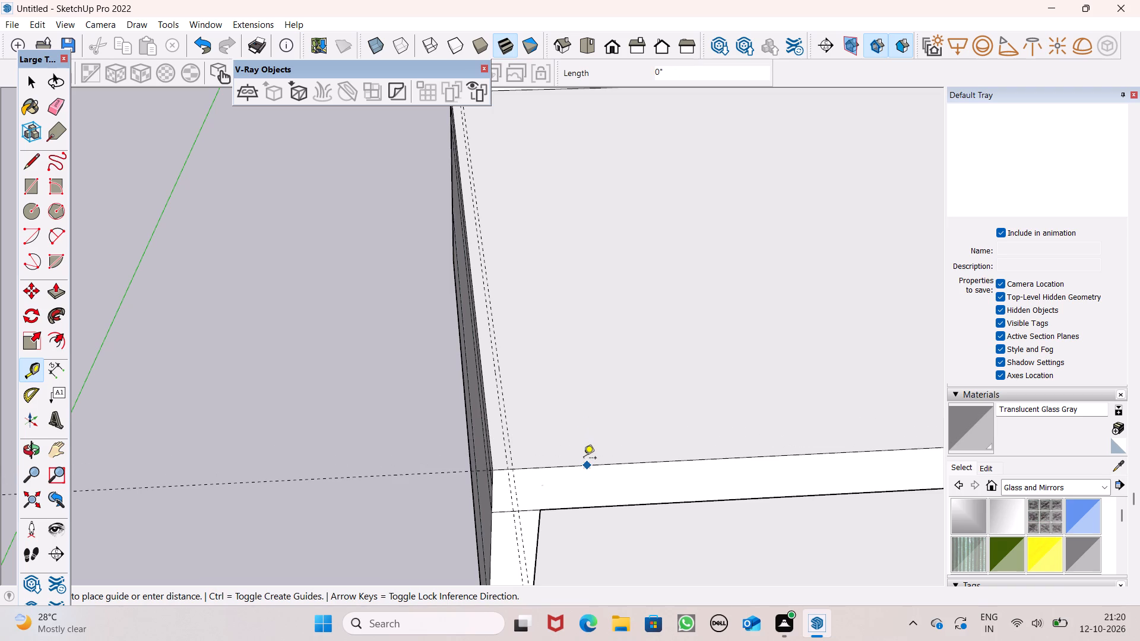
pyautogui.click(584, 453)
pyautogui.click(583, 455)
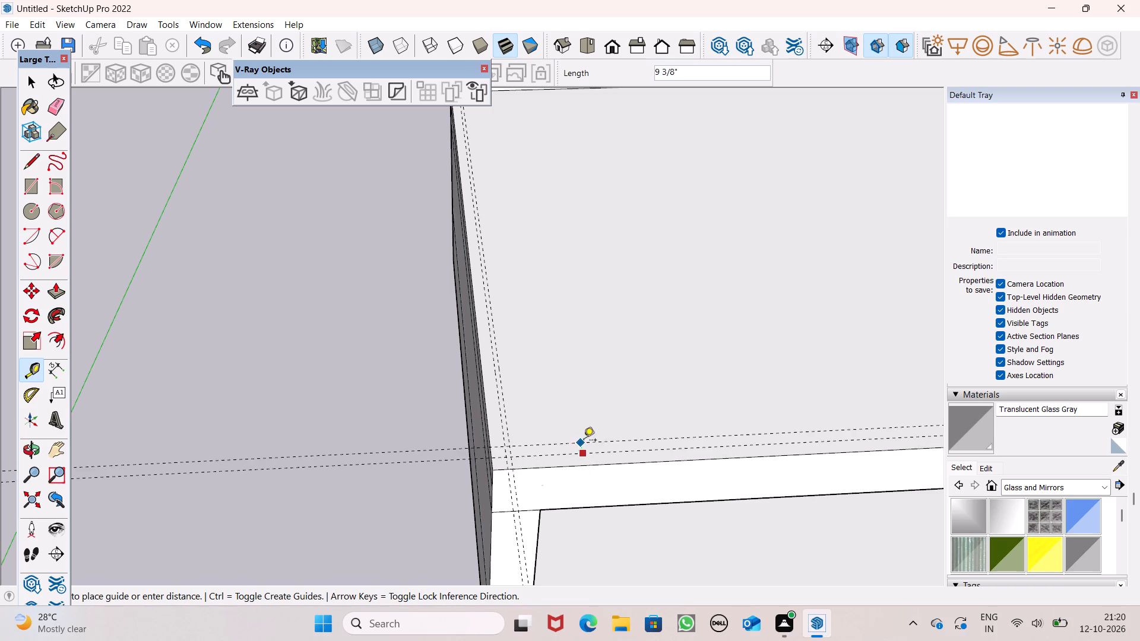
pyautogui.press('3')
pyautogui.hotkey('shift', '"')
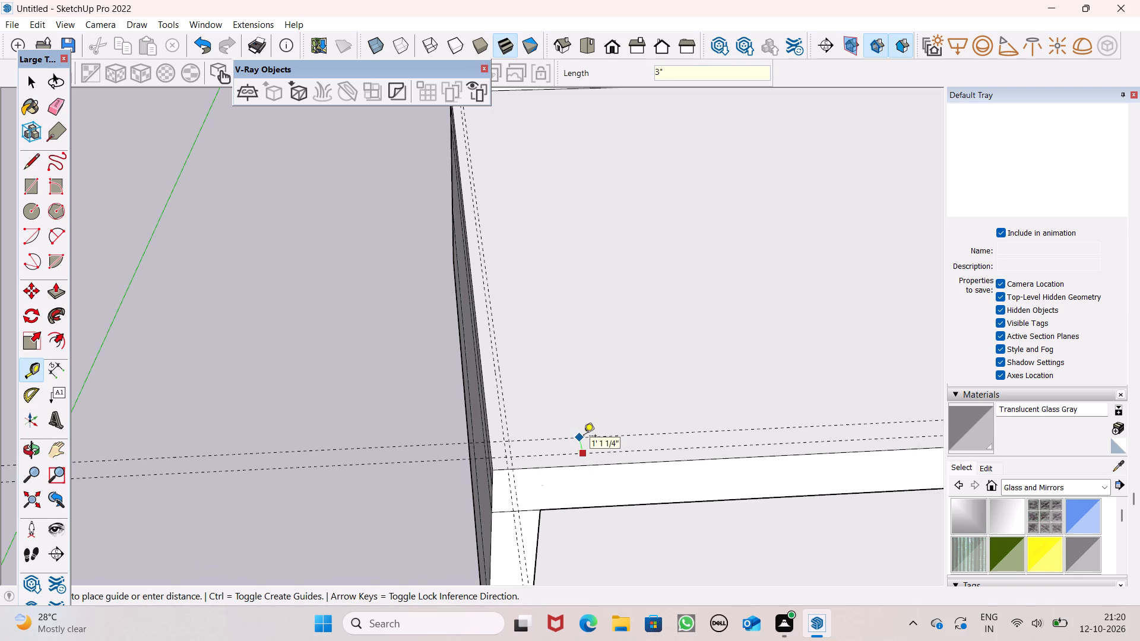
pyautogui.press('Return')
pyautogui.press('space')
# Draw a strip rectangle 3" wide and about 47' 2" long between the two guides along the slab's outer end edge.
pyautogui.moveTo(518, 439); pyautogui.dragTo(523, 445, button='middle')
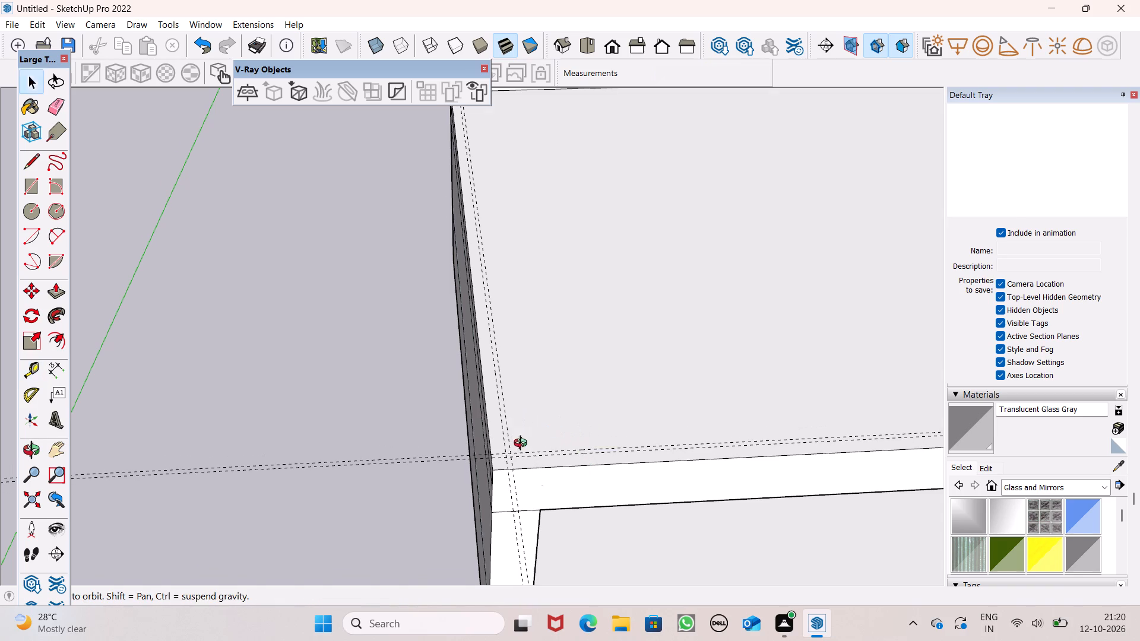
pyautogui.moveTo(523, 445); pyautogui.dragTo(599, 445, button='middle')
pyautogui.scroll(-6, 537, 421)
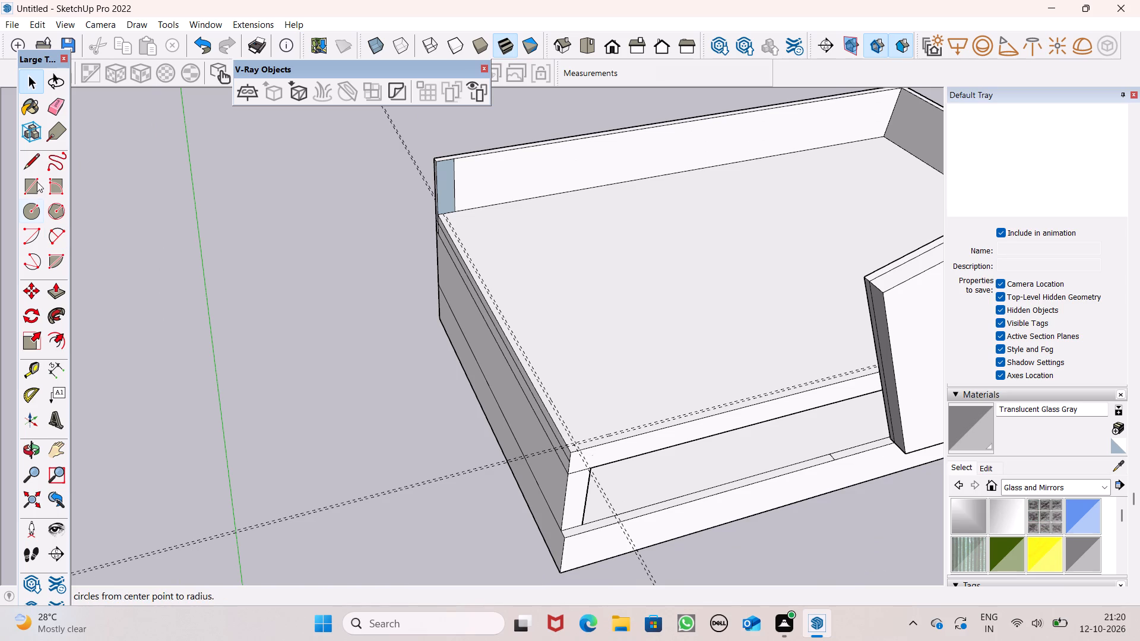
pyautogui.click(36, 180)
pyautogui.scroll(7, 512, 202)
pyautogui.scroll(6, 391, 217)
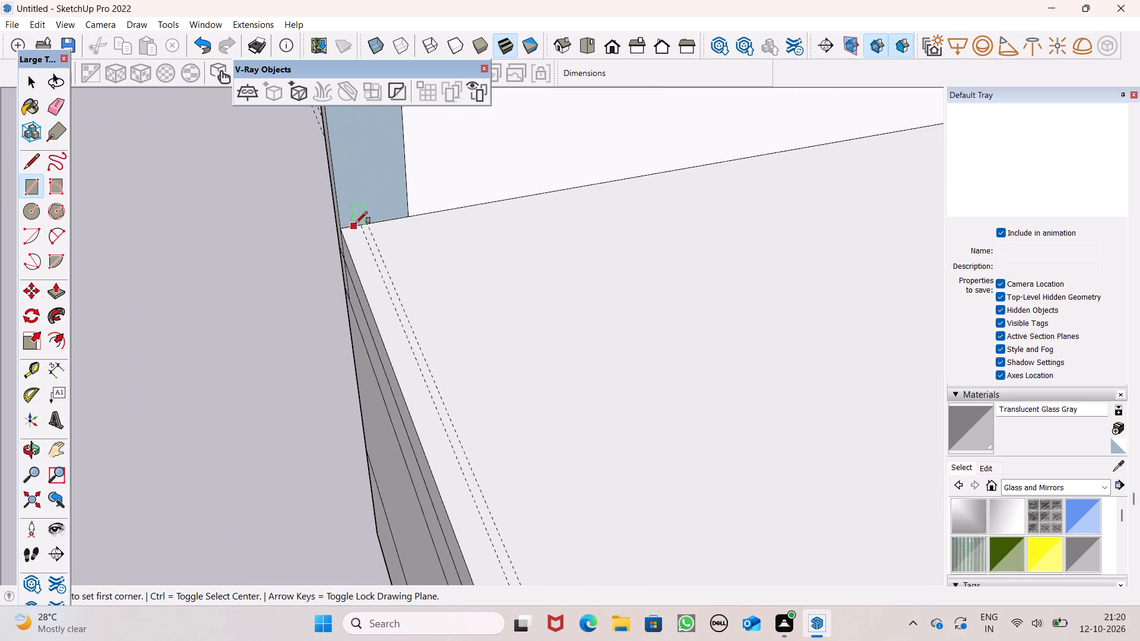
pyautogui.click(360, 226)
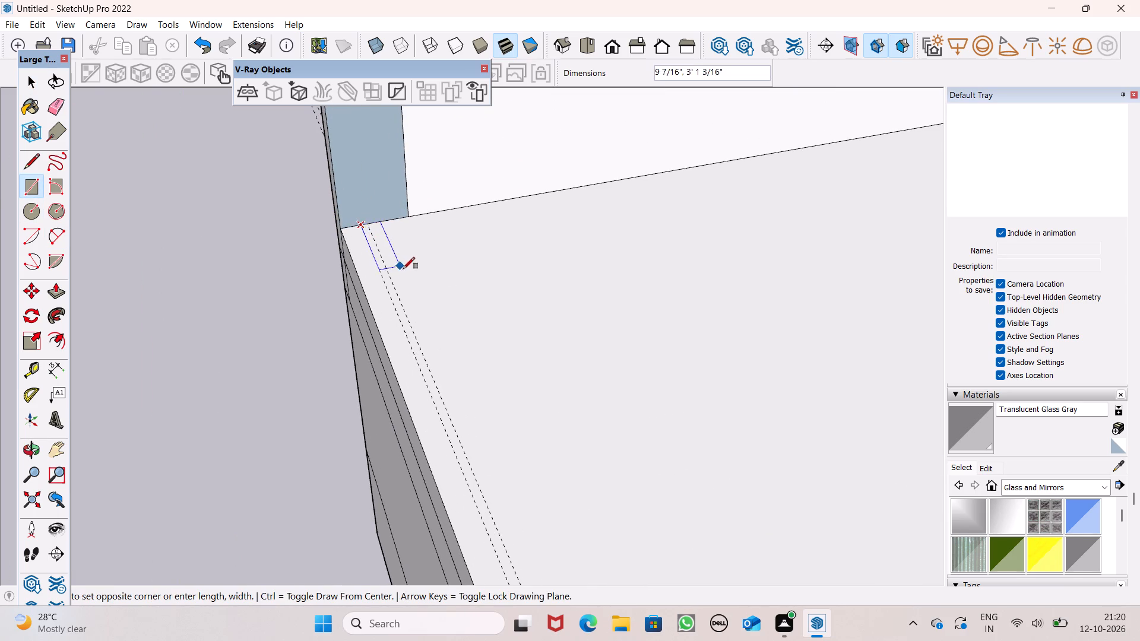
pyautogui.scroll(1, 406, 280)
pyautogui.scroll(-17, 406, 280)
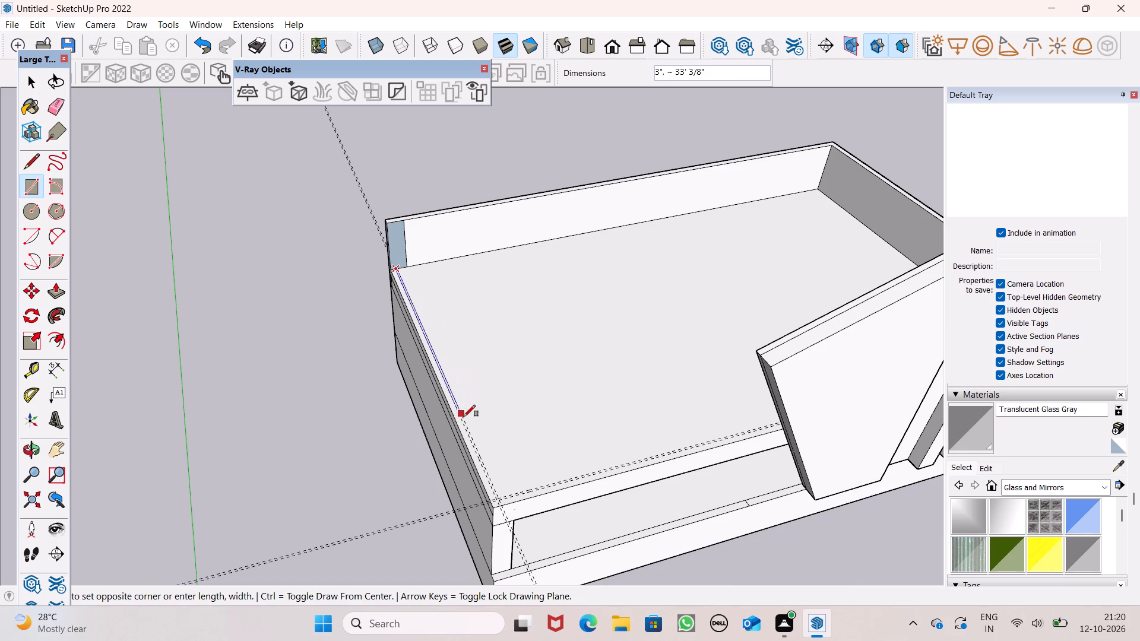
pyautogui.scroll(5, 508, 510)
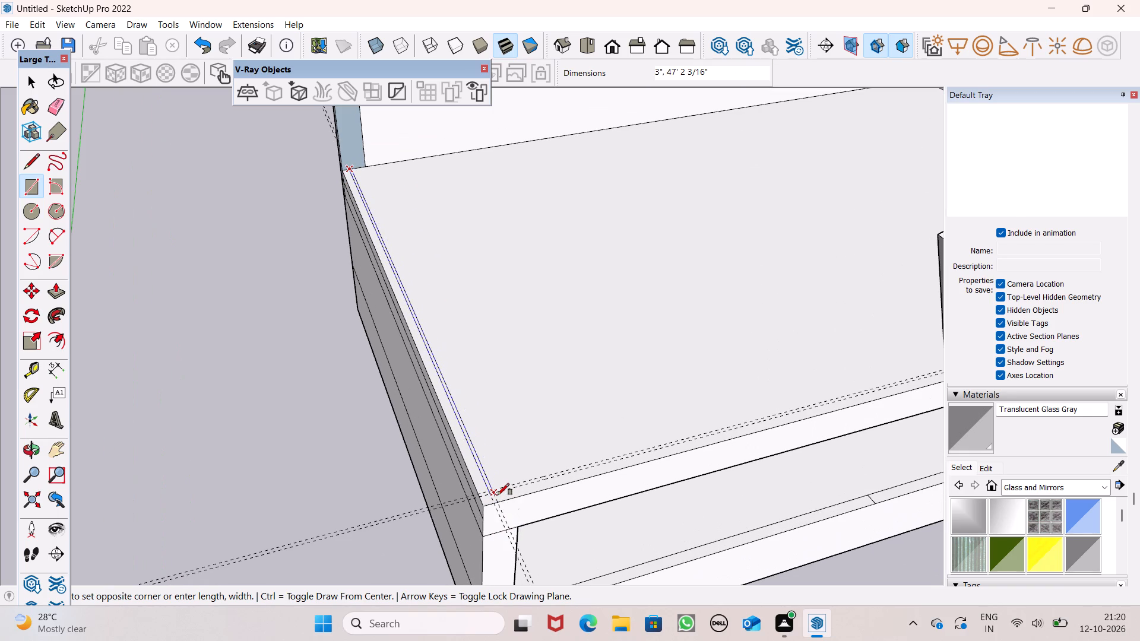
pyautogui.scroll(7, 498, 495)
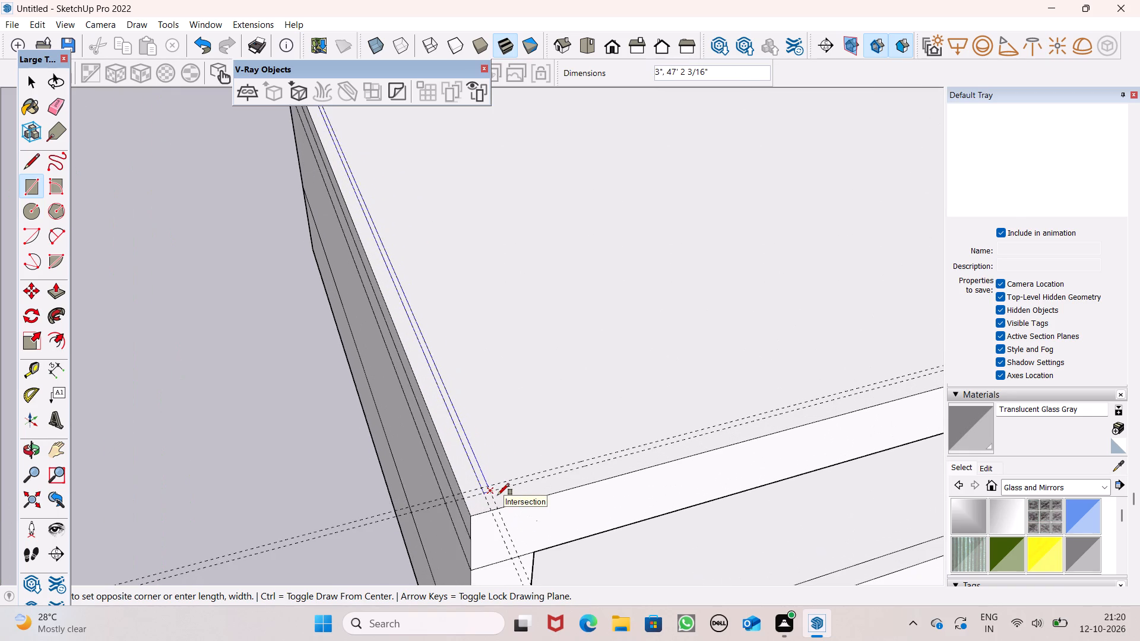
pyautogui.scroll(6, 489, 493)
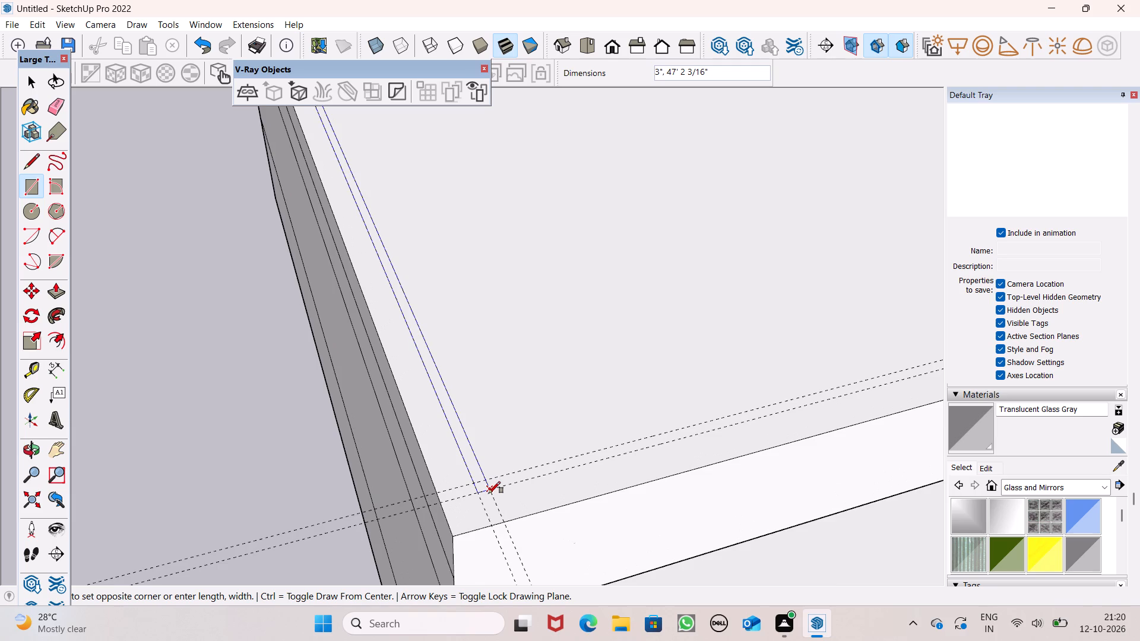
pyautogui.click(490, 488)
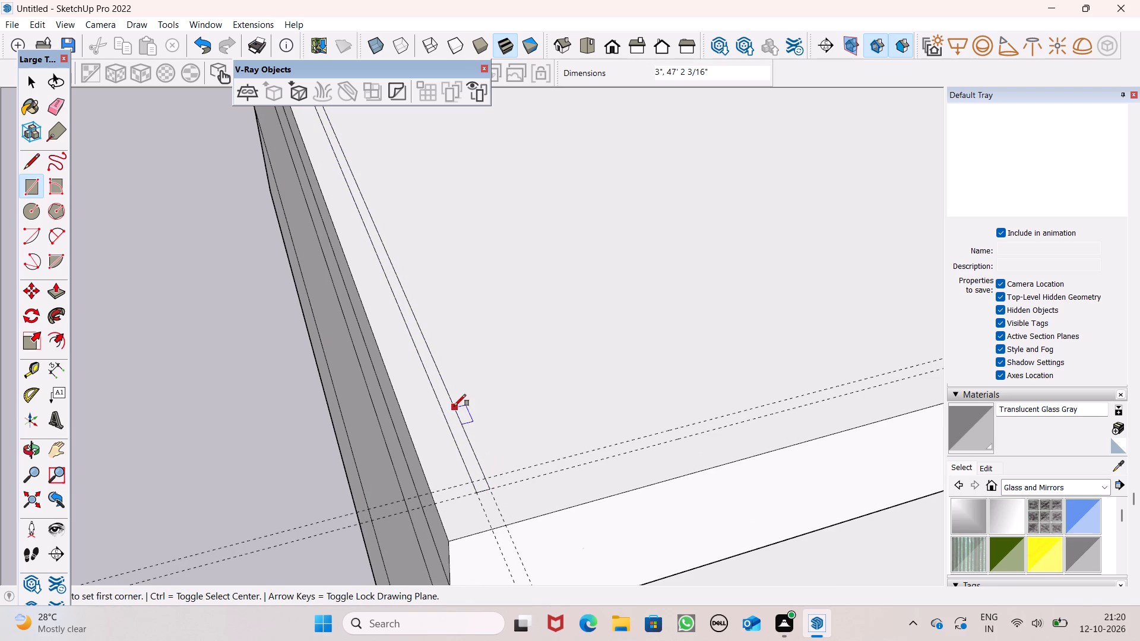
# Draw a strip rectangle about 2 3/4" by 78' 3" between the guides along the slab's front edge, meeting the end strip.
pyautogui.scroll(-4, 579, 433)
pyautogui.scroll(-4, 156, 507)
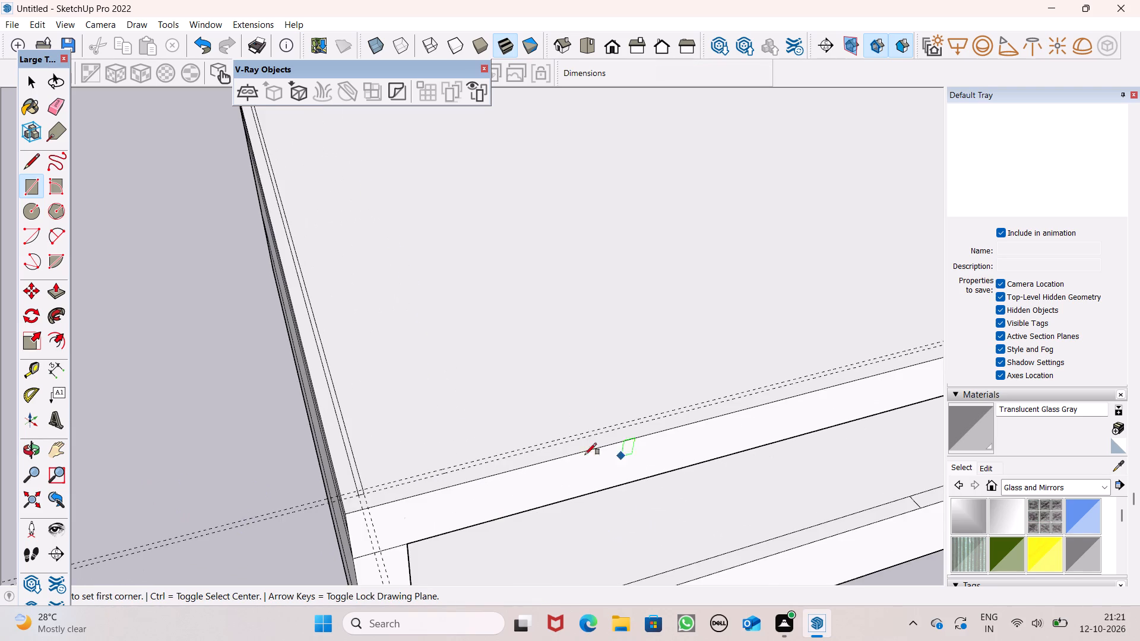
pyautogui.scroll(-8, 557, 459)
pyautogui.moveTo(509, 497); pyautogui.dragTo(938, 502, button='middle')
pyautogui.scroll(-5, 553, 450)
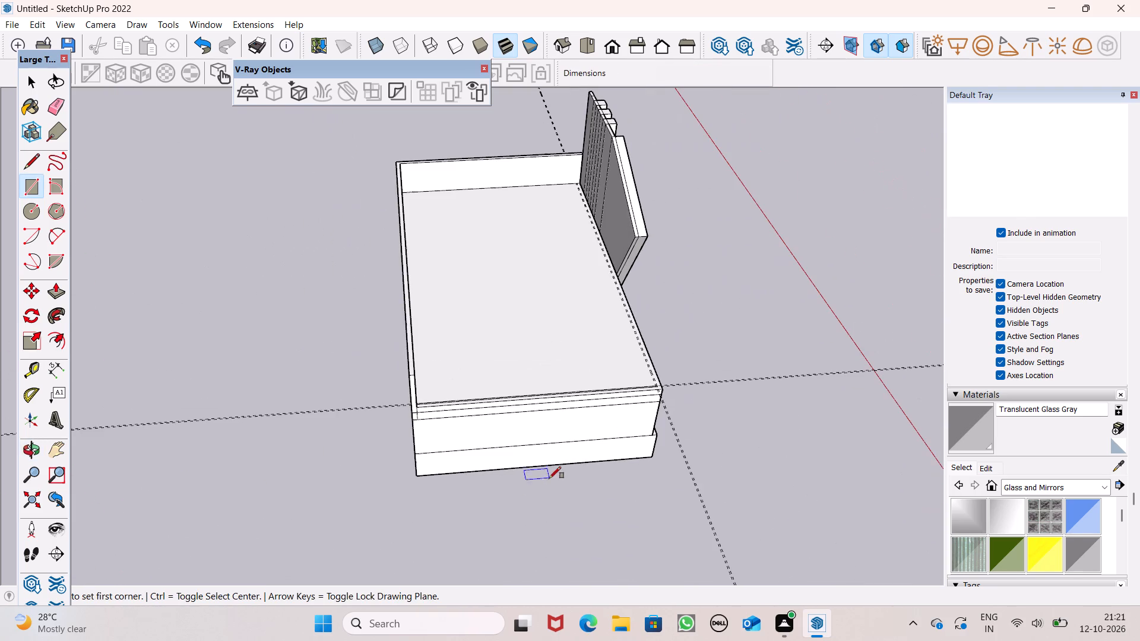
pyautogui.scroll(8, 607, 231)
pyautogui.scroll(7, 559, 142)
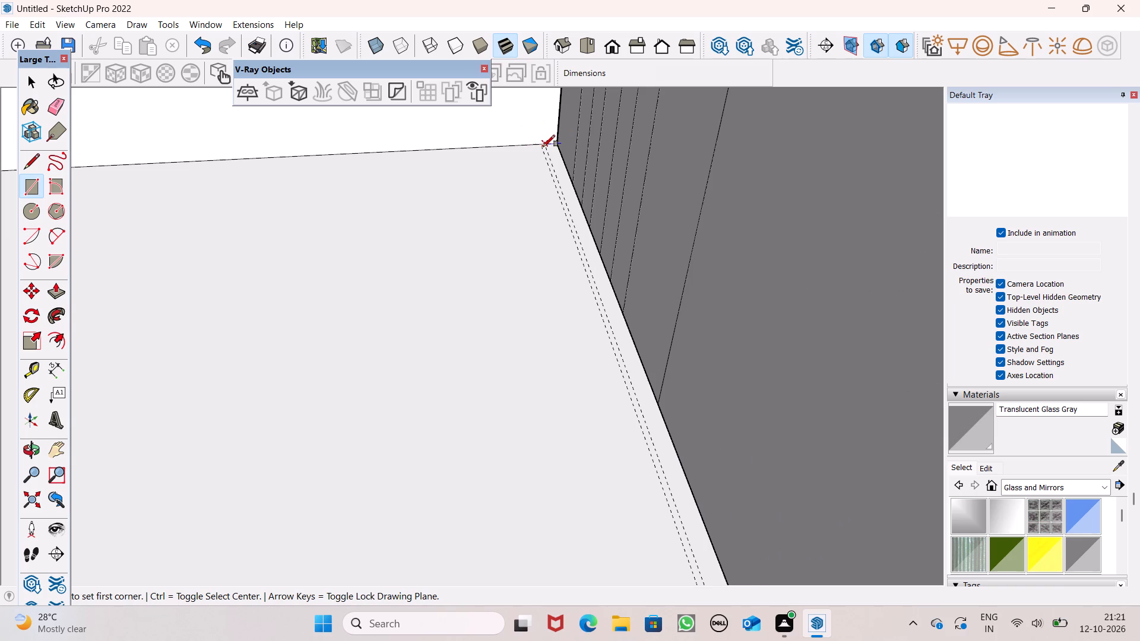
pyautogui.scroll(8, 544, 147)
pyautogui.click(537, 138)
pyautogui.scroll(-8, 555, 194)
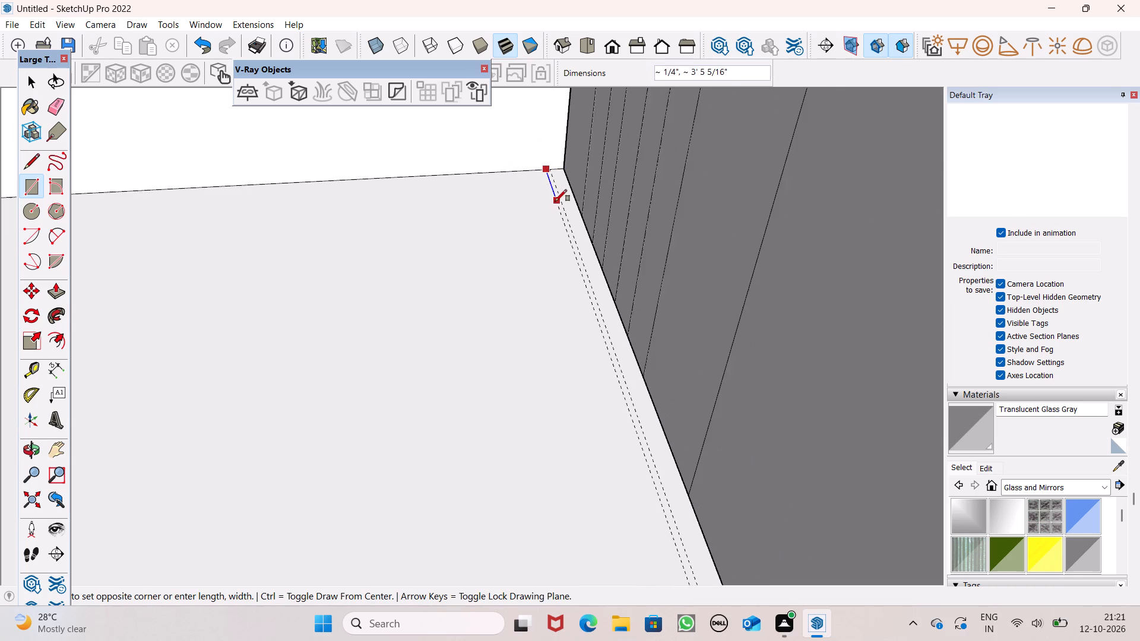
pyautogui.scroll(-7, 555, 201)
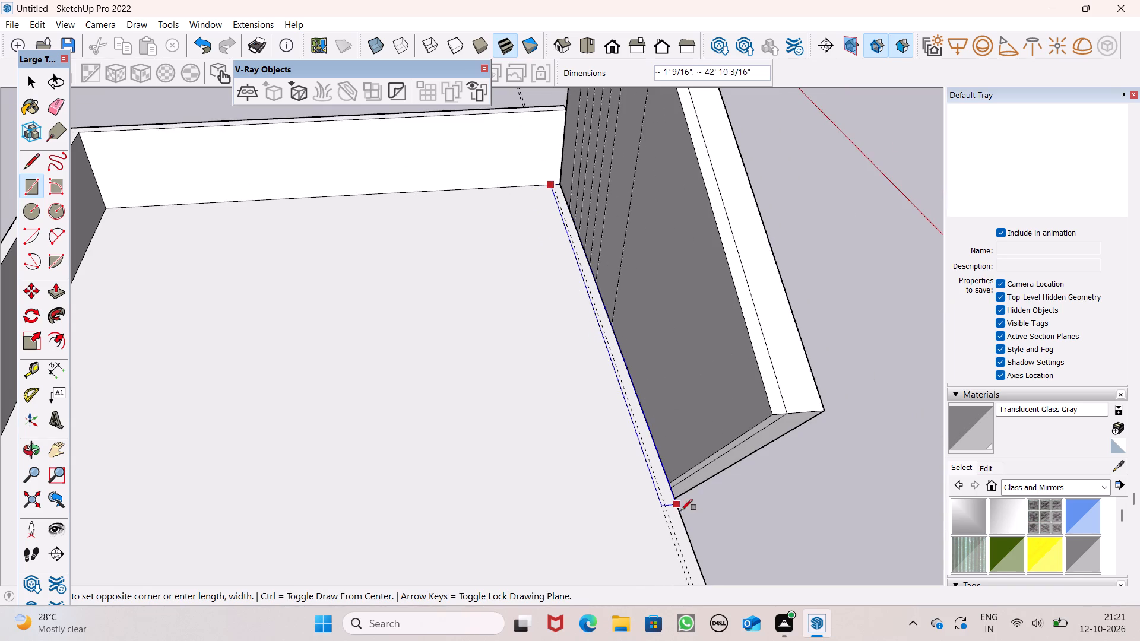
pyautogui.scroll(-1, 683, 497)
pyautogui.scroll(1, 683, 497)
pyautogui.scroll(-10, 683, 497)
pyautogui.scroll(-3, 637, 443)
pyautogui.scroll(1, 637, 443)
pyautogui.scroll(-2, 637, 443)
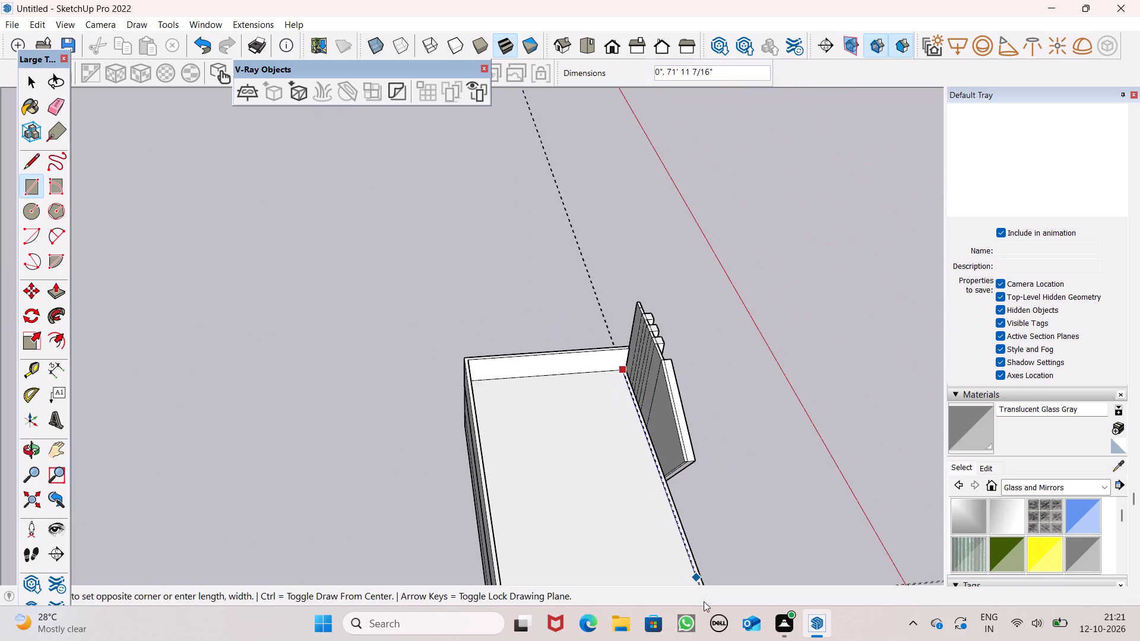
pyautogui.scroll(-6, 644, 442)
pyautogui.scroll(8, 680, 564)
pyautogui.scroll(8, 672, 507)
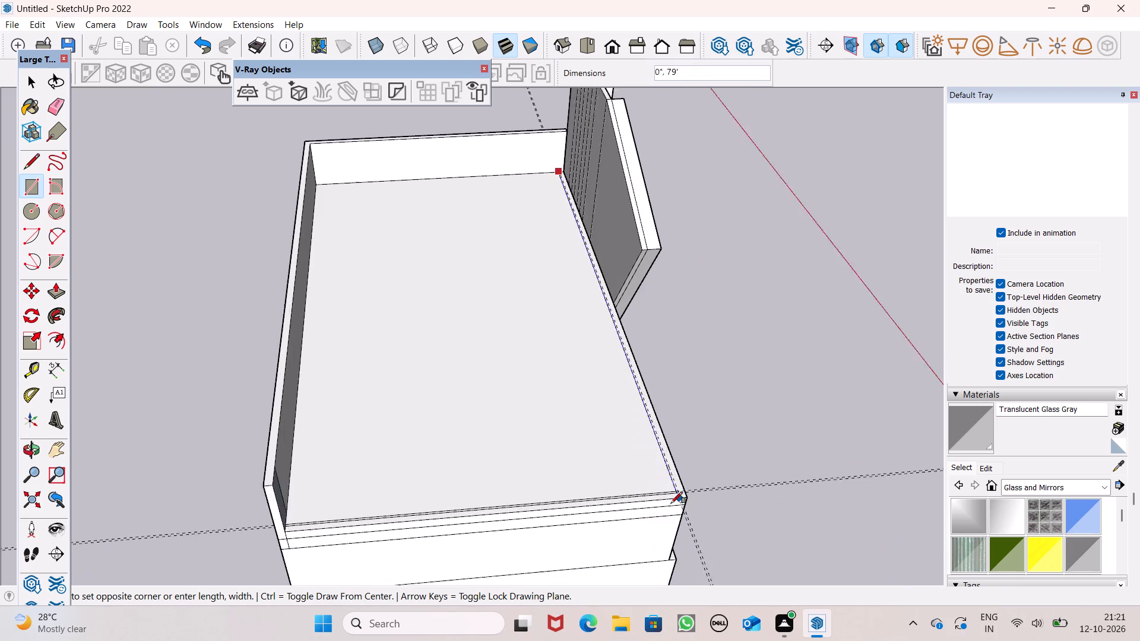
pyautogui.scroll(20, 677, 482)
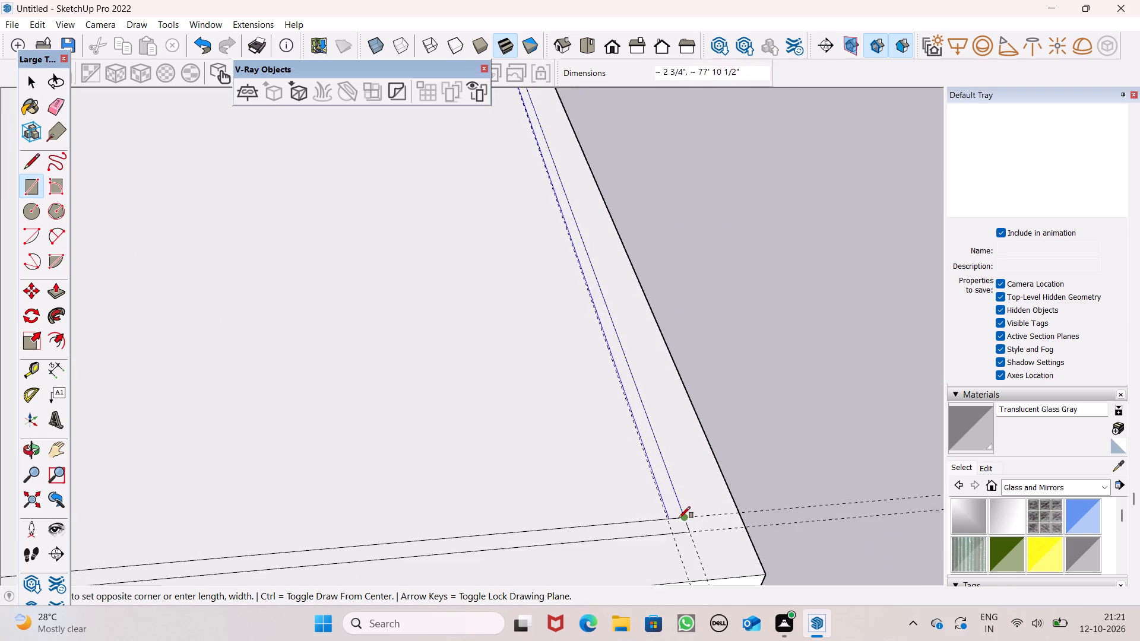
pyautogui.scroll(3, 679, 518)
pyautogui.click(694, 538)
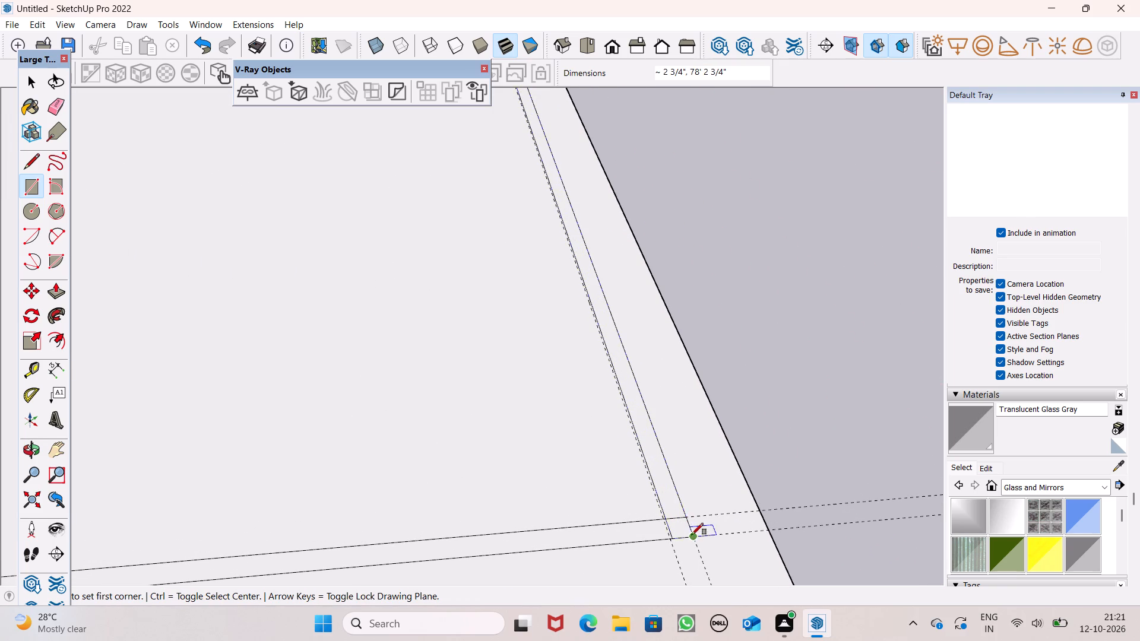
pyautogui.scroll(-5, 584, 455)
pyautogui.press('space')
# Erase both pairs of construction guides along the slab's end and front edges.
pyautogui.scroll(-7, 712, 358)
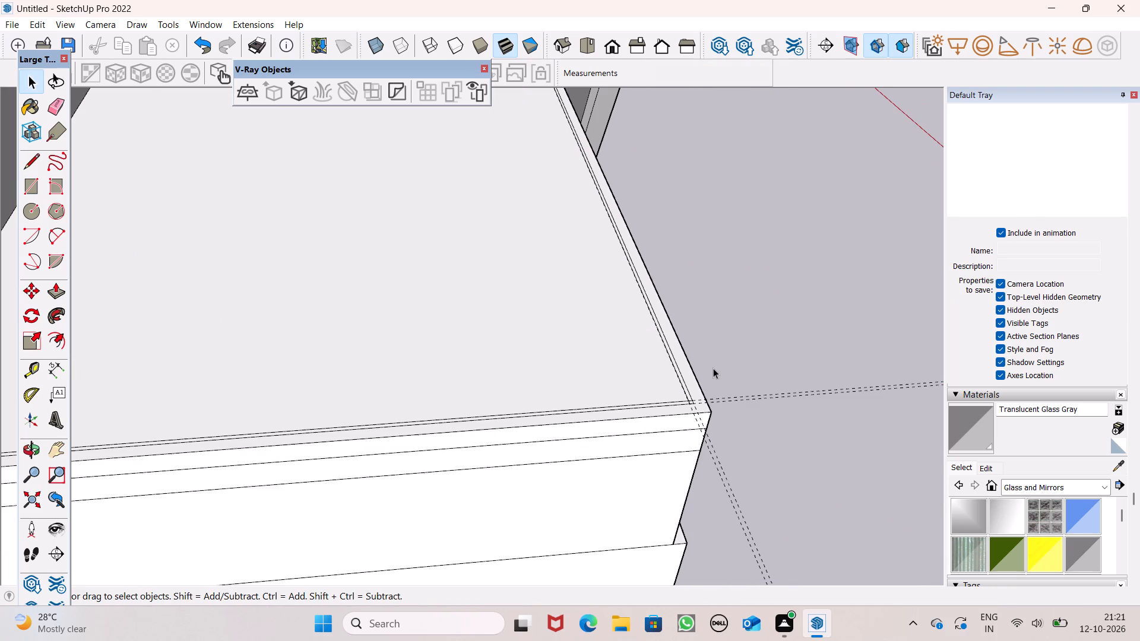
pyautogui.press('space')
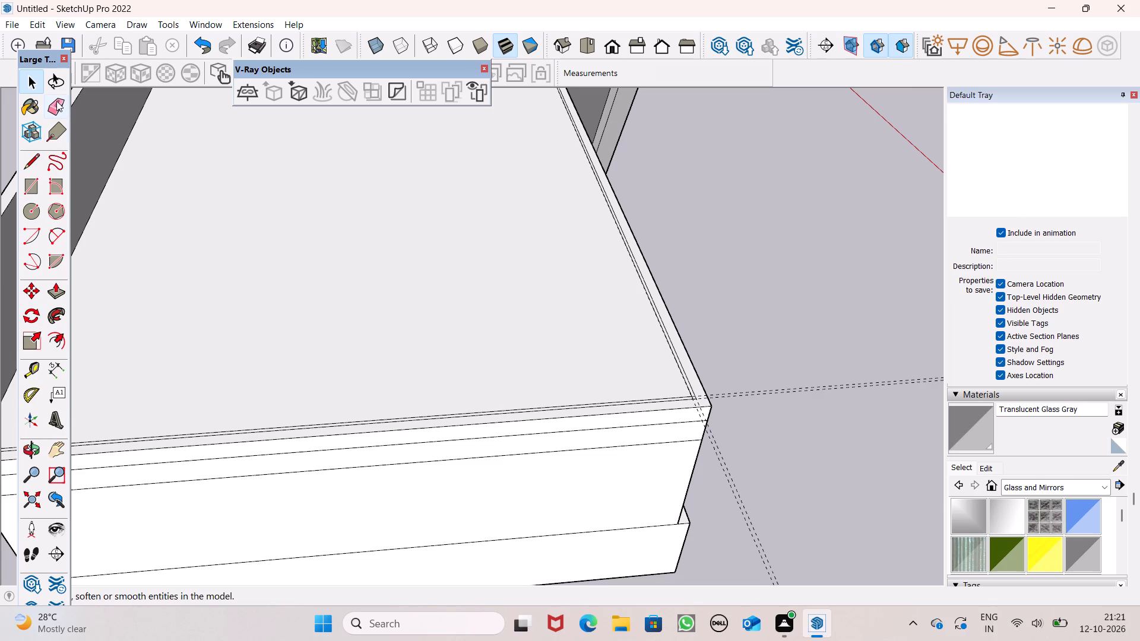
pyautogui.click(55, 100)
pyautogui.moveTo(787, 381); pyautogui.dragTo(796, 415)
pyautogui.moveTo(736, 507); pyautogui.dragTo(741, 491)
# Erase the overlapping edge segments at the corner where the end and front strips meet, leaving one L-shaped strip.
pyautogui.scroll(16, 673, 385)
pyautogui.scroll(-4, 613, 446)
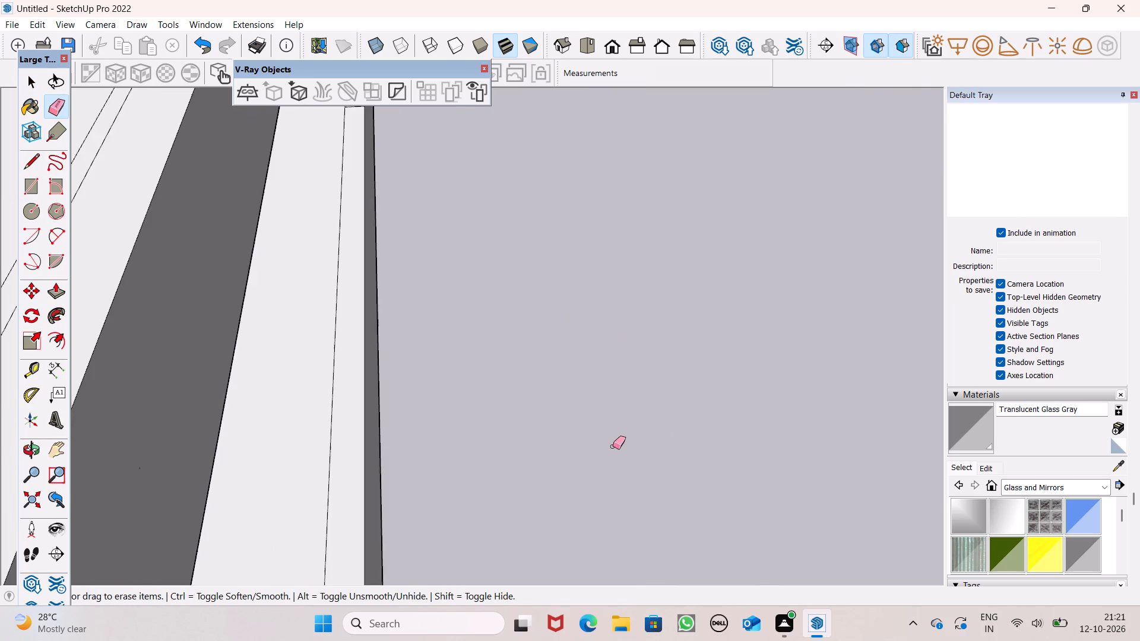
pyautogui.scroll(-6, 587, 443)
pyautogui.scroll(12, 485, 466)
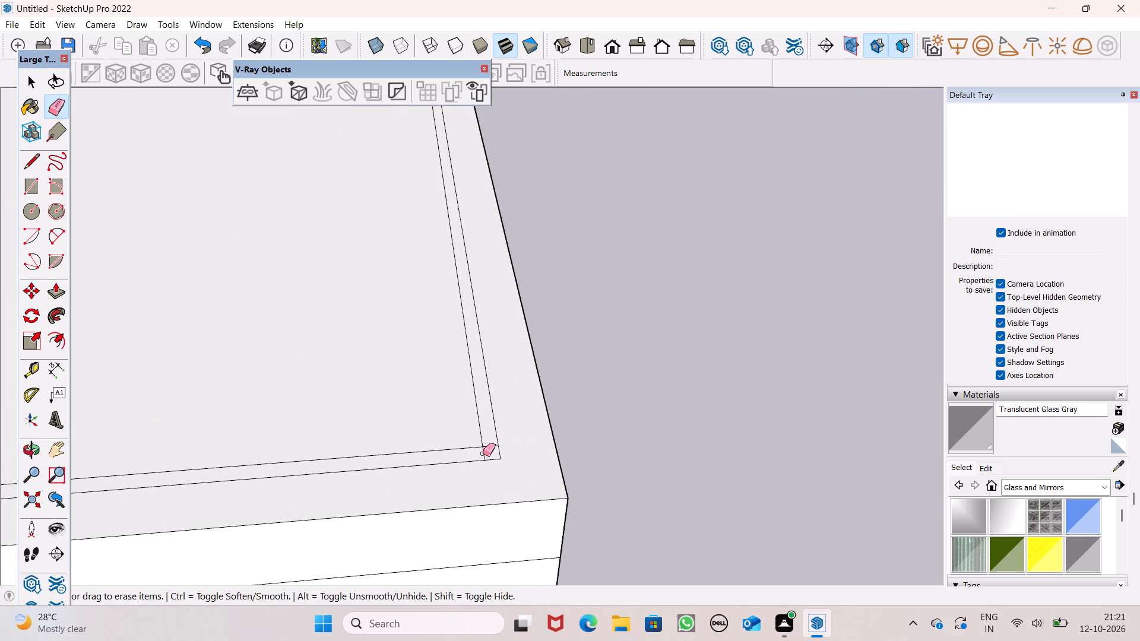
pyautogui.scroll(7, 483, 453)
pyautogui.moveTo(483, 453); pyautogui.dragTo(486, 447)
pyautogui.moveTo(489, 433); pyautogui.dragTo(492, 453)
pyautogui.moveTo(496, 427); pyautogui.dragTo(499, 434)
pyautogui.click(499, 433)
pyautogui.scroll(-3, 499, 433)
pyautogui.scroll(1, 499, 433)
pyautogui.scroll(-3, 499, 433)
pyautogui.press('space')
# Push/Pull the L-shaped strip on the slab up 3' as a parapet.
pyautogui.scroll(-2, 569, 559)
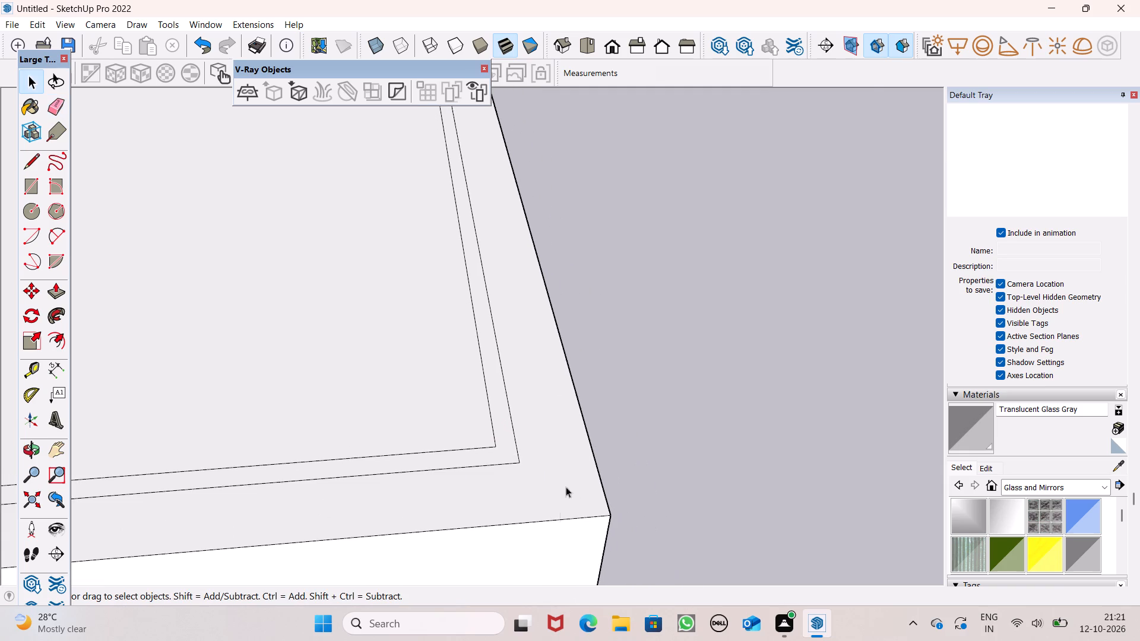
pyautogui.scroll(-13, 596, 436)
pyautogui.scroll(8, 499, 23)
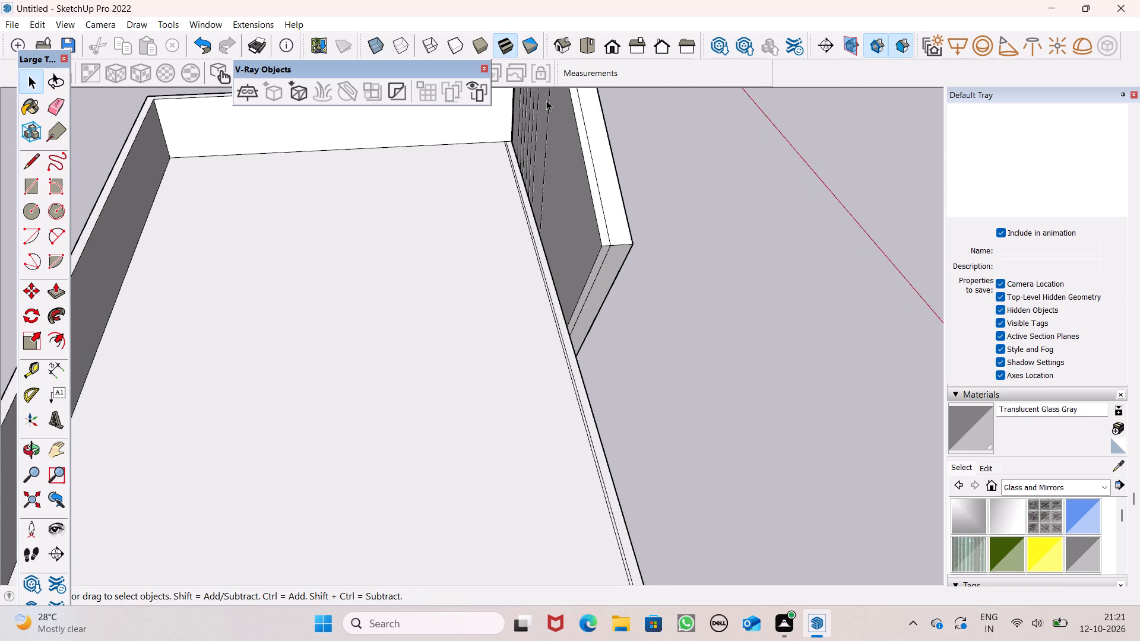
pyautogui.scroll(8, 526, 145)
pyautogui.scroll(-19, 515, 113)
pyautogui.moveTo(634, 364); pyautogui.dragTo(362, 365, button='middle')
pyautogui.click(48, 293)
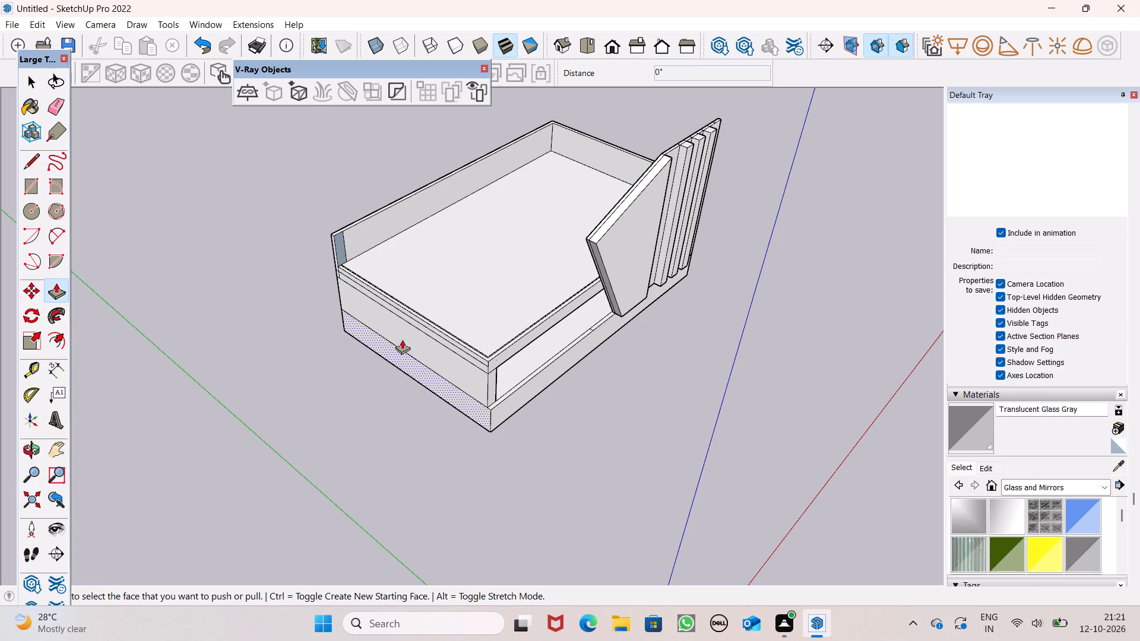
pyautogui.scroll(8, 422, 307)
pyautogui.scroll(5, 653, 415)
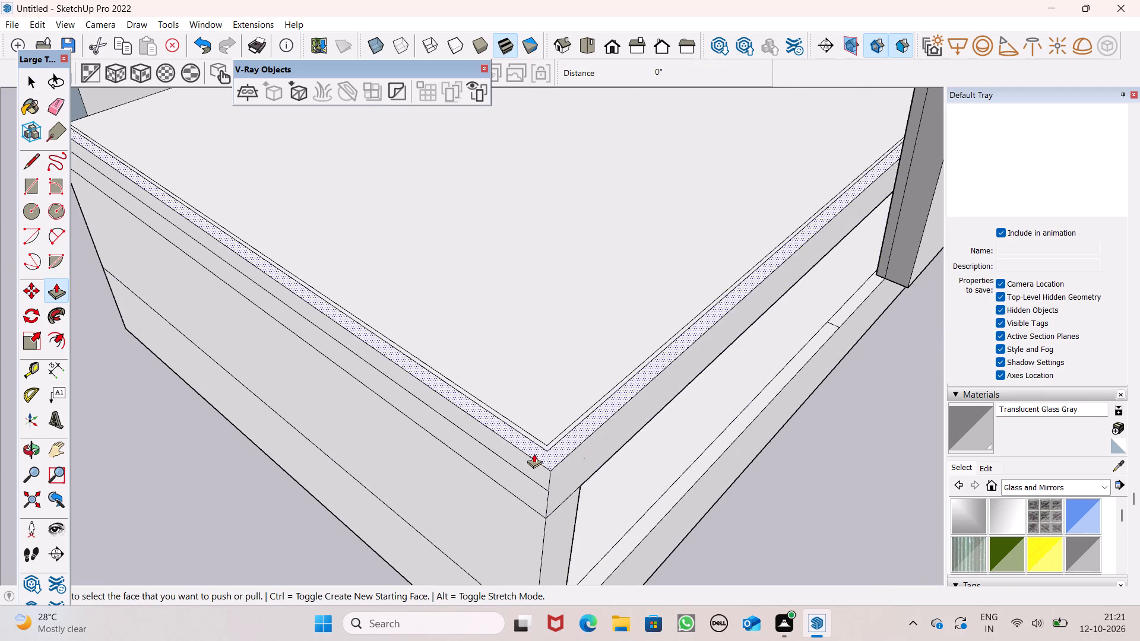
pyautogui.scroll(4, 542, 447)
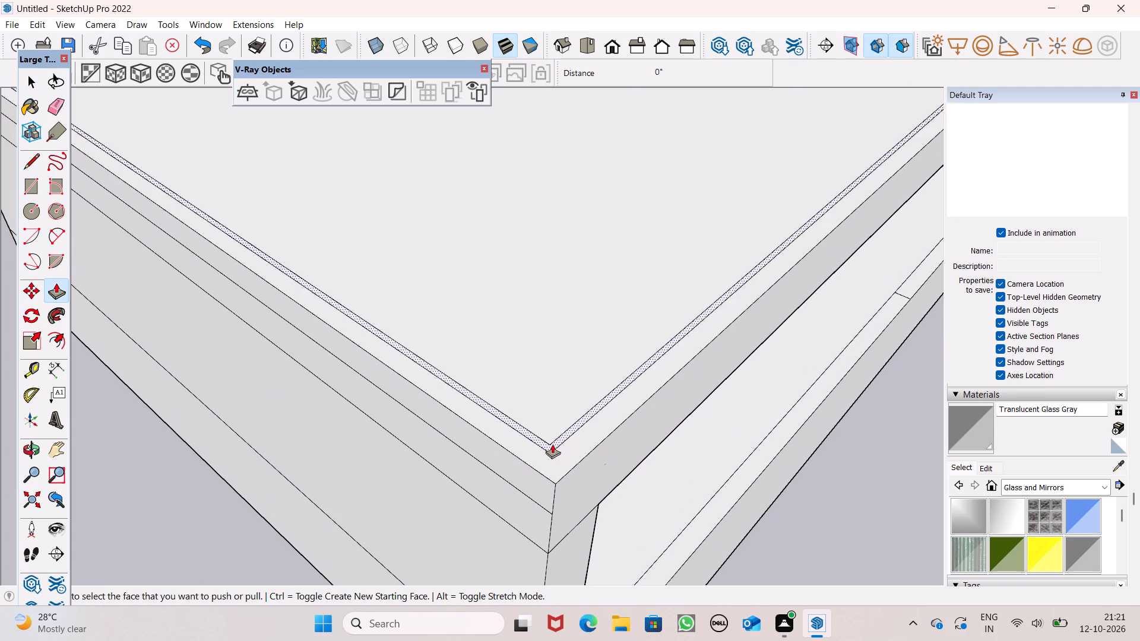
pyautogui.moveTo(552, 444); pyautogui.dragTo(532, 387)
pyautogui.write("3'")
pyautogui.press('Return')
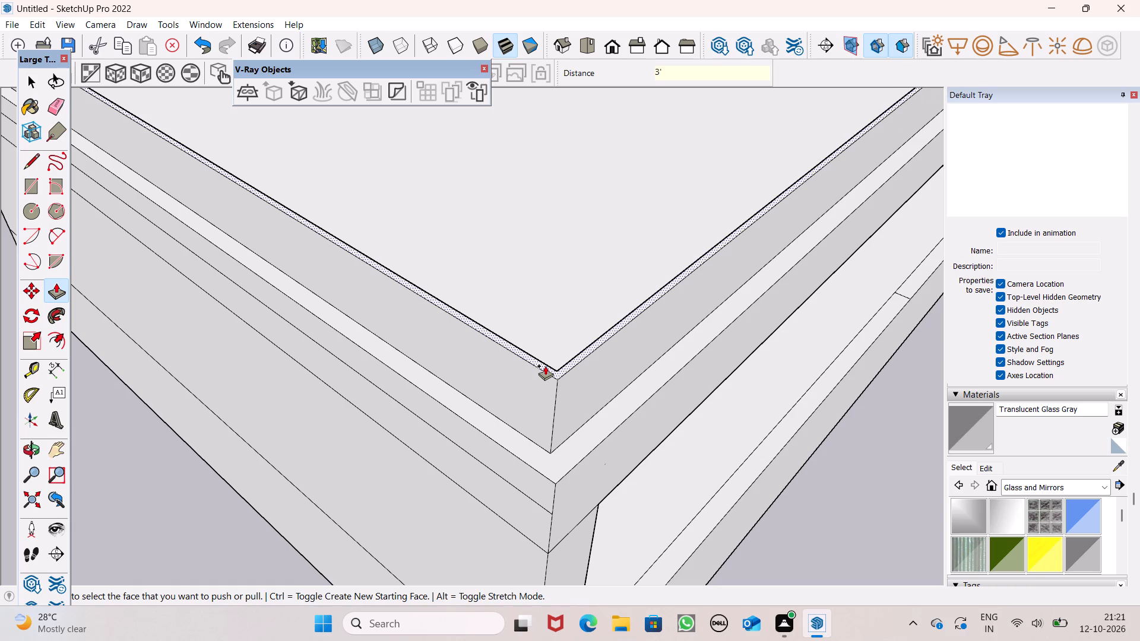
# Push/Pull the parapet's top face up a further 1'.
pyautogui.moveTo(545, 366); pyautogui.dragTo(549, 351)
pyautogui.press('1')
pyautogui.press("'")
pyautogui.press('Return')
# Push/Pull the parapet's top face up another 2" as a thin cap band.
pyautogui.scroll(1, 582, 314)
pyautogui.scroll(-4, 584, 335)
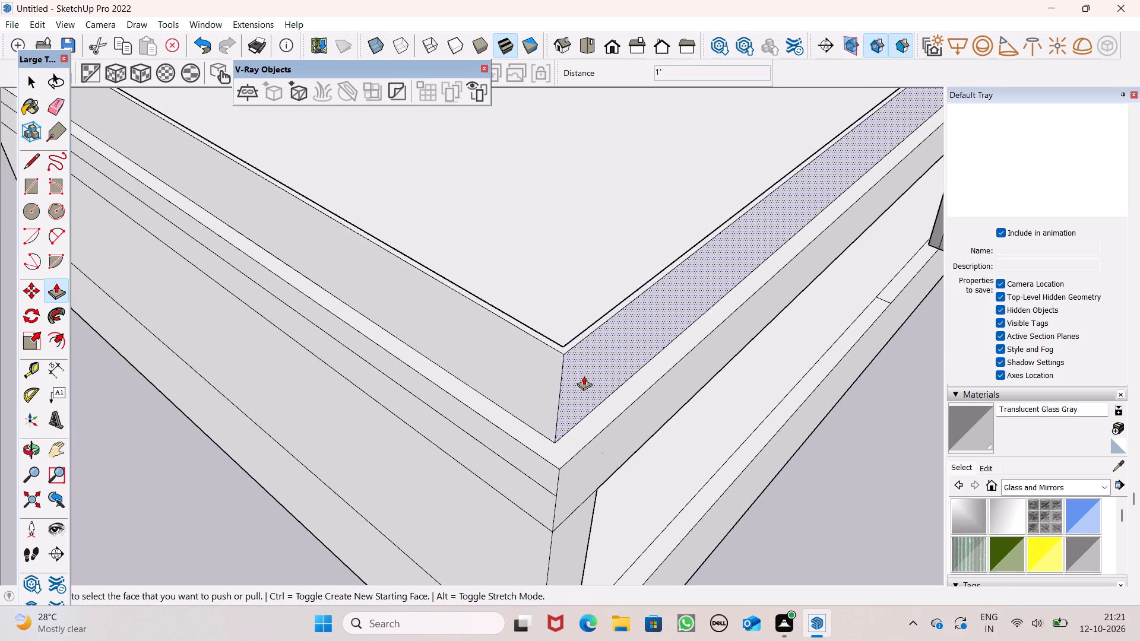
pyautogui.moveTo(577, 376); pyautogui.dragTo(599, 384, button='middle')
pyautogui.scroll(5, 584, 350)
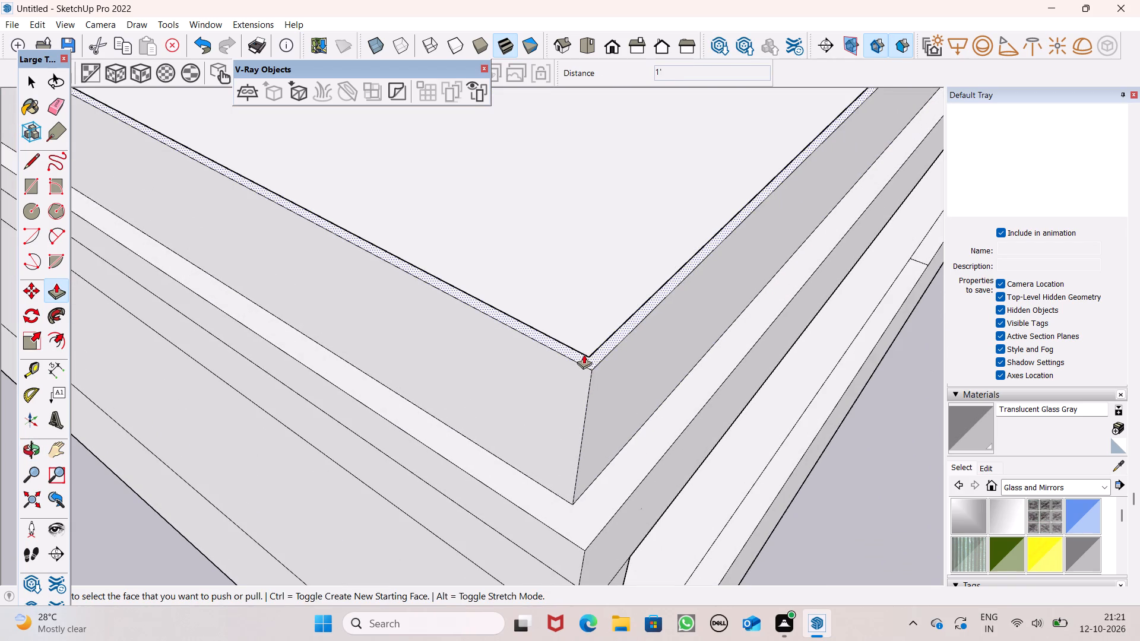
pyautogui.moveTo(588, 357); pyautogui.dragTo(588, 350)
pyautogui.press('2')
pyautogui.hotkey('shift', '"')
pyautogui.press('Return')
pyautogui.scroll(-5, 522, 277)
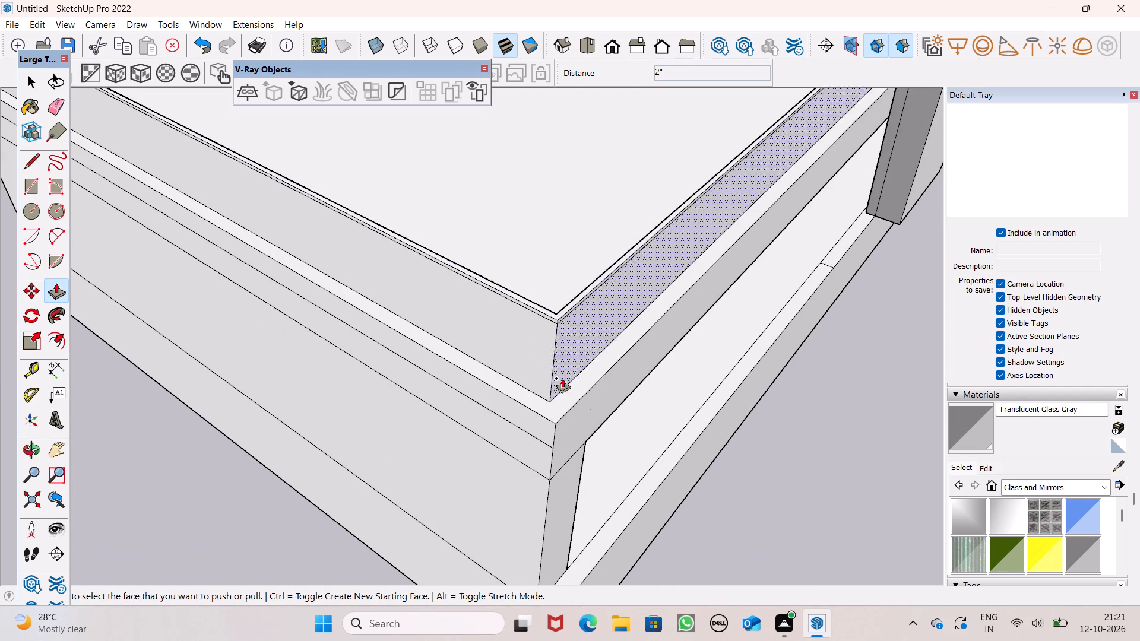
# Paint the outer and inner faces of the L-shaped parapet below the cap with Translucent Glass Gray.
pyautogui.press('space')
pyautogui.click(1088, 557)
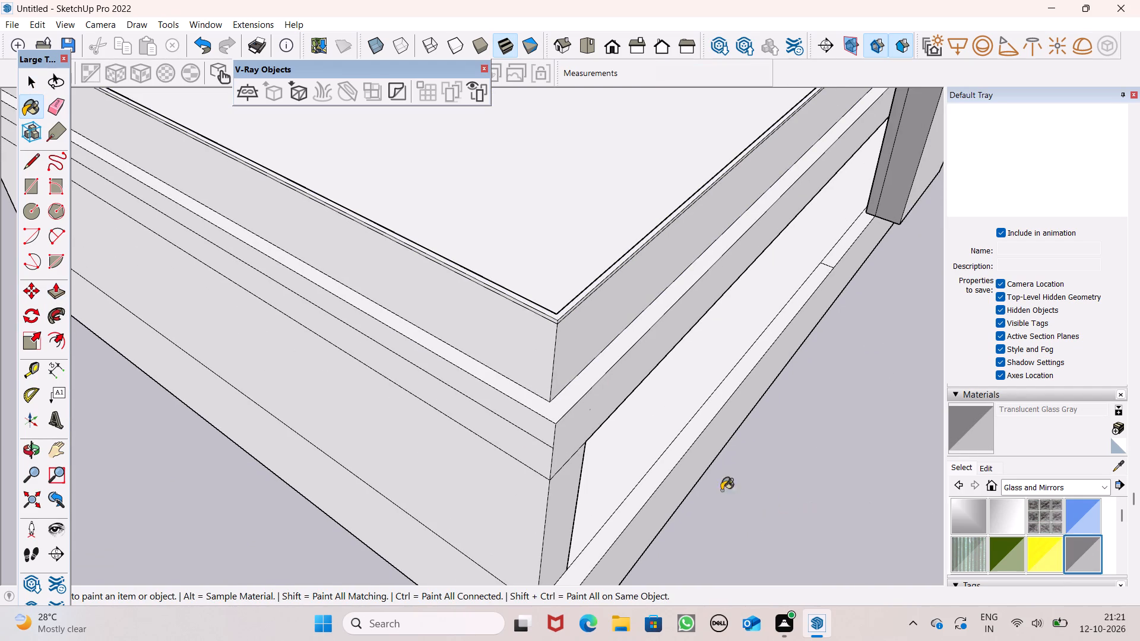
pyautogui.click(498, 334)
pyautogui.click(568, 350)
pyautogui.moveTo(566, 350); pyautogui.dragTo(771, 383, button='middle')
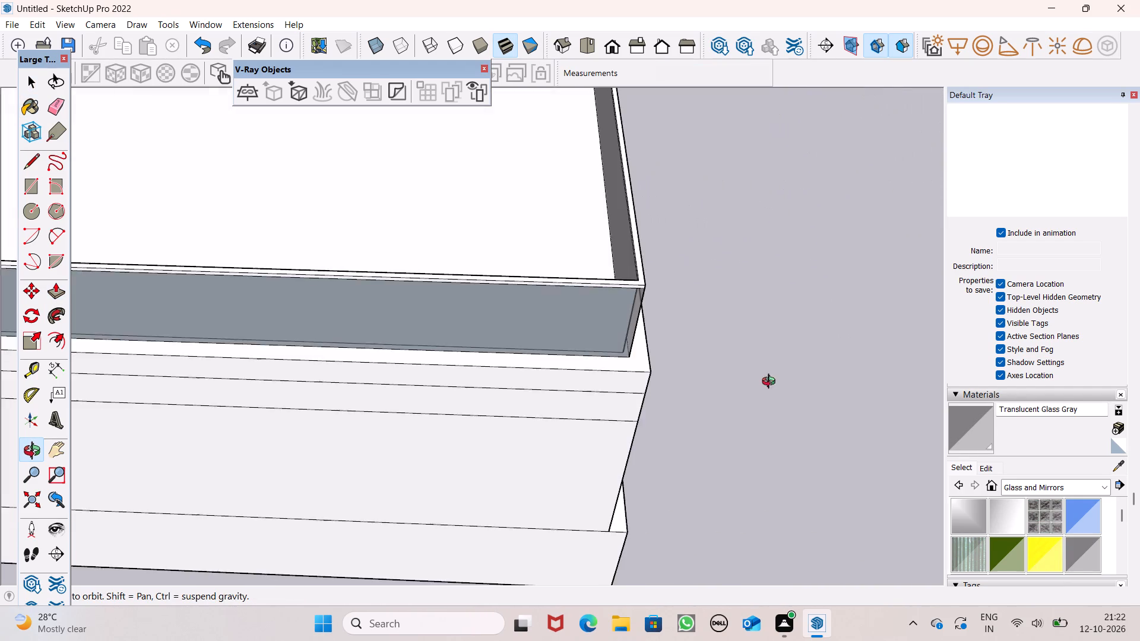
pyautogui.moveTo(771, 383); pyautogui.dragTo(885, 350, button='middle')
pyautogui.click(587, 179)
pyautogui.moveTo(569, 262); pyautogui.dragTo(745, 305, button='middle')
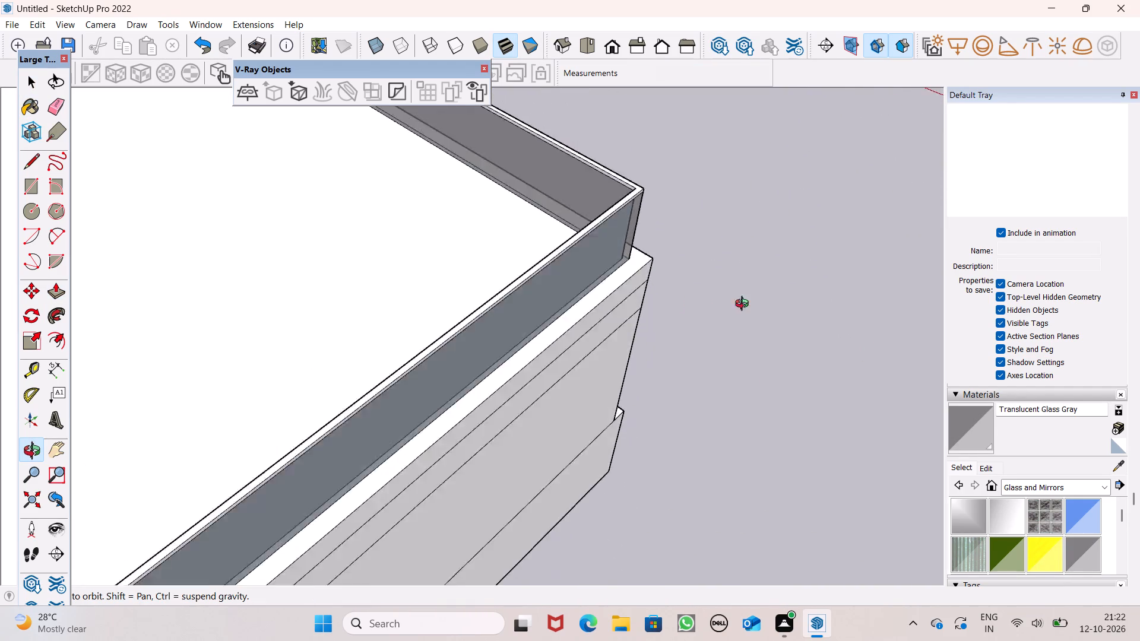
pyautogui.moveTo(745, 305); pyautogui.dragTo(973, 219, button='middle')
pyautogui.click(569, 306)
pyautogui.moveTo(685, 339); pyautogui.dragTo(510, 355, button='middle')
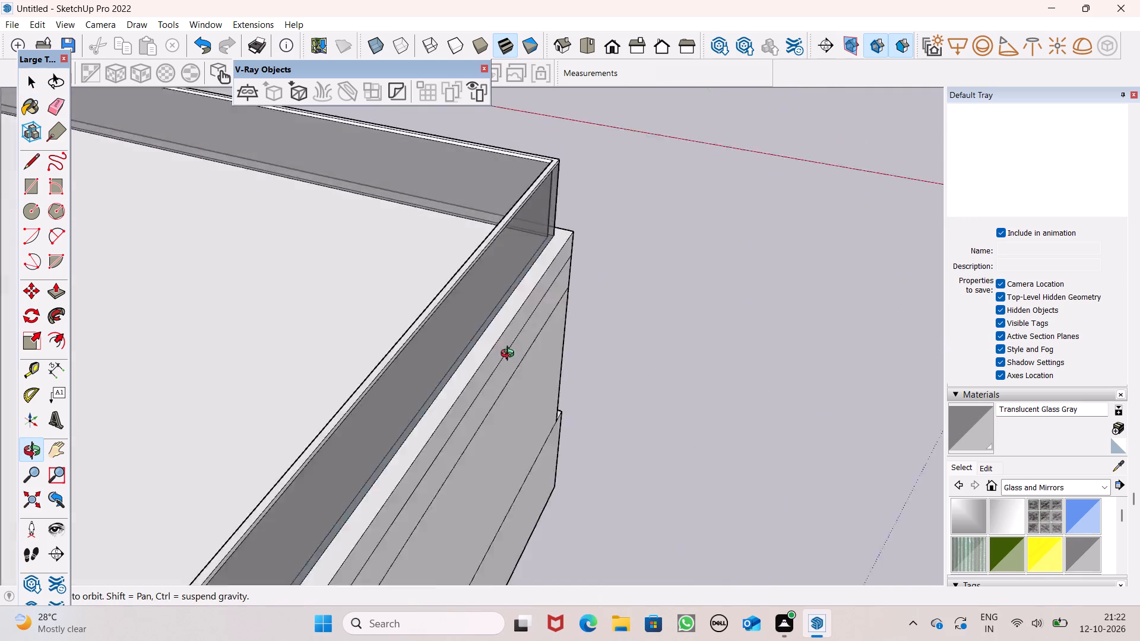
# Paint the top face and both outer faces of the glass parapet's cap band with Metal Embossed.
pyautogui.moveTo(510, 355); pyautogui.dragTo(413, 284, button='middle')
pyautogui.scroll(1, 428, 293)
pyautogui.scroll(-7, 582, 256)
pyautogui.scroll(-5, 626, 288)
pyautogui.moveTo(657, 321); pyautogui.dragTo(352, 291, button='middle')
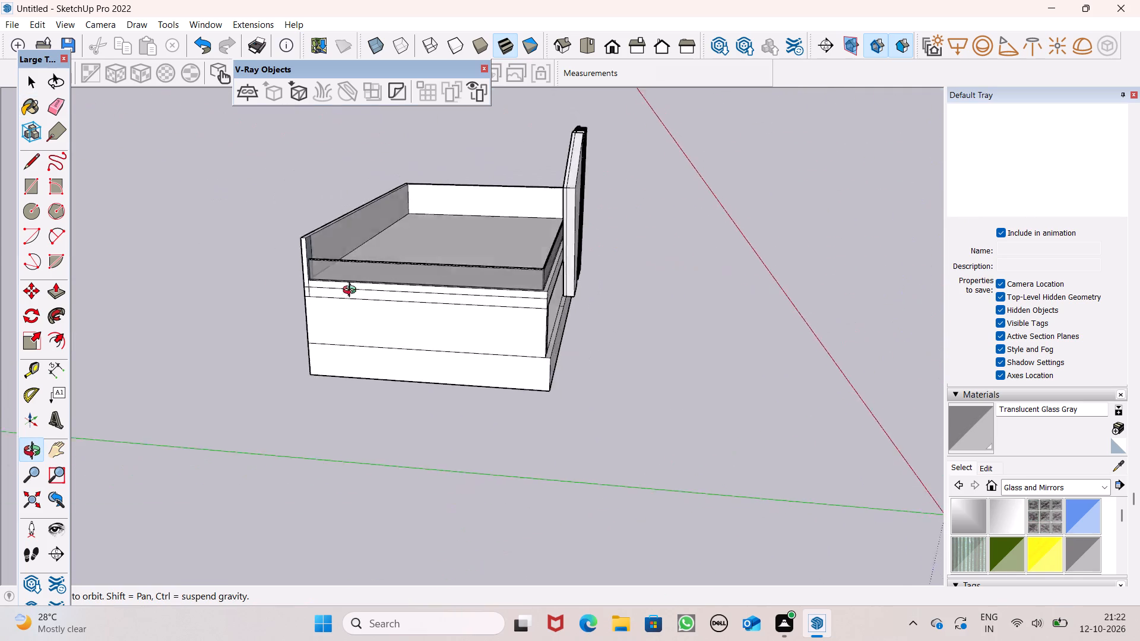
pyautogui.moveTo(352, 291); pyautogui.dragTo(199, 291, button='middle')
pyautogui.press('space')
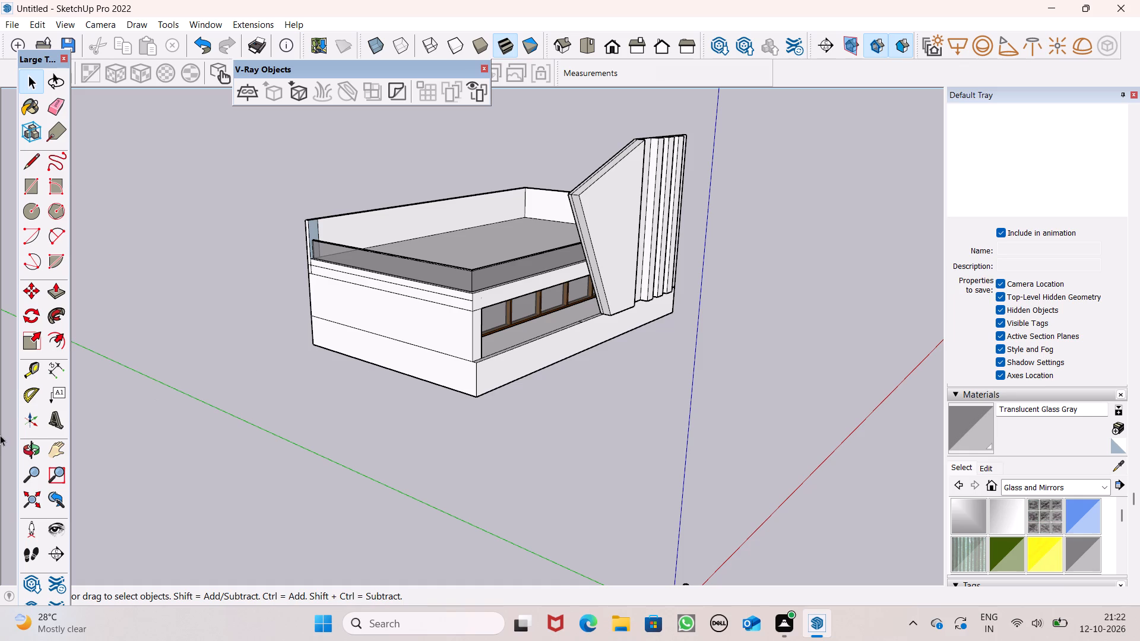
pyautogui.click(1075, 488)
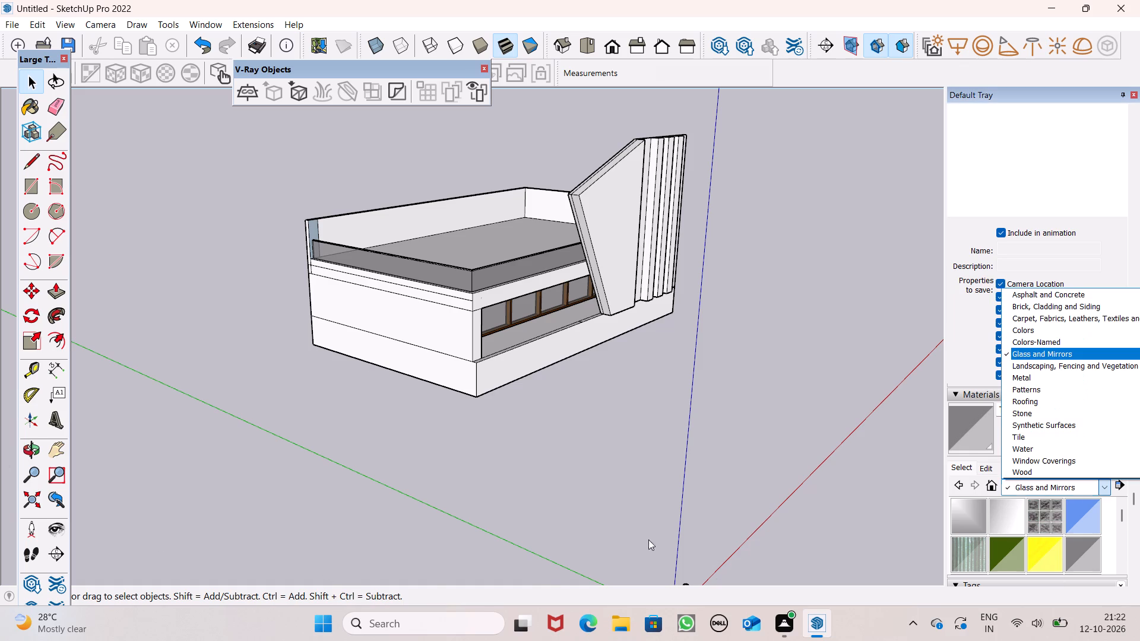
pyautogui.click(1028, 330)
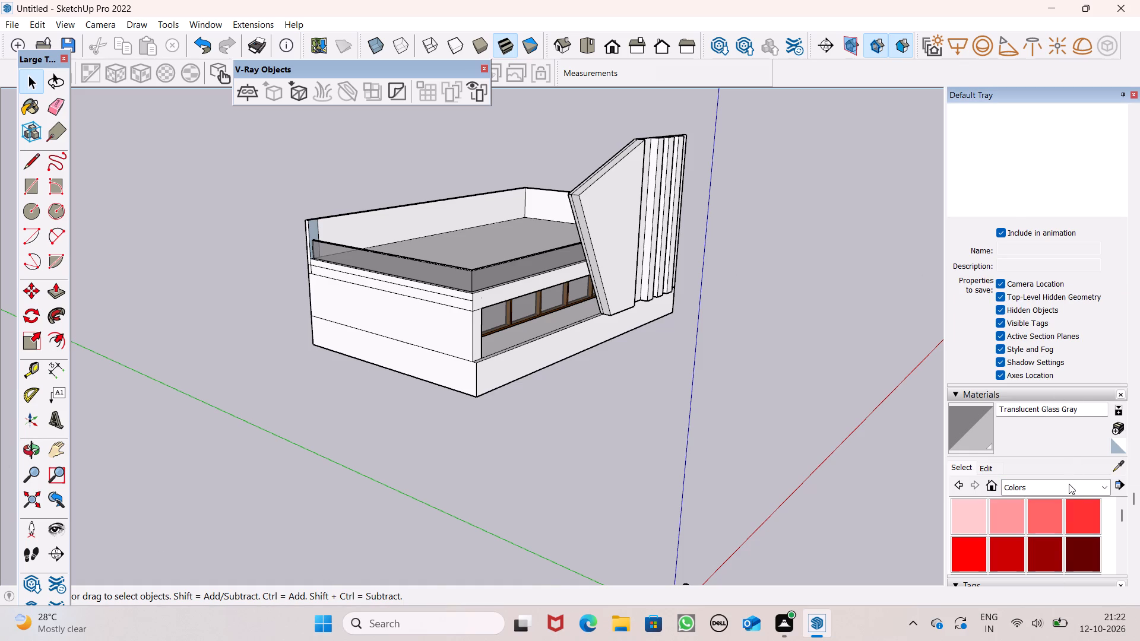
pyautogui.click(1069, 488)
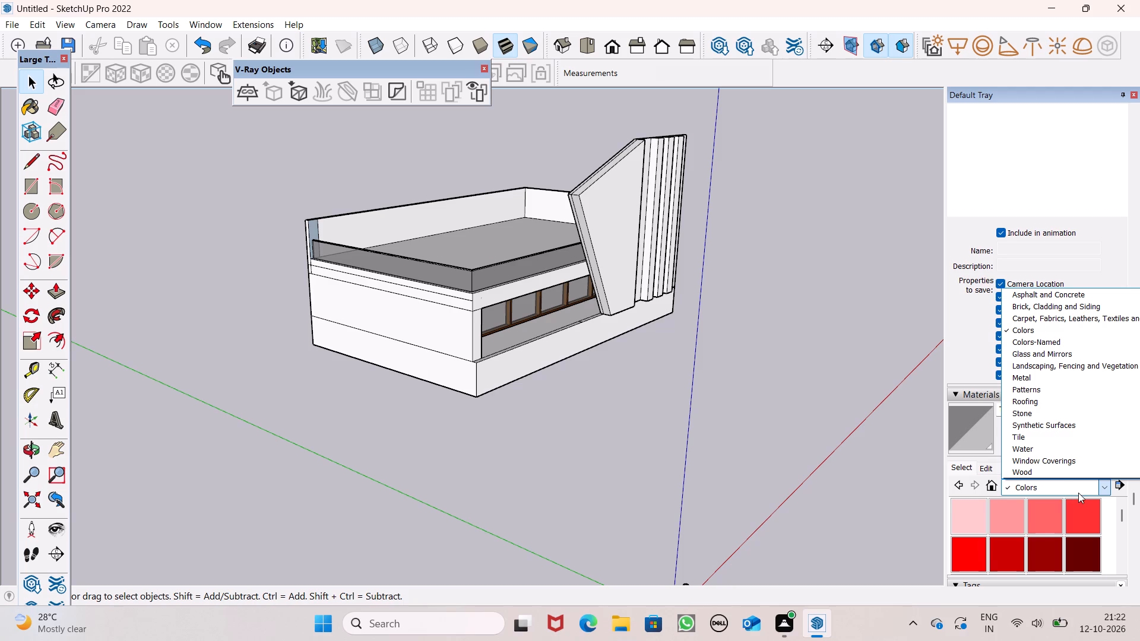
pyautogui.scroll(-2, 1047, 524)
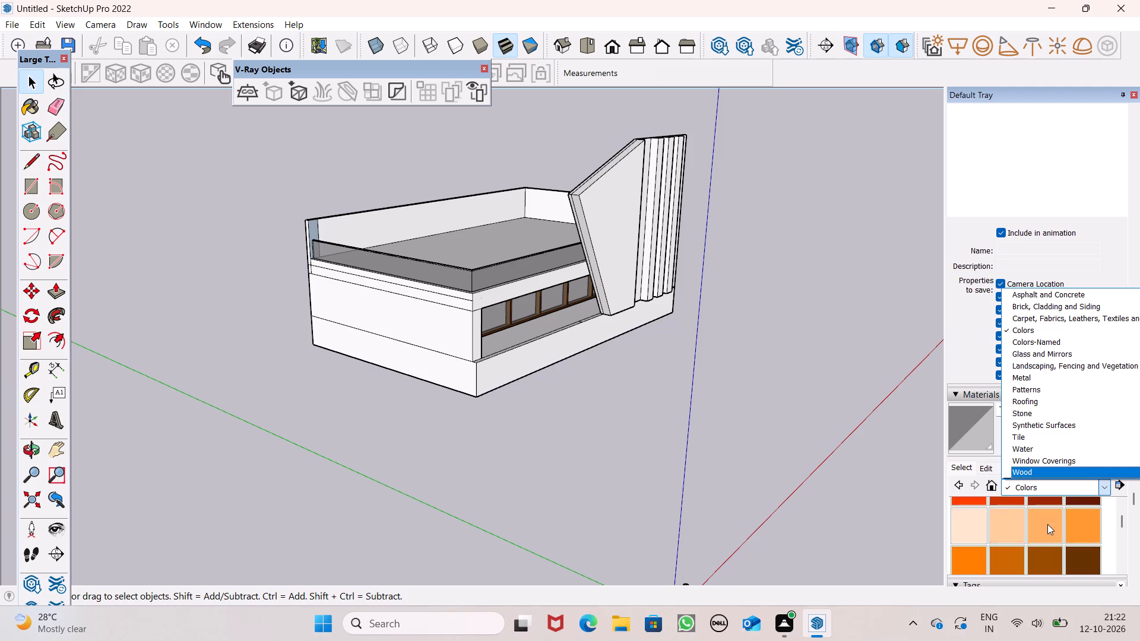
pyautogui.scroll(-4, 1047, 524)
pyautogui.click(1066, 475)
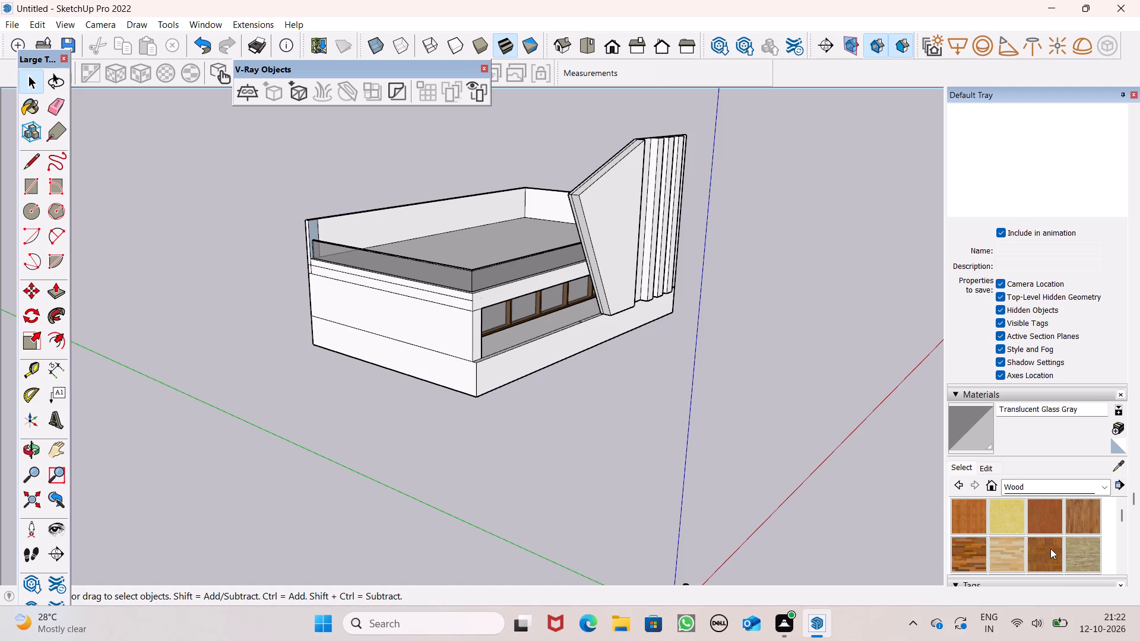
pyautogui.click(1069, 491)
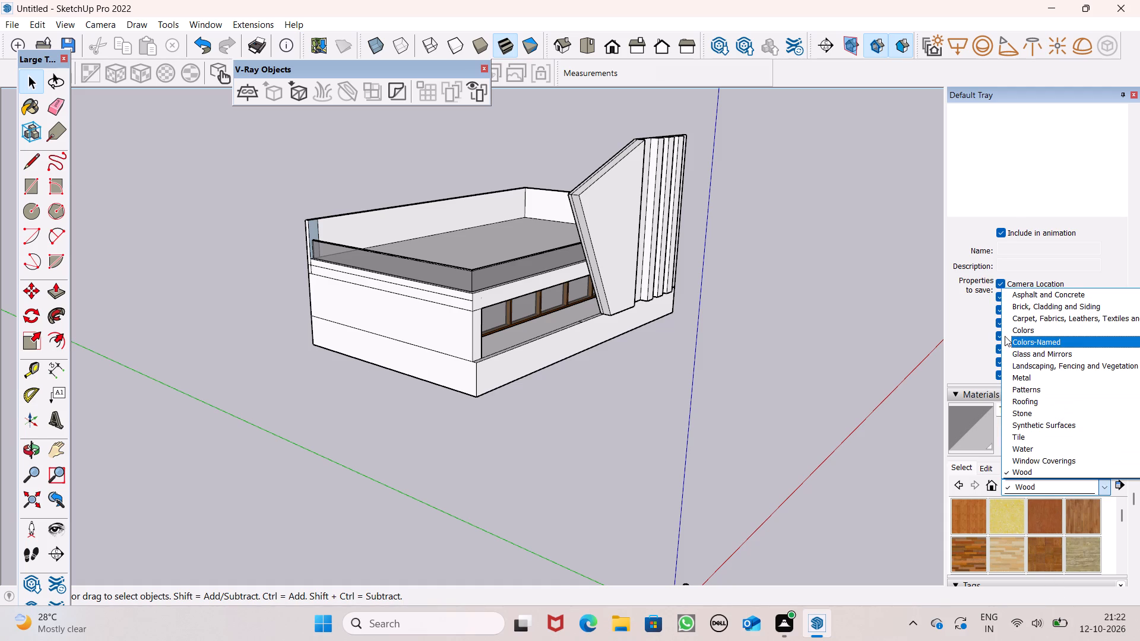
pyautogui.click(1024, 373)
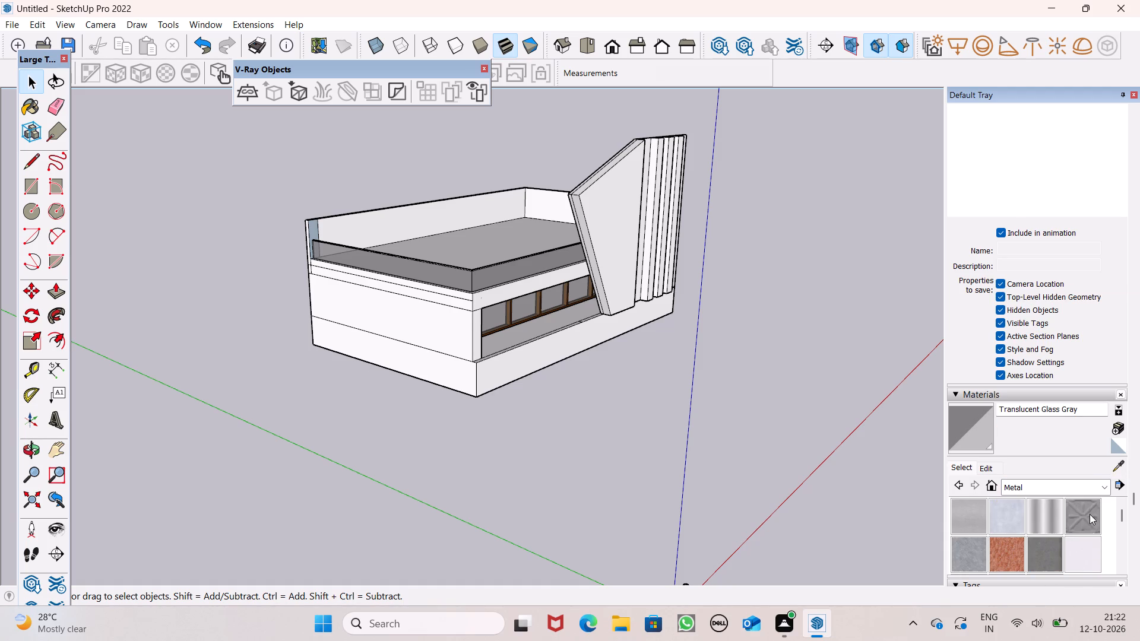
pyautogui.click(1081, 523)
pyautogui.scroll(2, 220, 169)
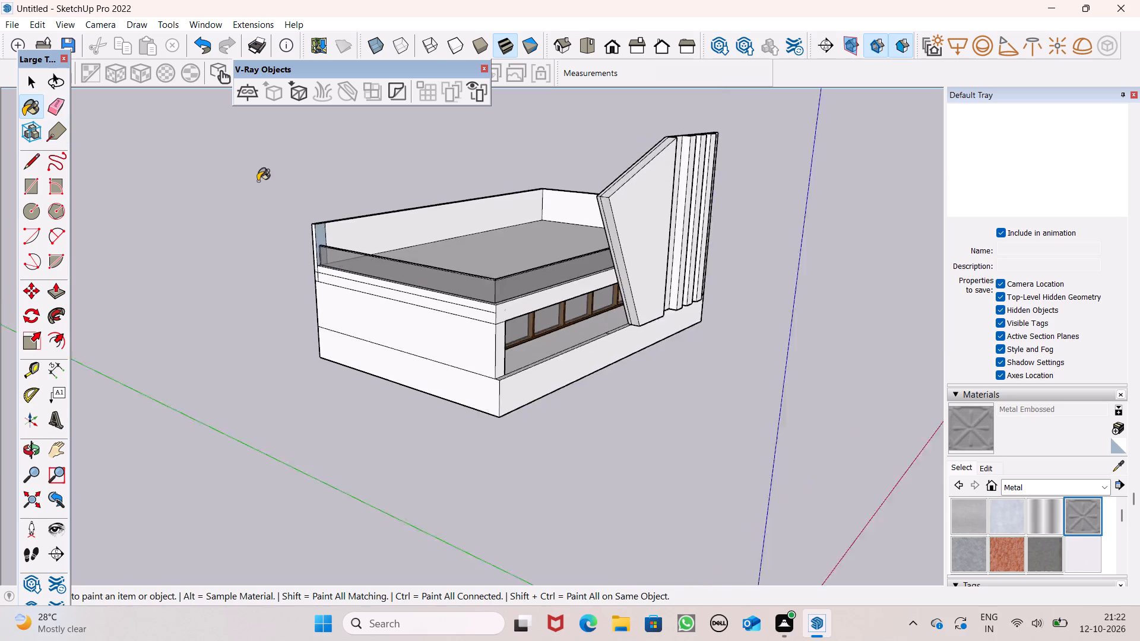
pyautogui.scroll(5, 258, 181)
pyautogui.scroll(8, 507, 320)
pyautogui.scroll(7, 894, 371)
pyautogui.scroll(4, 791, 353)
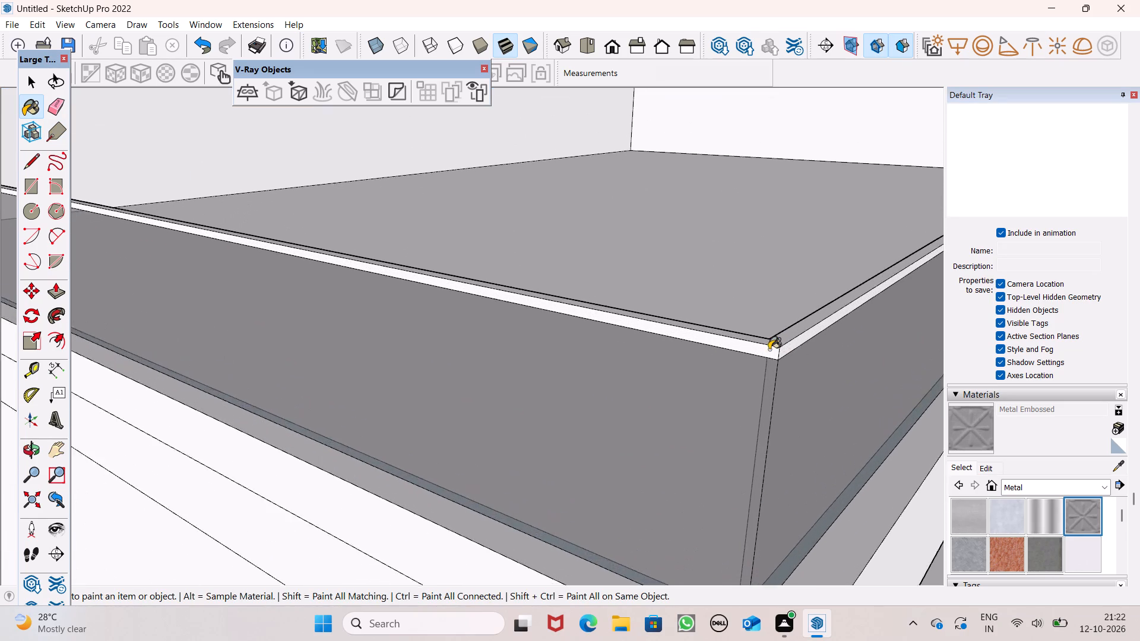
pyautogui.scroll(2, 769, 350)
pyautogui.click(765, 338)
pyautogui.scroll(7, 787, 354)
pyautogui.click(758, 355)
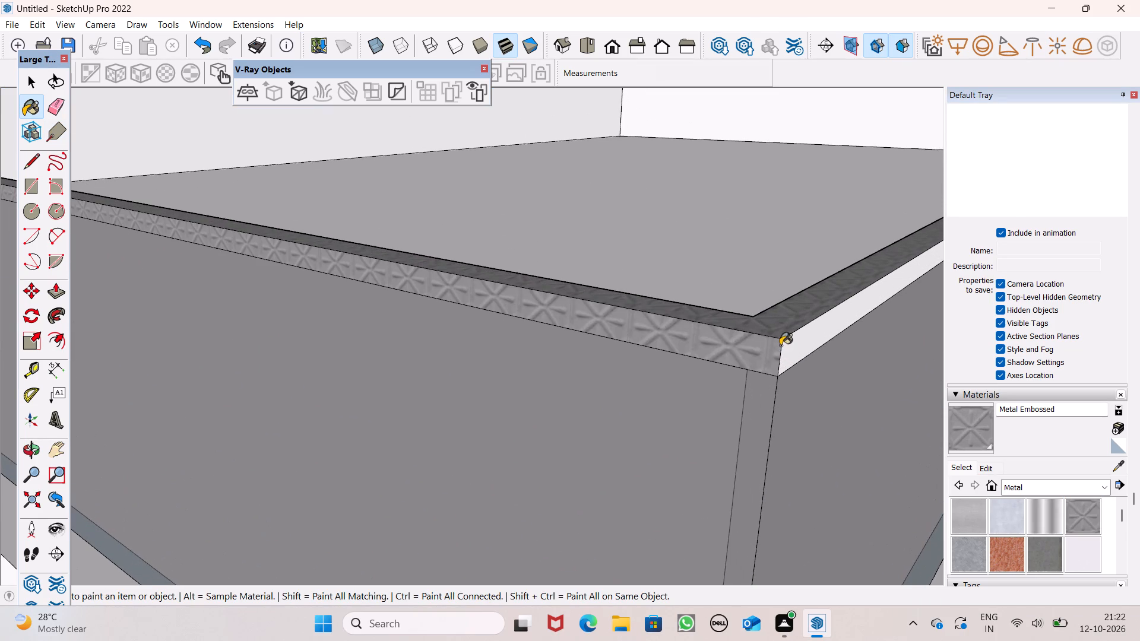
pyautogui.click(793, 345)
# Paint the inner faces of the parapet's cap band with Metal Embossed.
pyautogui.scroll(-3, 701, 296)
pyautogui.scroll(1, 686, 329)
pyautogui.moveTo(686, 329); pyautogui.dragTo(1068, 311, button='middle')
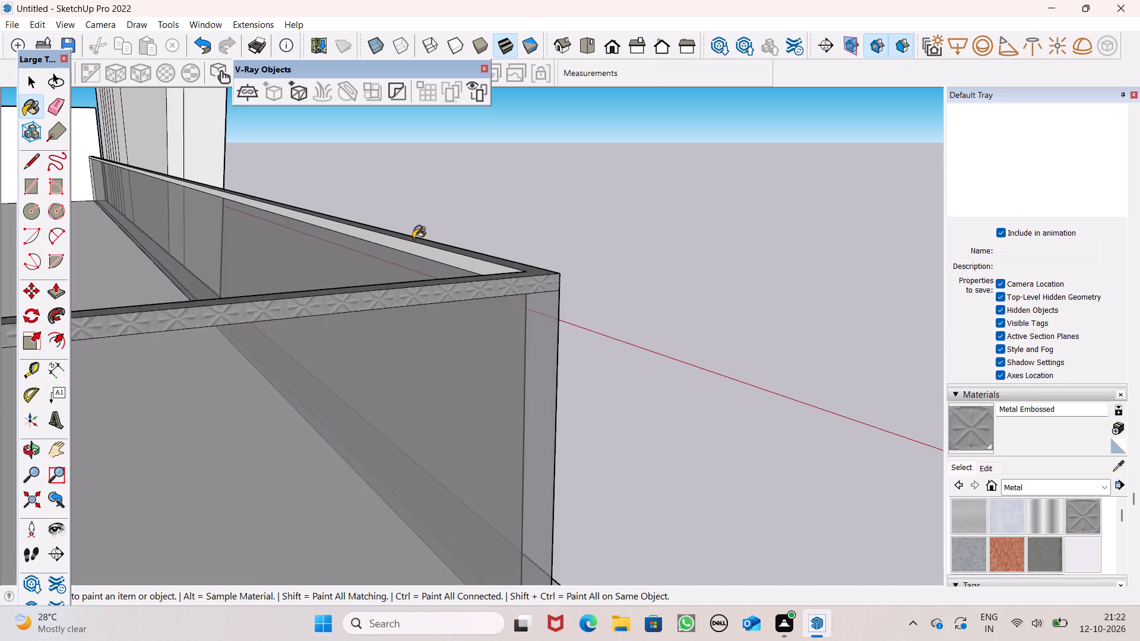
pyautogui.scroll(5, 285, 231)
pyautogui.click(457, 240)
pyautogui.scroll(-1, 382, 181)
pyautogui.scroll(1, 382, 181)
pyautogui.scroll(-1, 382, 181)
pyautogui.scroll(1, 382, 181)
pyautogui.scroll(-2, 382, 181)
pyautogui.moveTo(385, 242); pyautogui.dragTo(447, 293, button='middle')
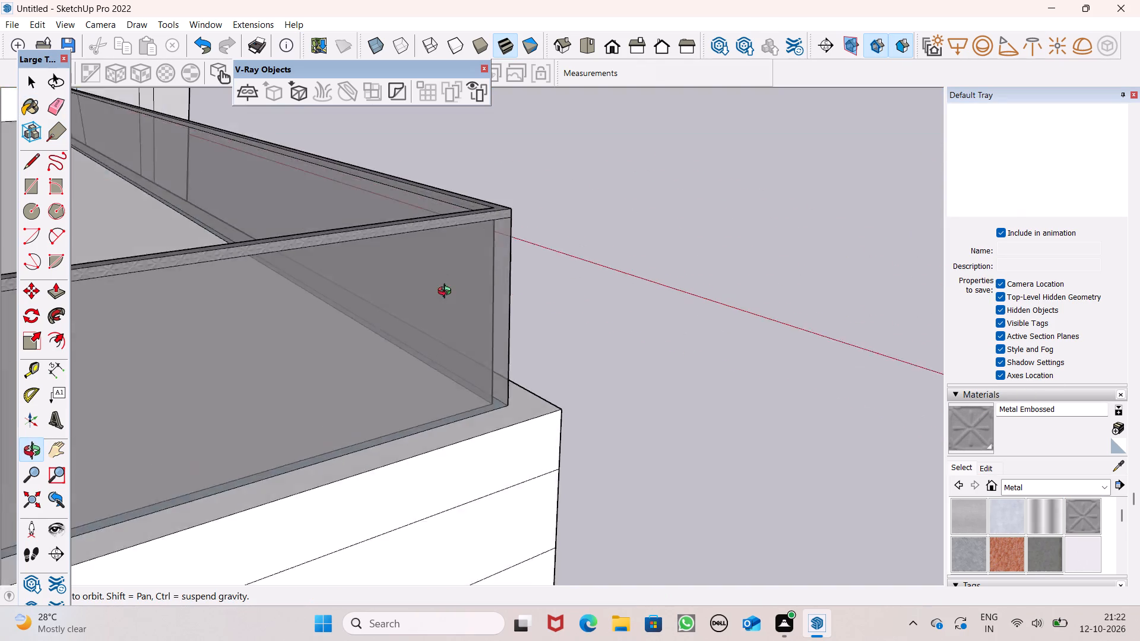
pyautogui.moveTo(447, 293); pyautogui.dragTo(810, 233, button='middle')
pyautogui.click(664, 243)
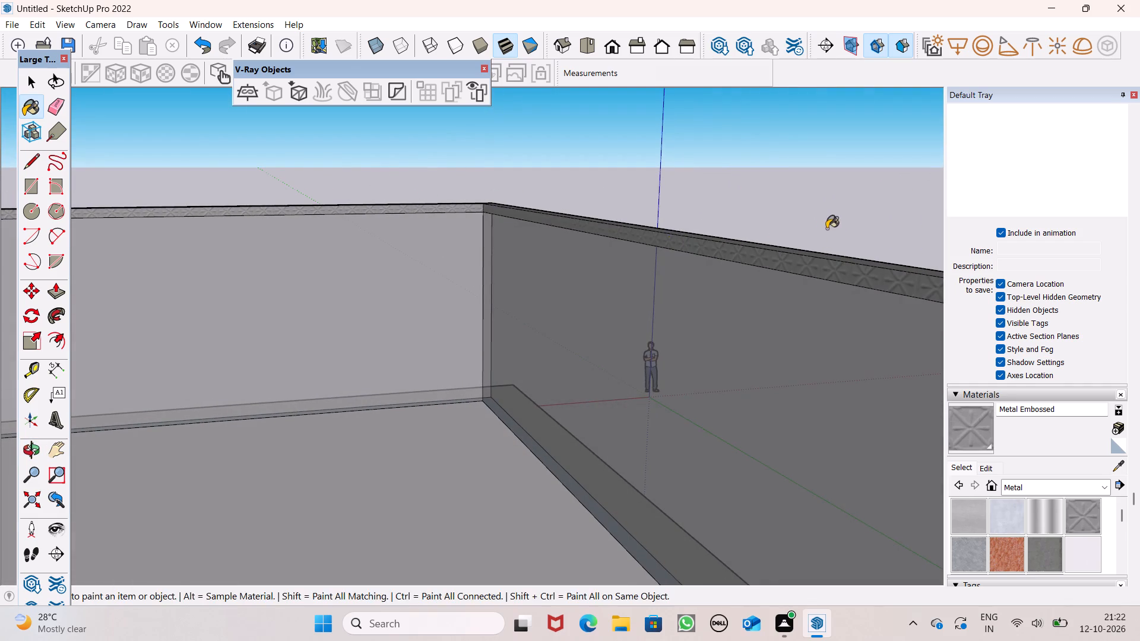
# Erase the short stray edge on the base ledge in front of the glass wall.
pyautogui.moveTo(821, 264); pyautogui.dragTo(140, 260, button='middle')
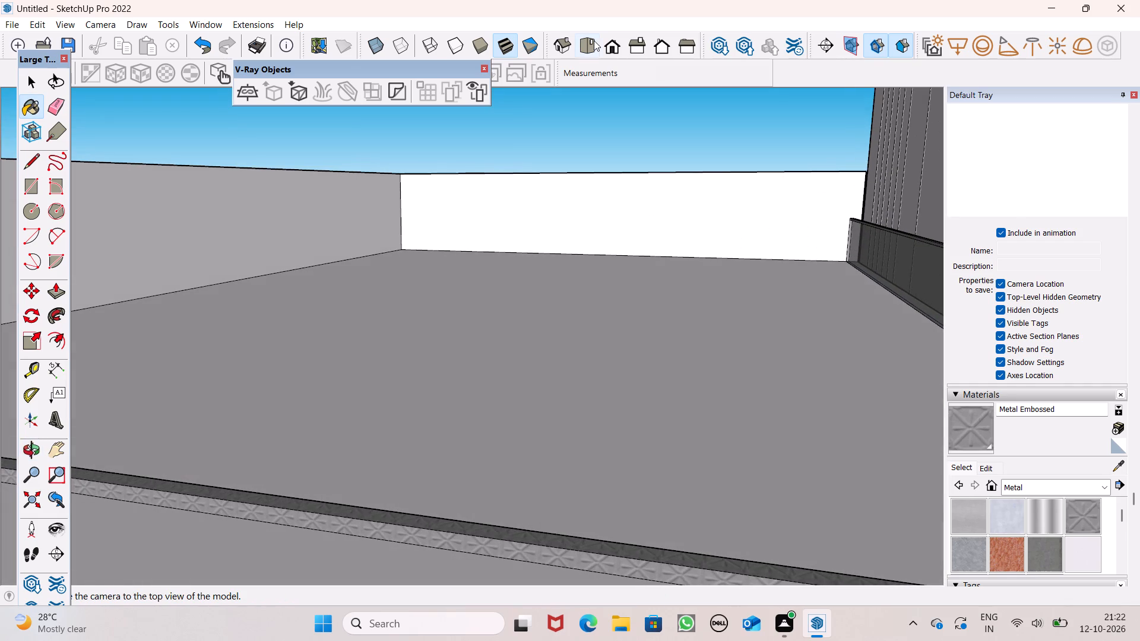
pyautogui.click(597, 42)
pyautogui.click(607, 44)
pyautogui.press('space')
pyautogui.scroll(-6, 410, 87)
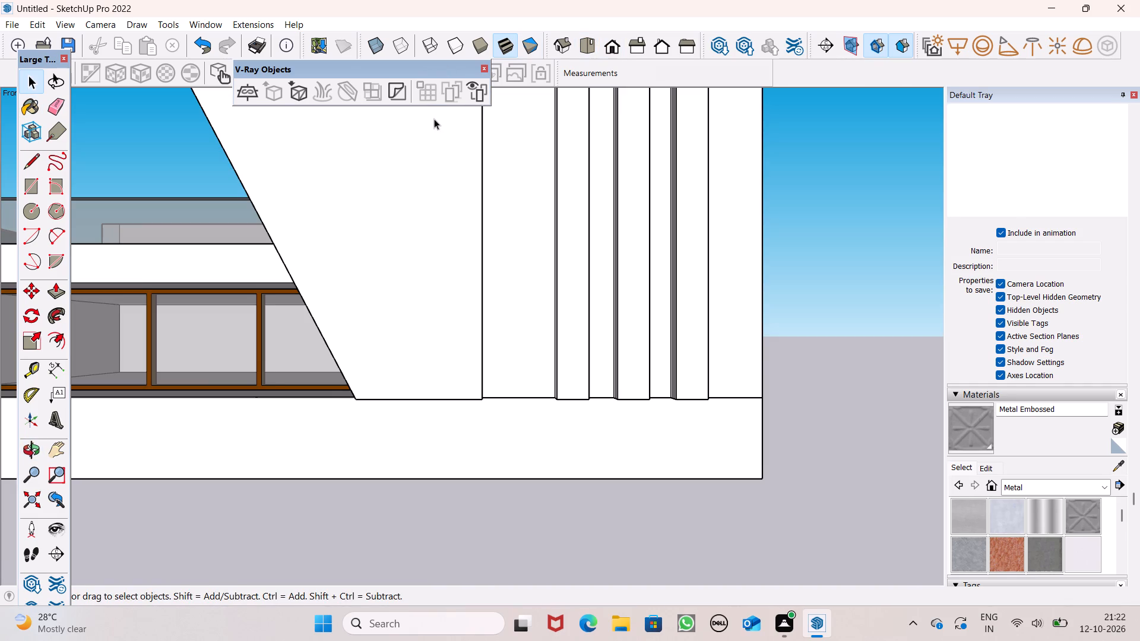
pyautogui.scroll(-4, 432, 242)
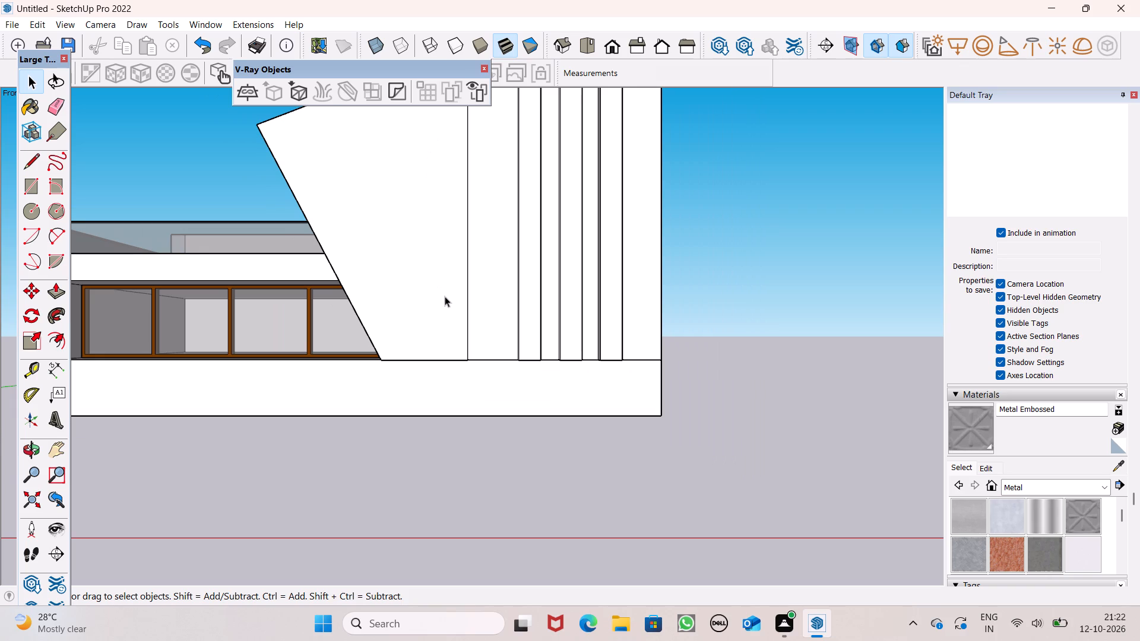
pyautogui.scroll(-5, 452, 332)
pyautogui.scroll(-4, 630, 316)
pyautogui.moveTo(650, 388); pyautogui.dragTo(624, 602, button='middle')
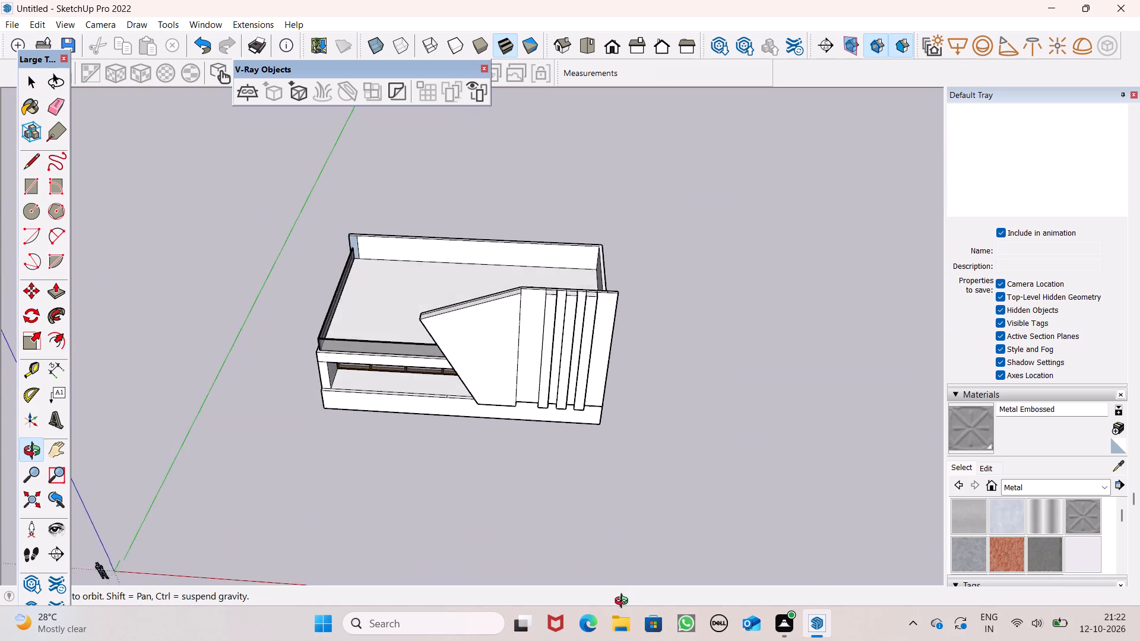
pyautogui.moveTo(624, 602); pyautogui.dragTo(714, 498, button='middle')
pyautogui.scroll(1, 566, 447)
pyautogui.scroll(5, 501, 414)
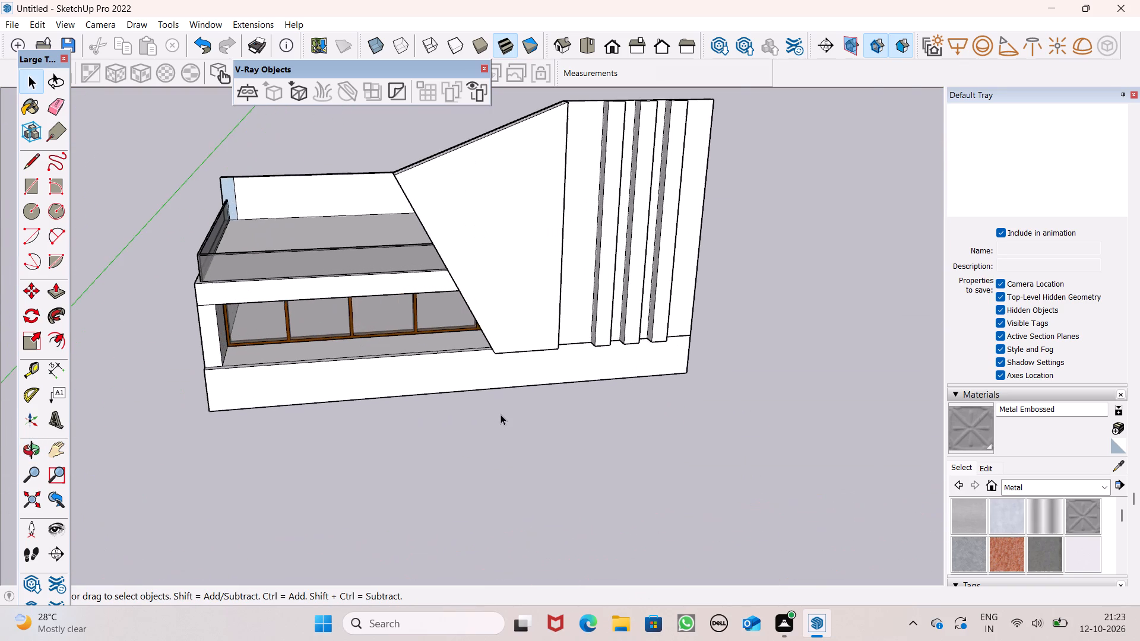
pyautogui.scroll(7, 464, 361)
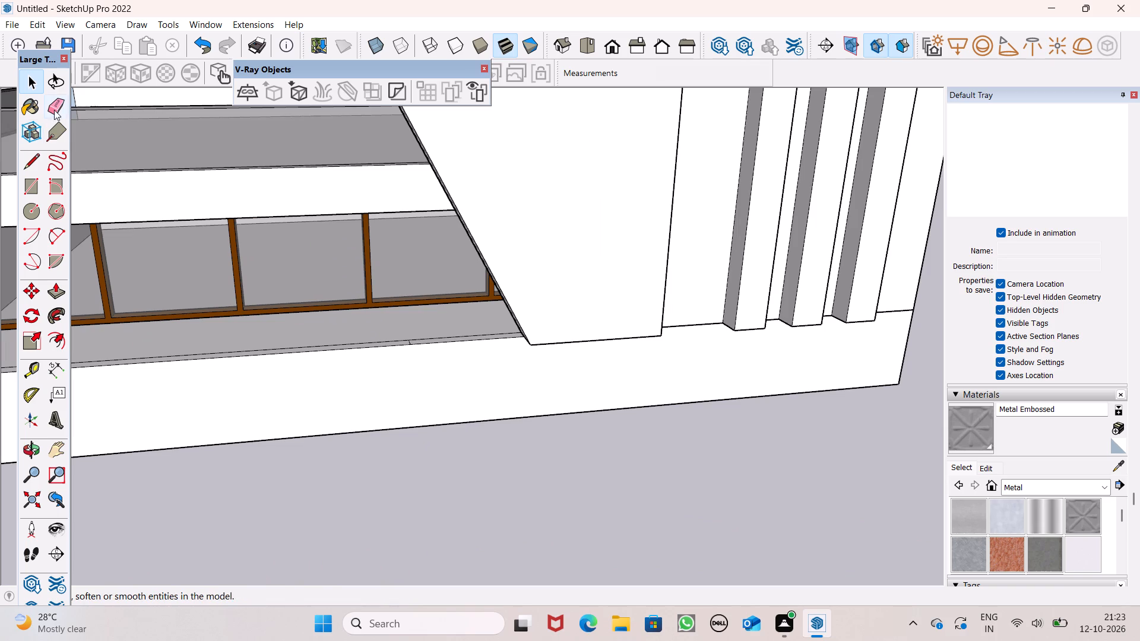
pyautogui.click(52, 110)
pyautogui.scroll(6, 363, 333)
pyautogui.moveTo(433, 334); pyautogui.dragTo(445, 336)
pyautogui.press('space')
# Push/Pull the top face of the tall solid wall at the rear of the roof terrace up 1'.
pyautogui.scroll(-3, 444, 281)
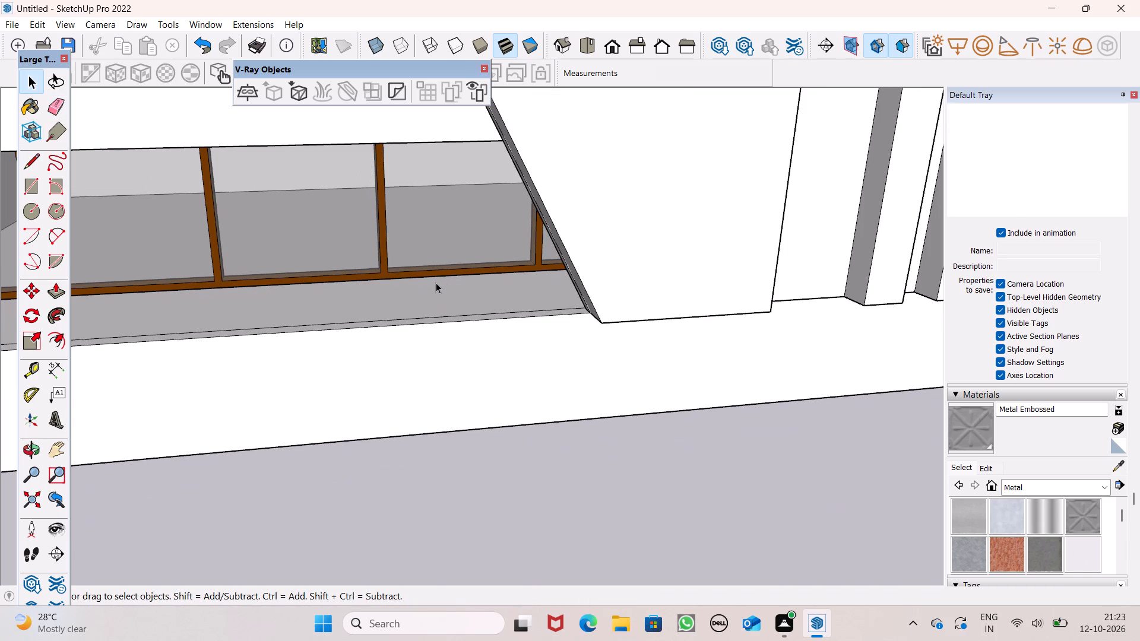
pyautogui.scroll(-3, 436, 283)
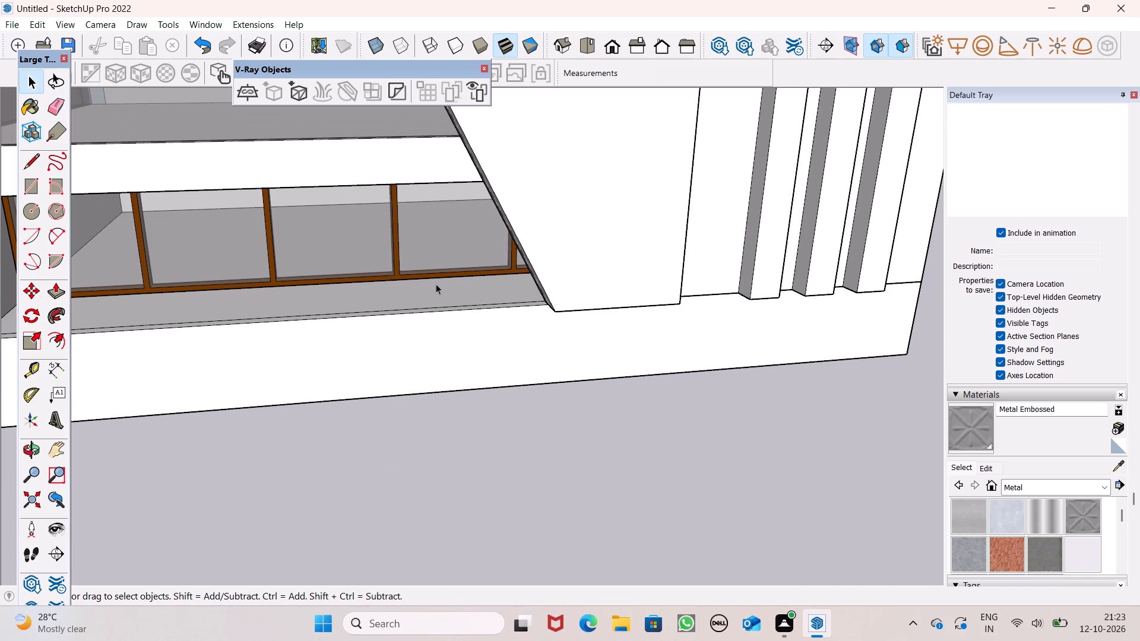
pyautogui.scroll(-9, 436, 284)
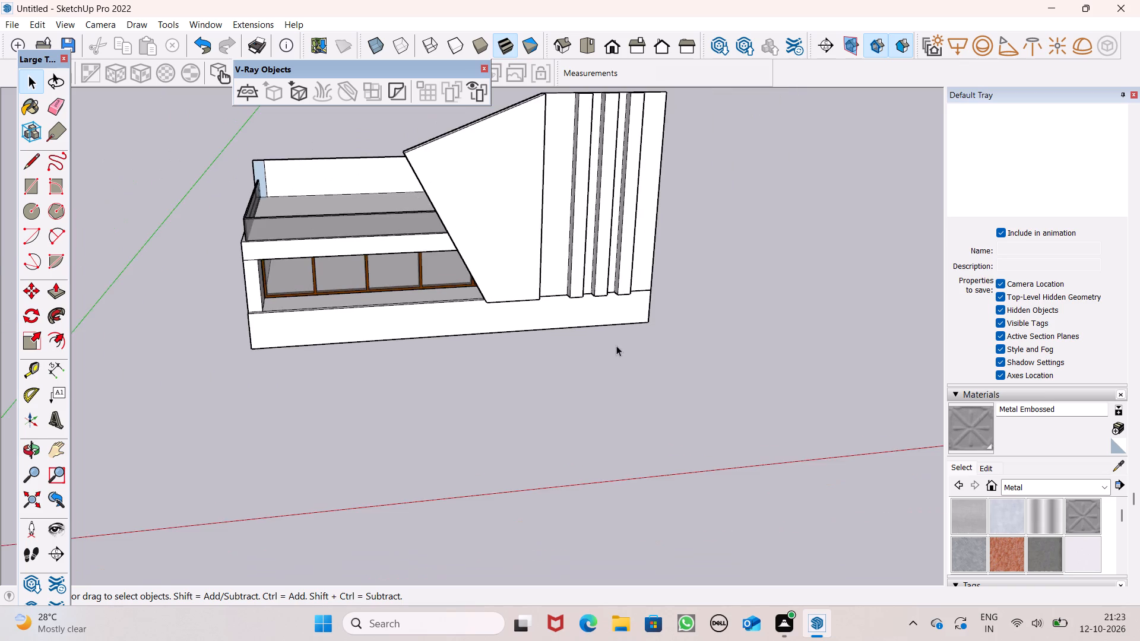
pyautogui.scroll(-2, 614, 350)
pyautogui.moveTo(577, 358); pyautogui.dragTo(444, 300, button='middle')
pyautogui.scroll(5, 265, 280)
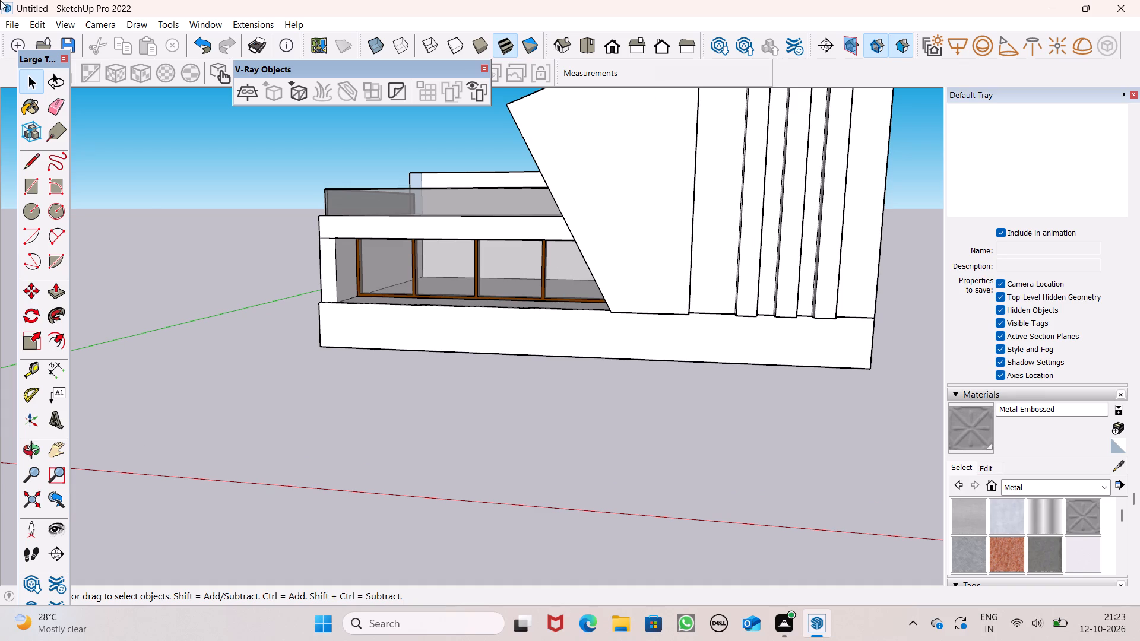
pyautogui.scroll(-8, 488, 249)
pyautogui.moveTo(466, 231); pyautogui.dragTo(593, 467, button='middle')
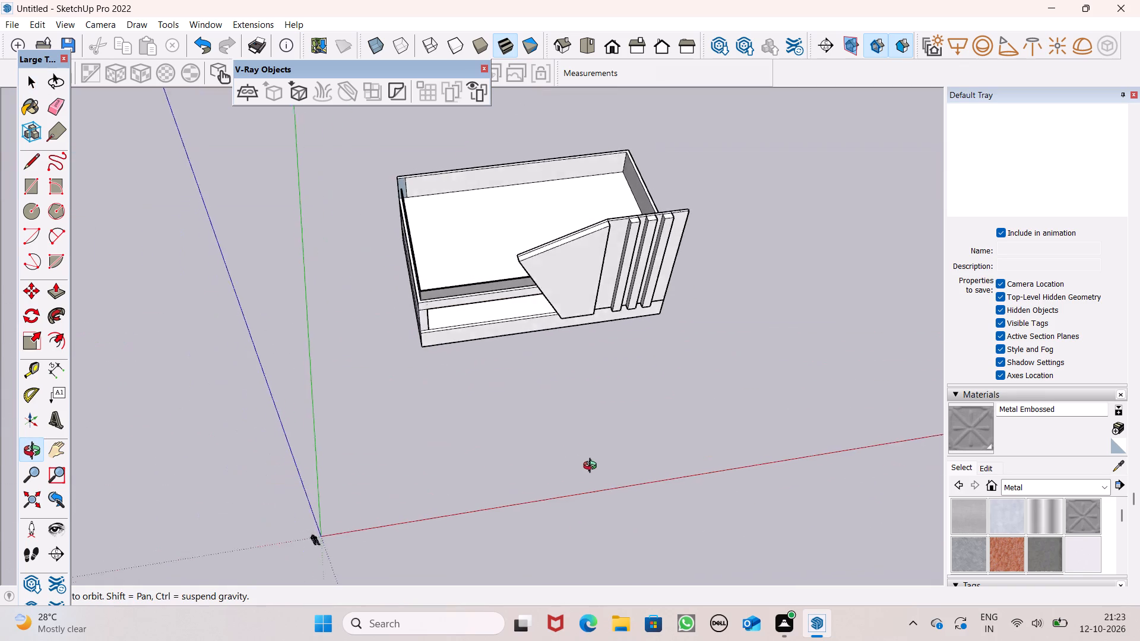
pyautogui.moveTo(593, 467); pyautogui.dragTo(596, 463, button='middle')
pyautogui.scroll(7, 386, 192)
pyautogui.moveTo(462, 214); pyautogui.dragTo(508, 163, button='middle')
pyautogui.scroll(1, 508, 163)
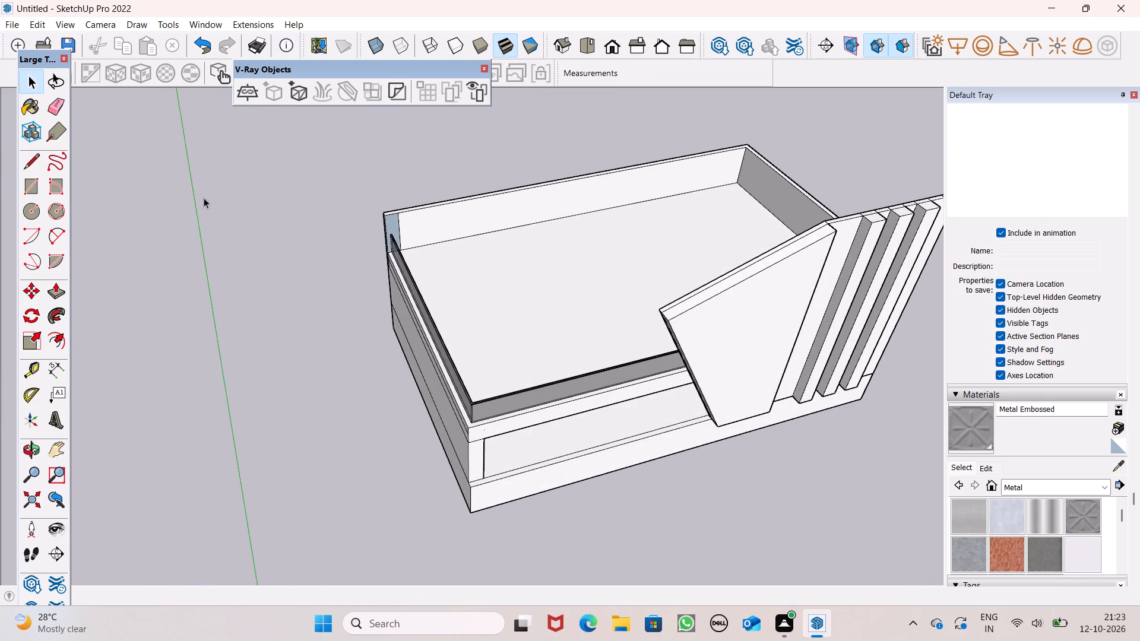
pyautogui.click(55, 293)
pyautogui.scroll(5, 397, 207)
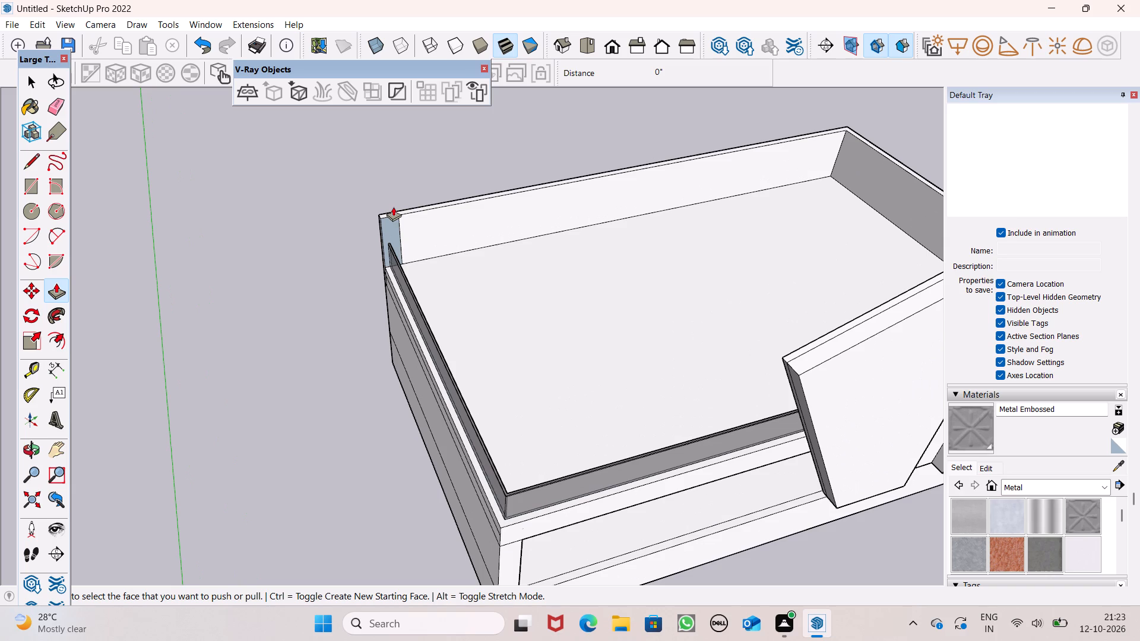
pyautogui.scroll(3, 392, 208)
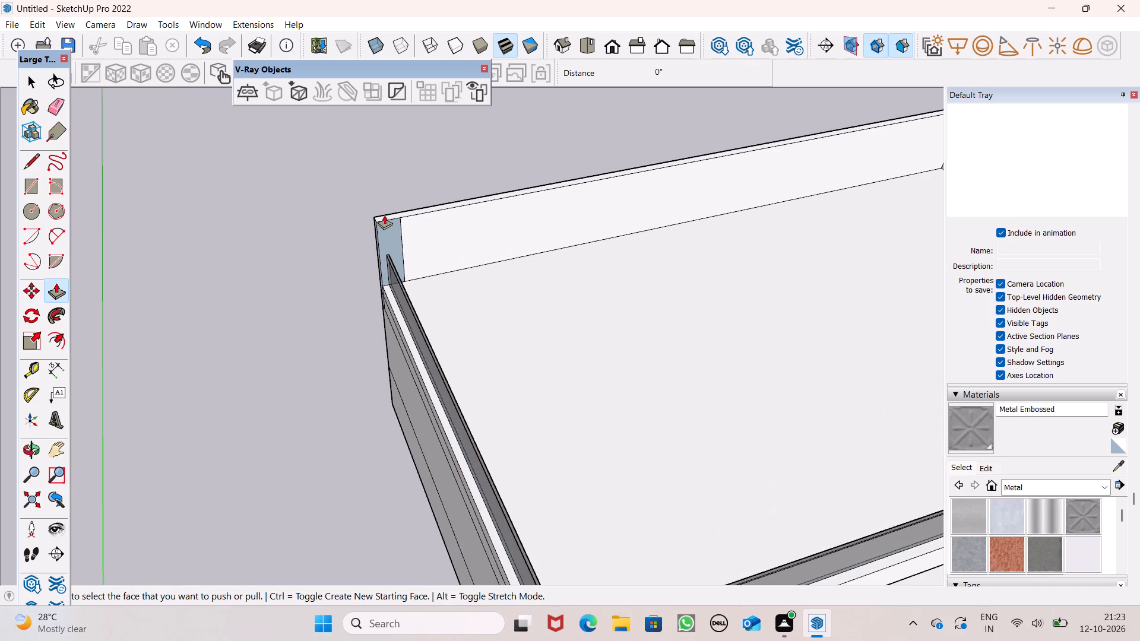
pyautogui.scroll(6, 384, 215)
pyautogui.moveTo(385, 217); pyautogui.dragTo(386, 199)
pyautogui.press('1')
pyautogui.press("'")
pyautogui.press('Return')
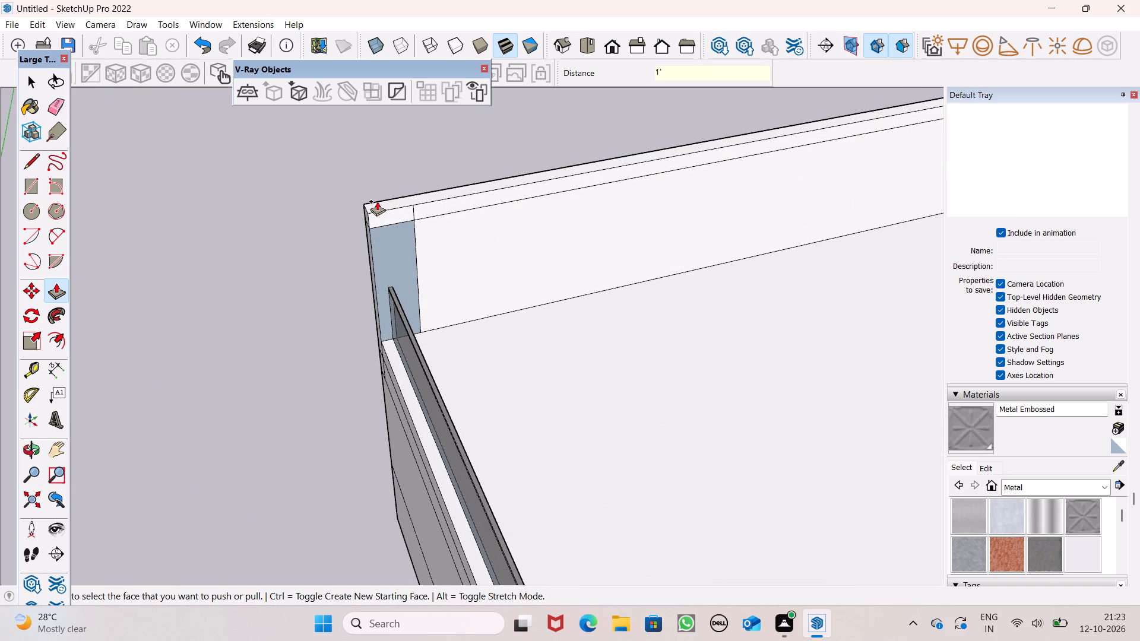
# Push/Pull the rear wall's top face up a further 1'.
pyautogui.keyDown('ctrl'); pyautogui.moveTo(377, 201); pyautogui.dragTo(376, 195); pyautogui.keyUp('ctrl')
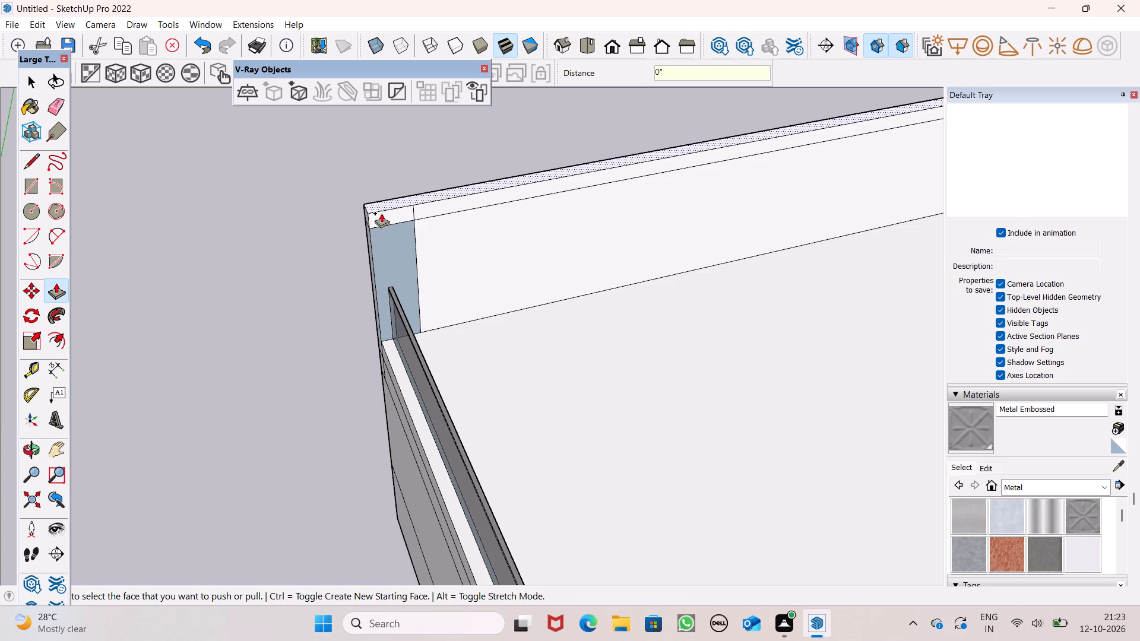
pyautogui.scroll(3, 377, 205)
pyautogui.moveTo(376, 205); pyautogui.dragTo(378, 188)
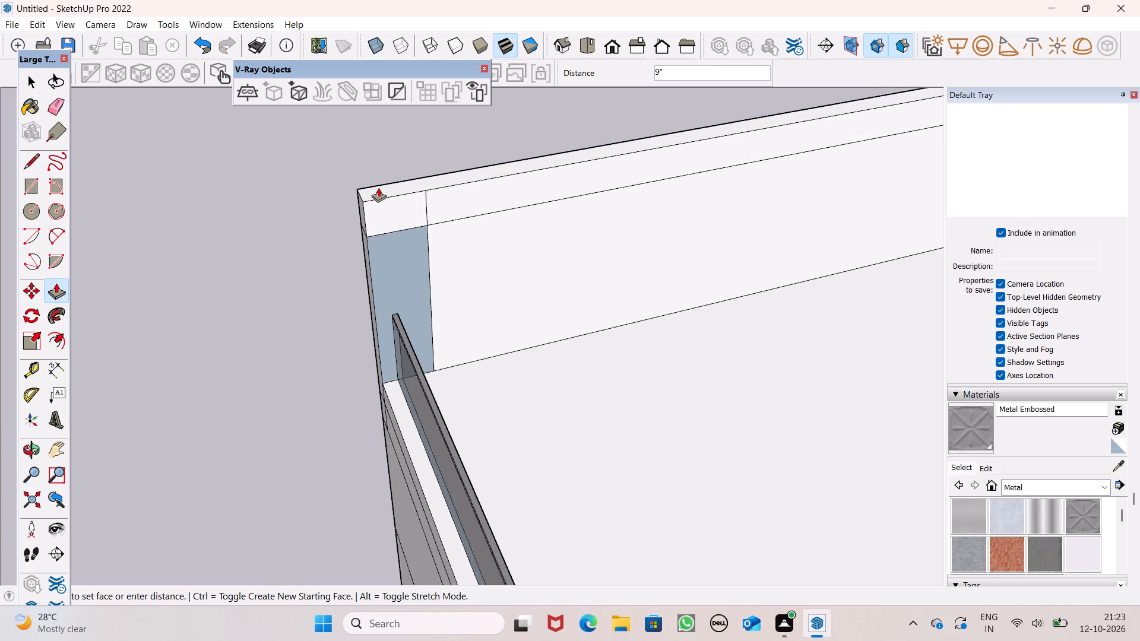
pyautogui.moveTo(378, 188); pyautogui.dragTo(379, 188)
pyautogui.write("1'")
pyautogui.press('Return')
# Push/Pull the top strip of the rear wall's inner face and its short end piece out 48' as a roof slab over the terrace.
pyautogui.scroll(-4, 316, 131)
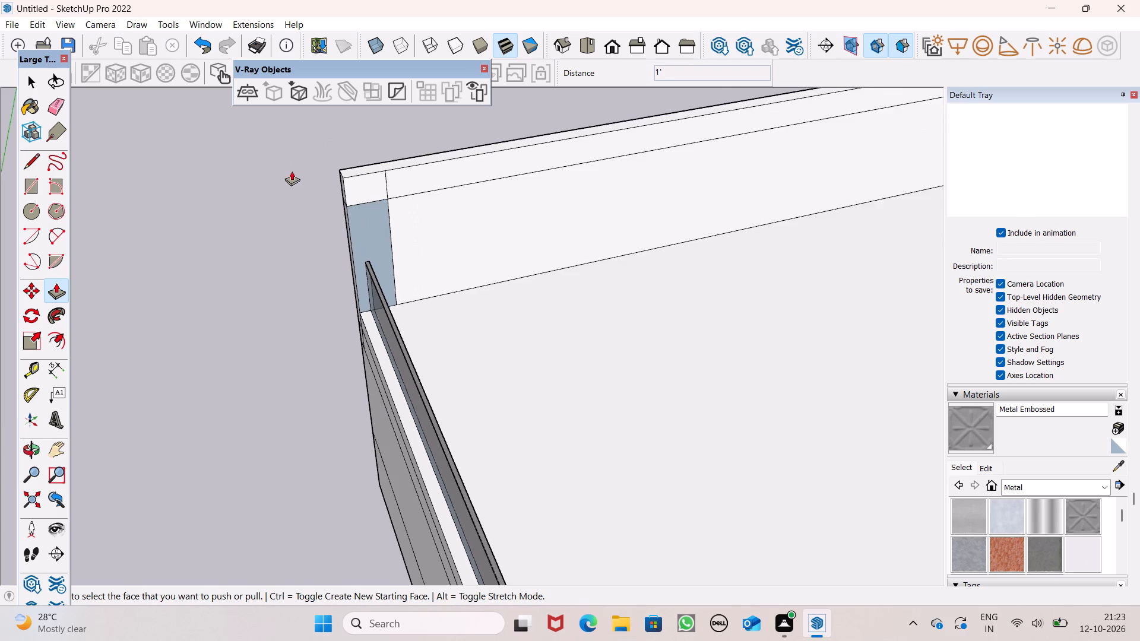
pyautogui.scroll(-9, 292, 171)
pyautogui.scroll(-3, 337, 207)
pyautogui.moveTo(362, 243); pyautogui.dragTo(471, 246, button='middle')
pyautogui.scroll(1, 472, 246)
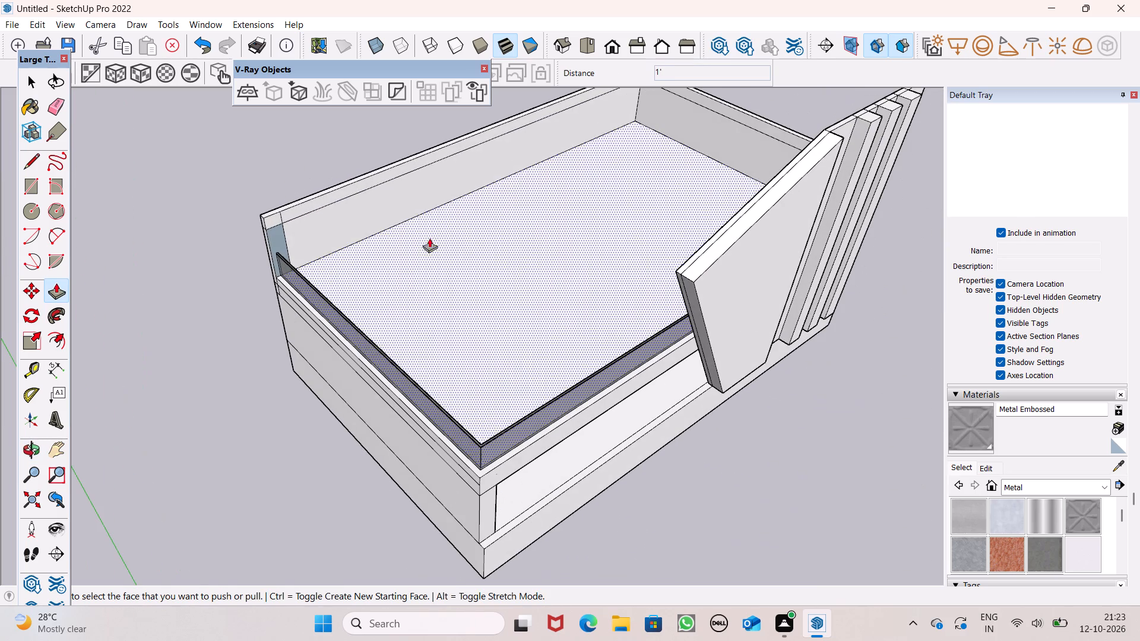
pyautogui.moveTo(297, 210); pyautogui.dragTo(503, 324)
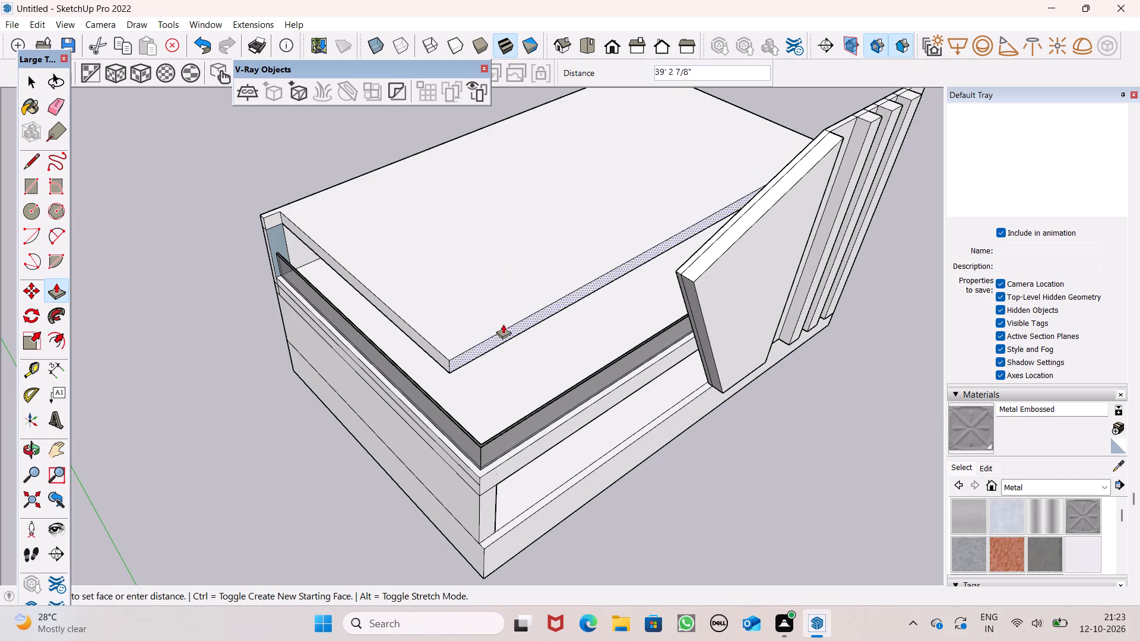
pyautogui.moveTo(503, 324); pyautogui.dragTo(558, 361)
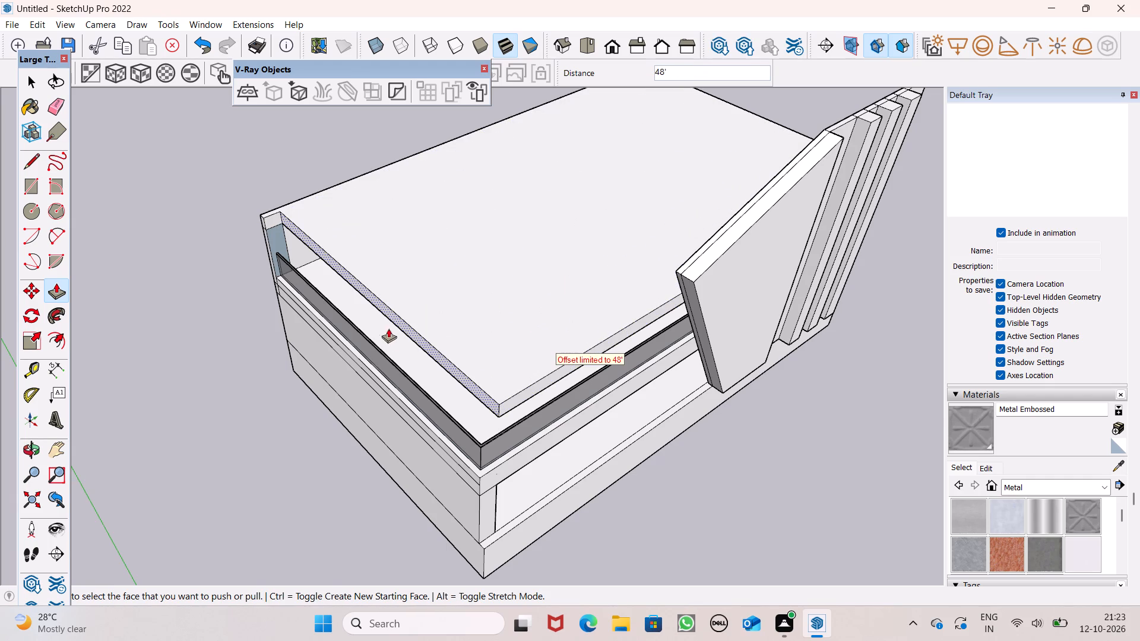
pyautogui.moveTo(273, 223); pyautogui.dragTo(442, 379)
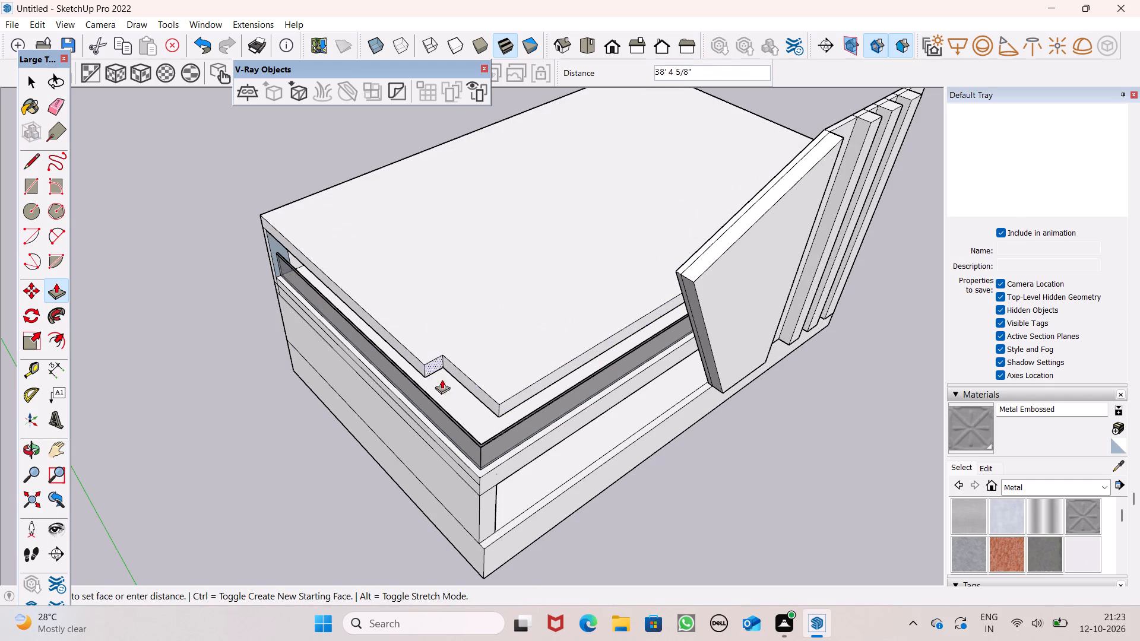
pyautogui.moveTo(442, 379); pyautogui.dragTo(496, 424)
# Erase the vertical seam edge near the corner on the roof slab's front fascia.
pyautogui.scroll(-4, 446, 288)
pyautogui.scroll(1, 442, 291)
pyautogui.scroll(-1, 417, 319)
pyautogui.moveTo(463, 389); pyautogui.dragTo(742, 227, button='middle')
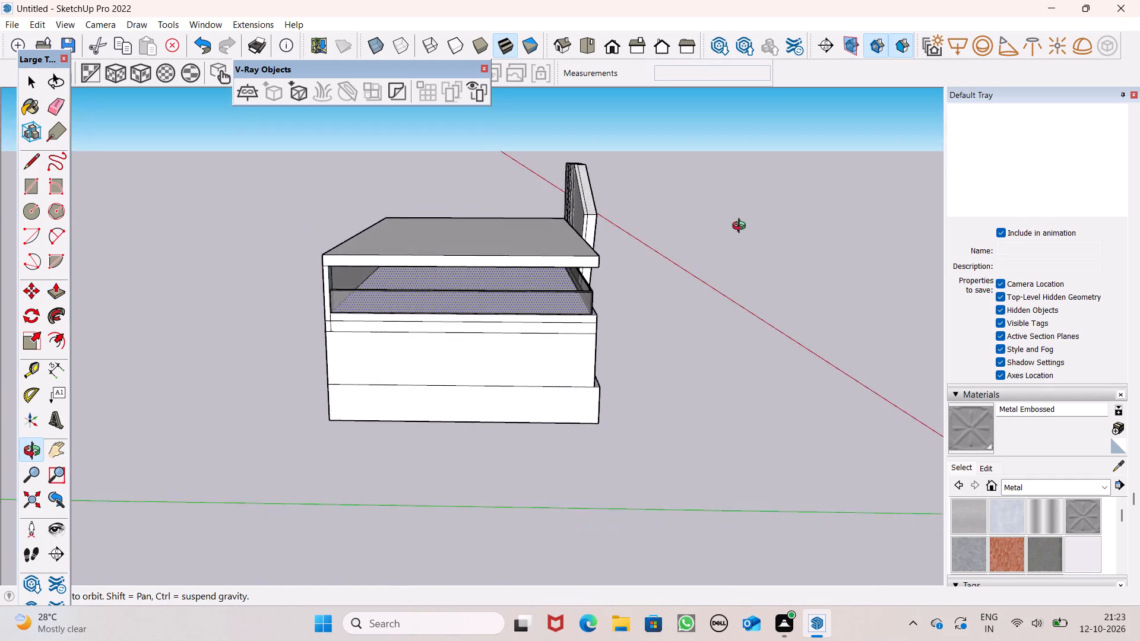
pyautogui.moveTo(742, 227); pyautogui.dragTo(403, 281, button='middle')
pyautogui.scroll(1, 399, 274)
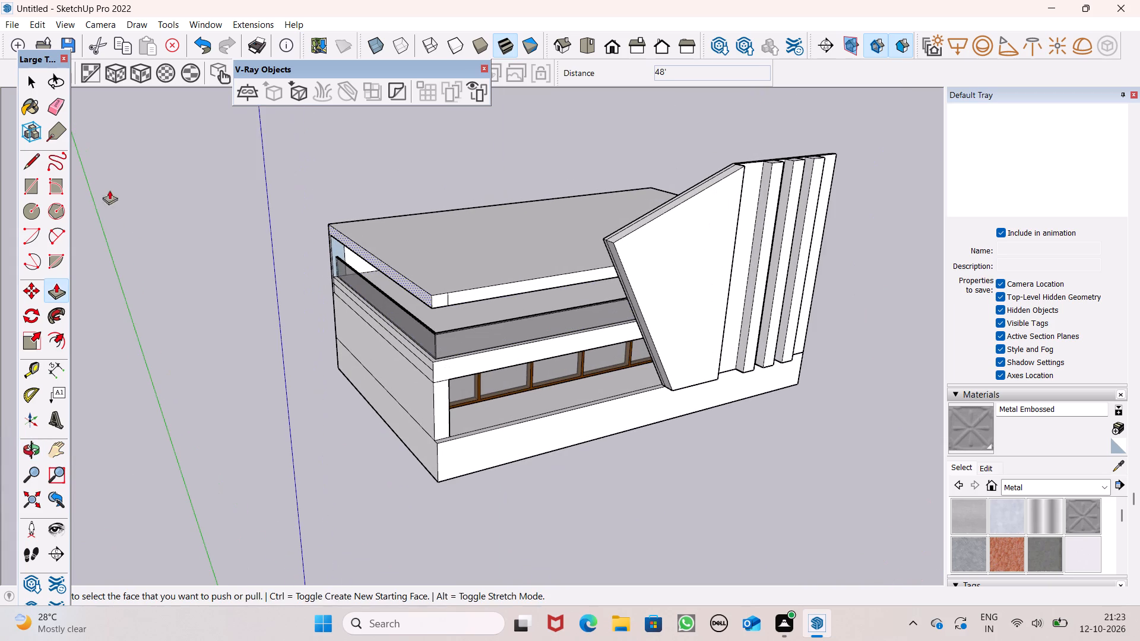
pyautogui.click(61, 119)
pyautogui.click(58, 107)
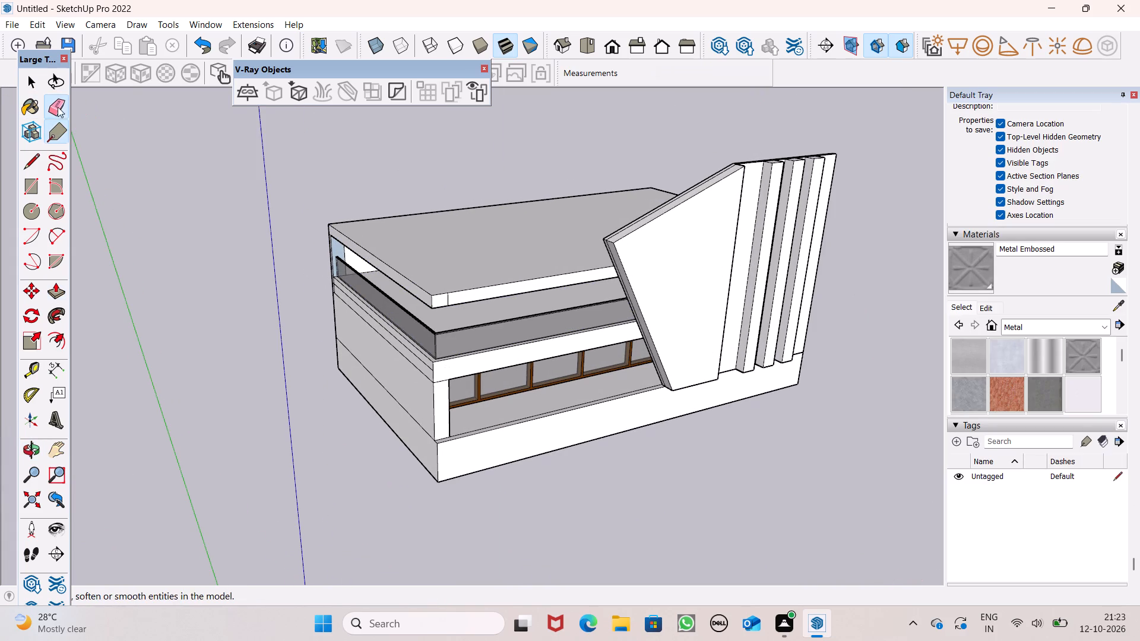
pyautogui.scroll(6, 533, 313)
pyautogui.click(345, 276)
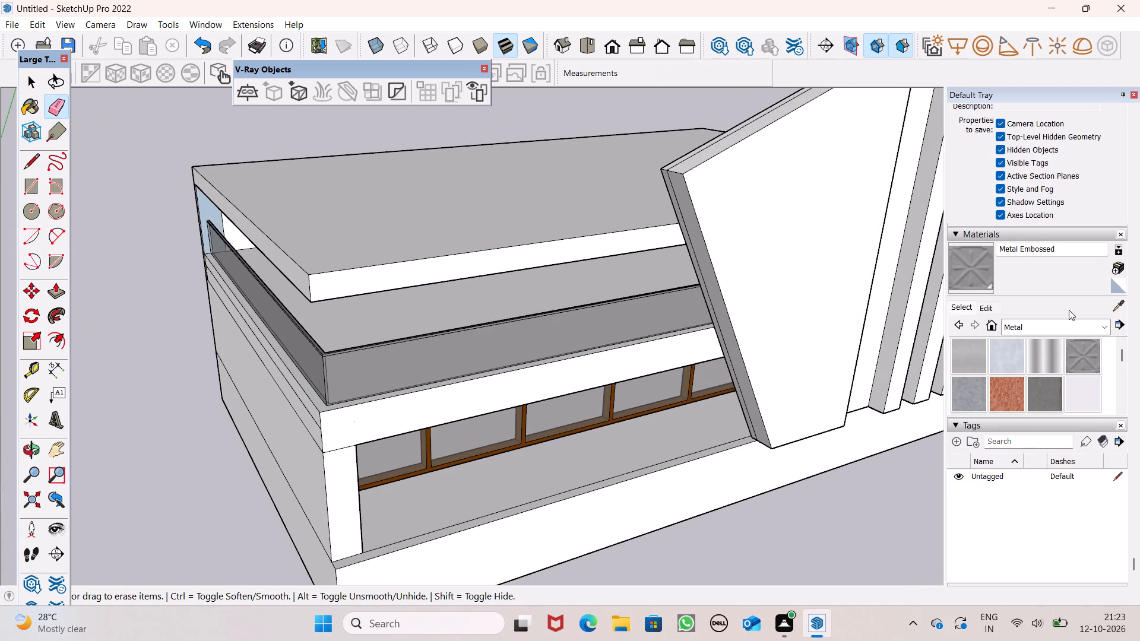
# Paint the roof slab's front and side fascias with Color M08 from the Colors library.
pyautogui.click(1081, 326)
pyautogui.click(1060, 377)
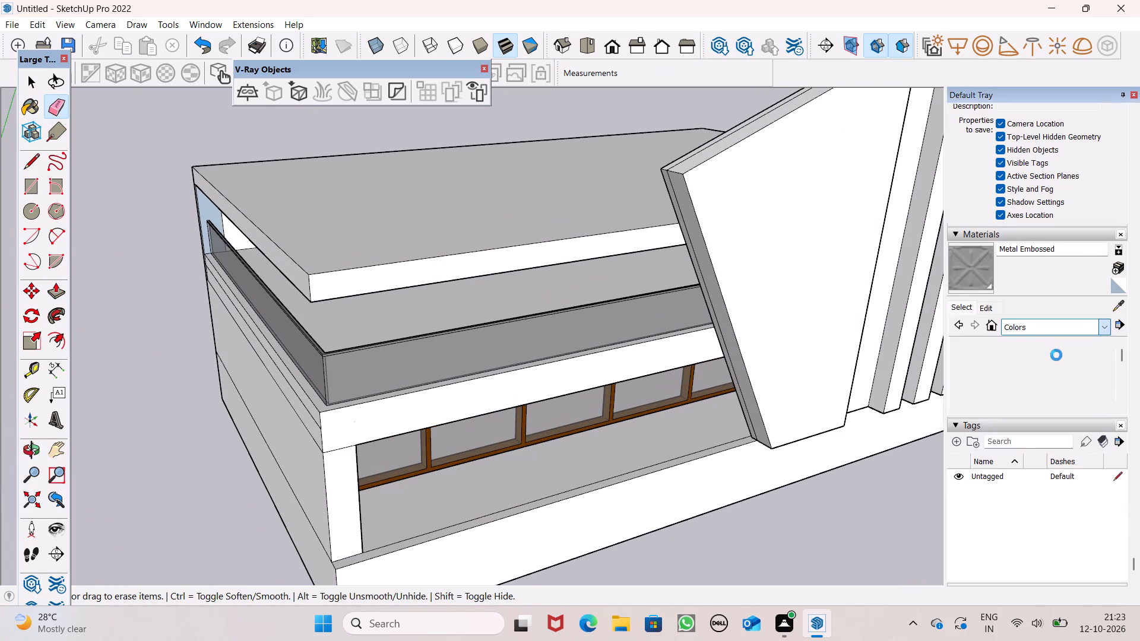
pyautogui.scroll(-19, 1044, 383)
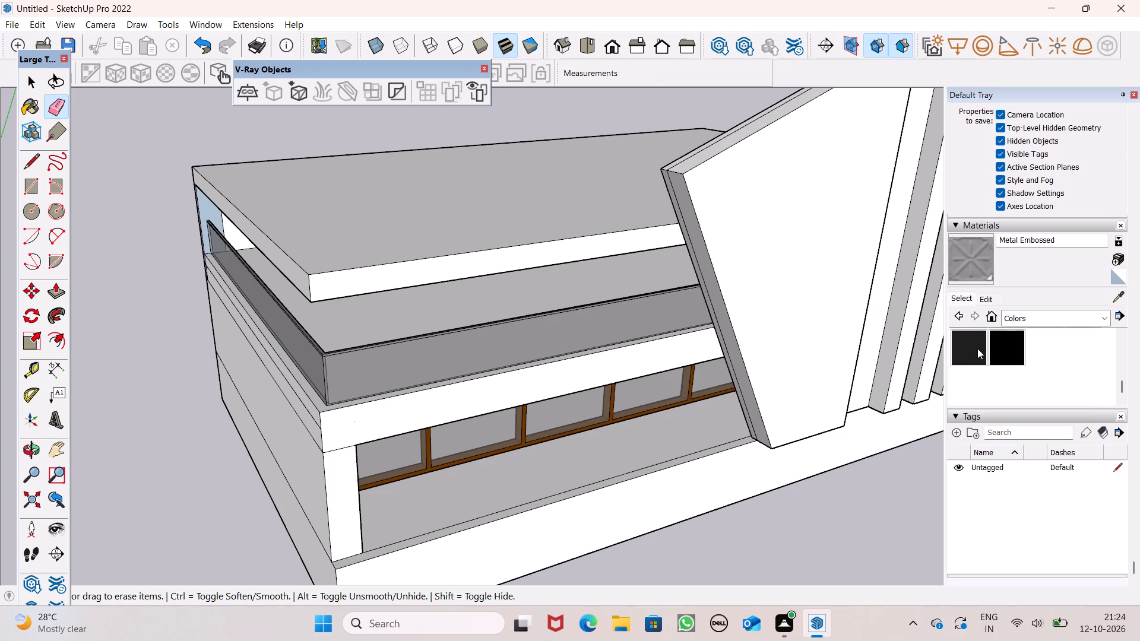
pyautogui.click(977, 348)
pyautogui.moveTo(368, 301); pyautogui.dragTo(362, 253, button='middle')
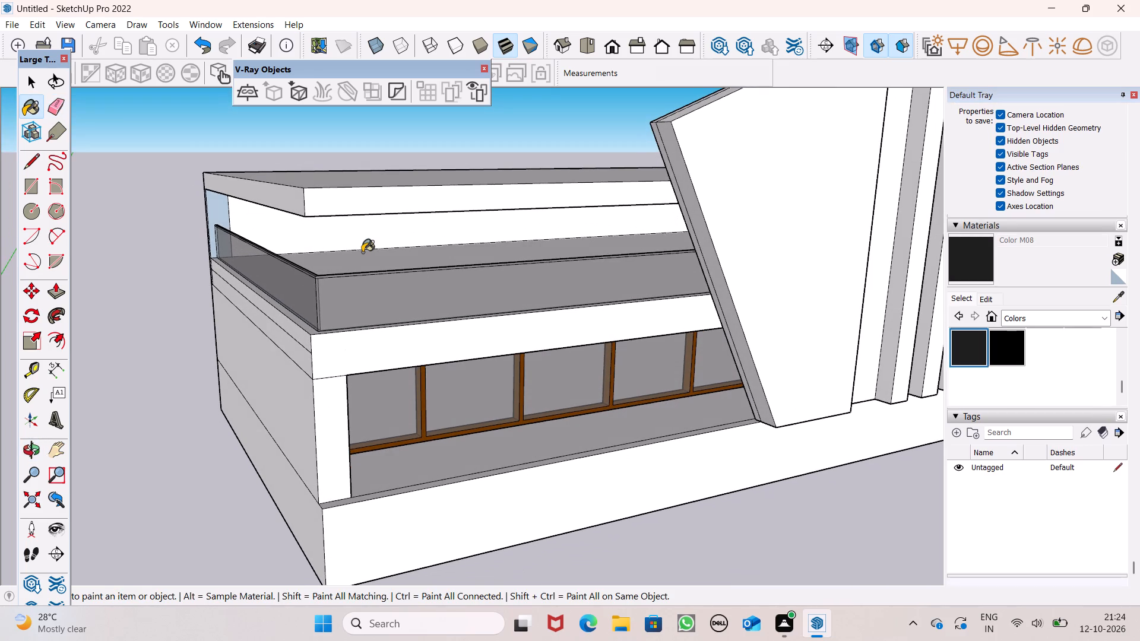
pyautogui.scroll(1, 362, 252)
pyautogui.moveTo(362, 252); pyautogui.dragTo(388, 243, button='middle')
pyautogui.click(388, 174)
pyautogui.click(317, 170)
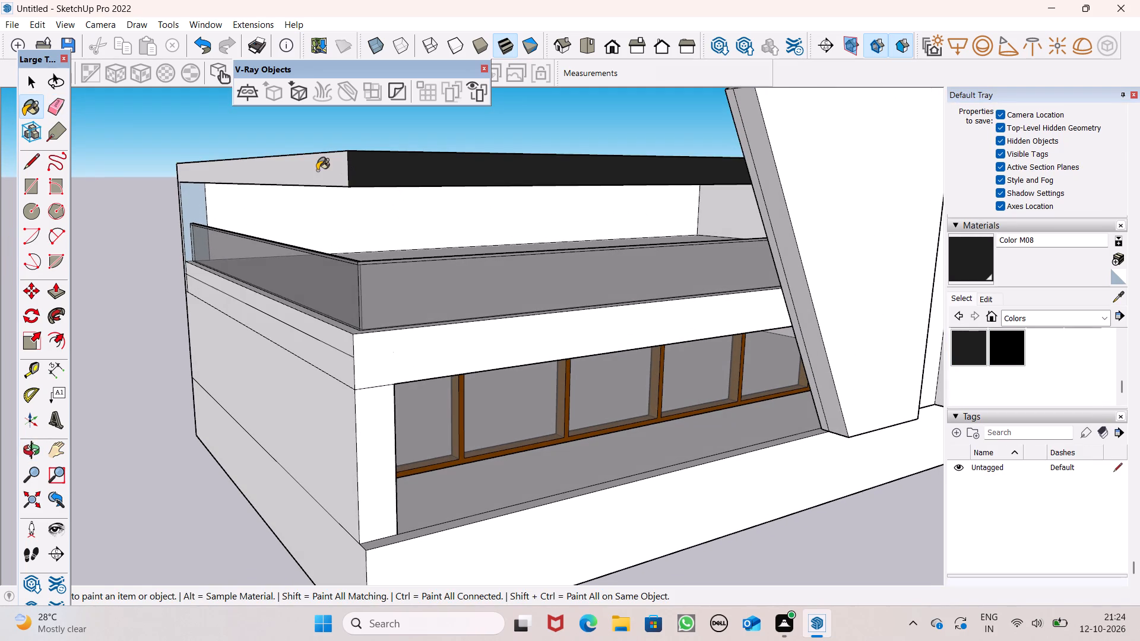
# Paint the roof slab's front fascia, side fascia and top face with Color M07.
pyautogui.scroll(-4, 513, 202)
pyautogui.moveTo(565, 242); pyautogui.dragTo(553, 265, button='middle')
pyautogui.scroll(1, 990, 359)
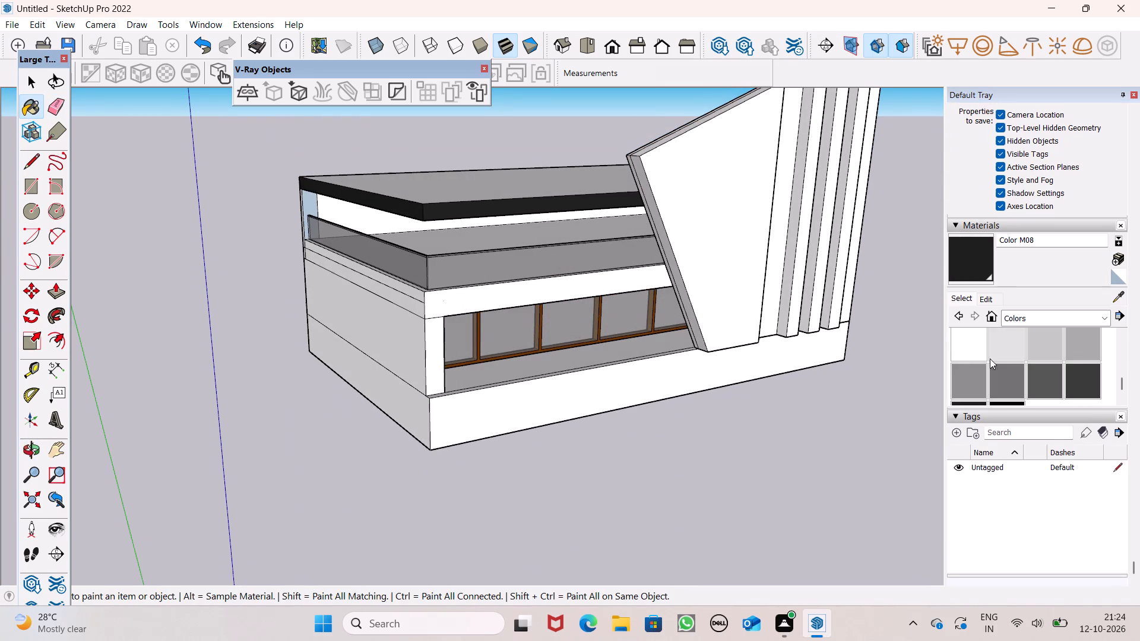
pyautogui.moveTo(1079, 376); pyautogui.dragTo(1069, 369)
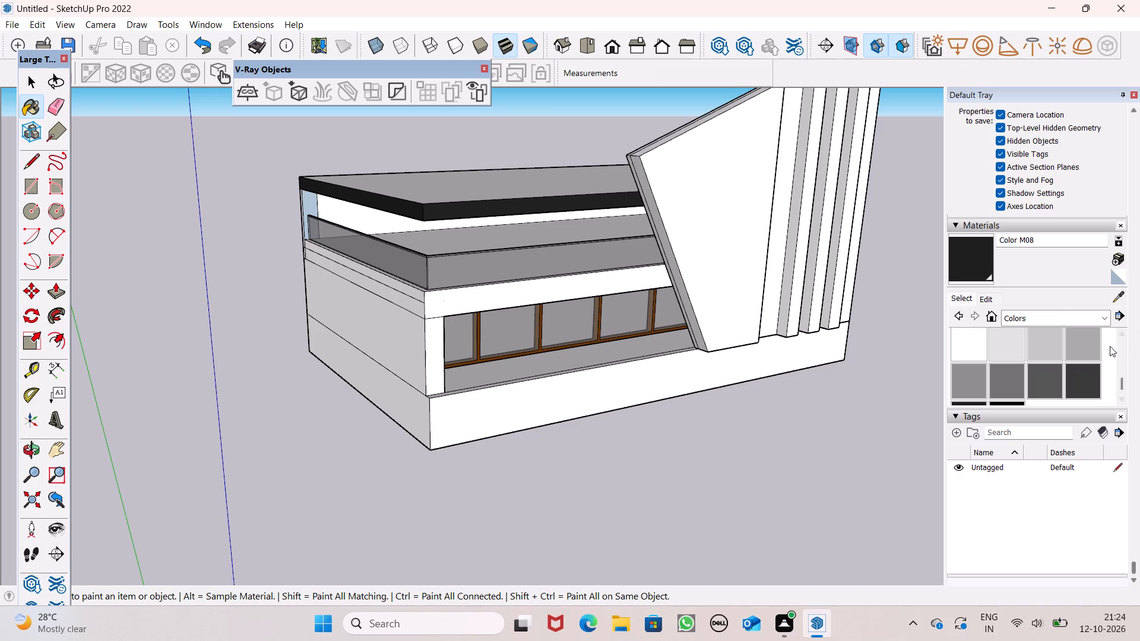
pyautogui.click(1088, 381)
pyautogui.scroll(5, 461, 221)
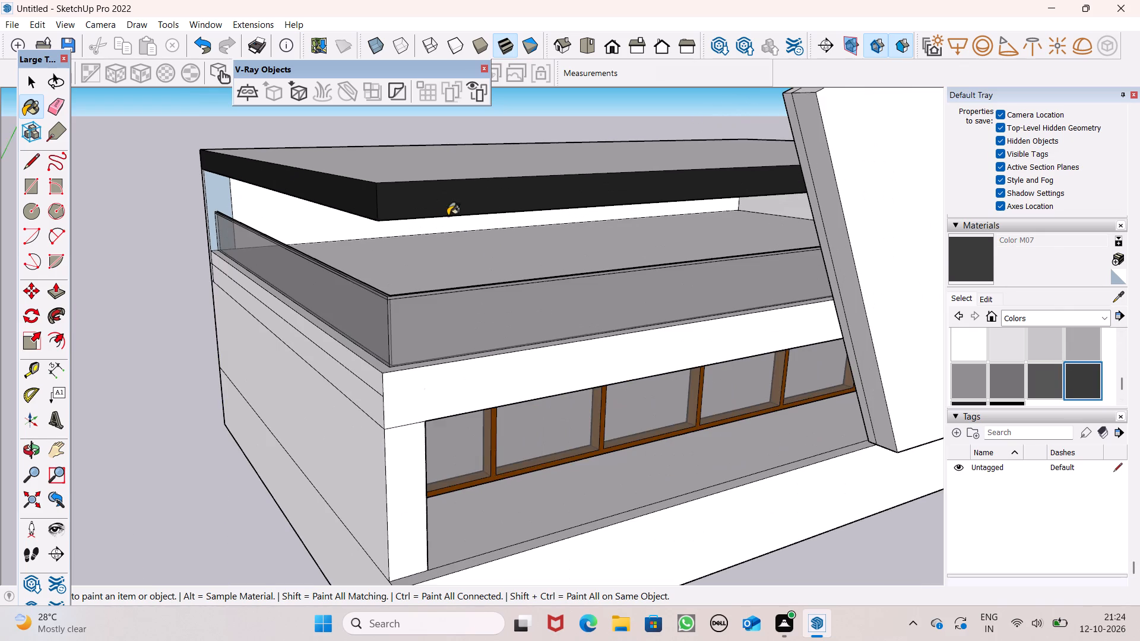
pyautogui.click(431, 200)
pyautogui.click(289, 185)
pyautogui.click(349, 145)
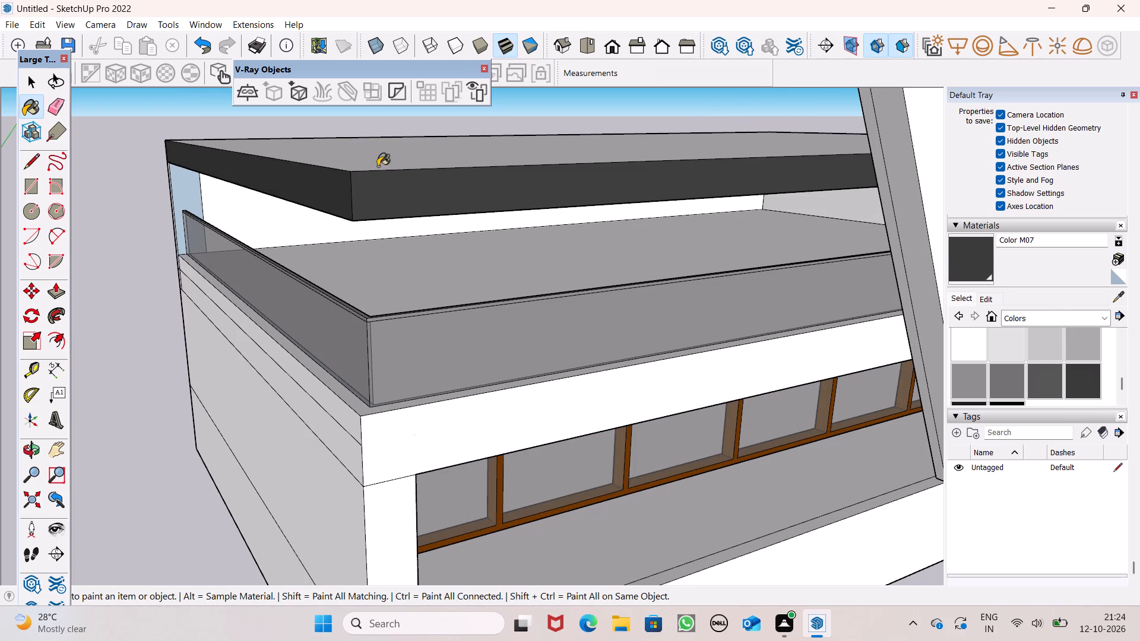
# Erase the seam edge running across the roof slab's underside.
pyautogui.scroll(-5, 386, 199)
pyautogui.scroll(1, 436, 232)
pyautogui.moveTo(436, 232); pyautogui.dragTo(438, 243, button='middle')
pyautogui.scroll(1, 588, 148)
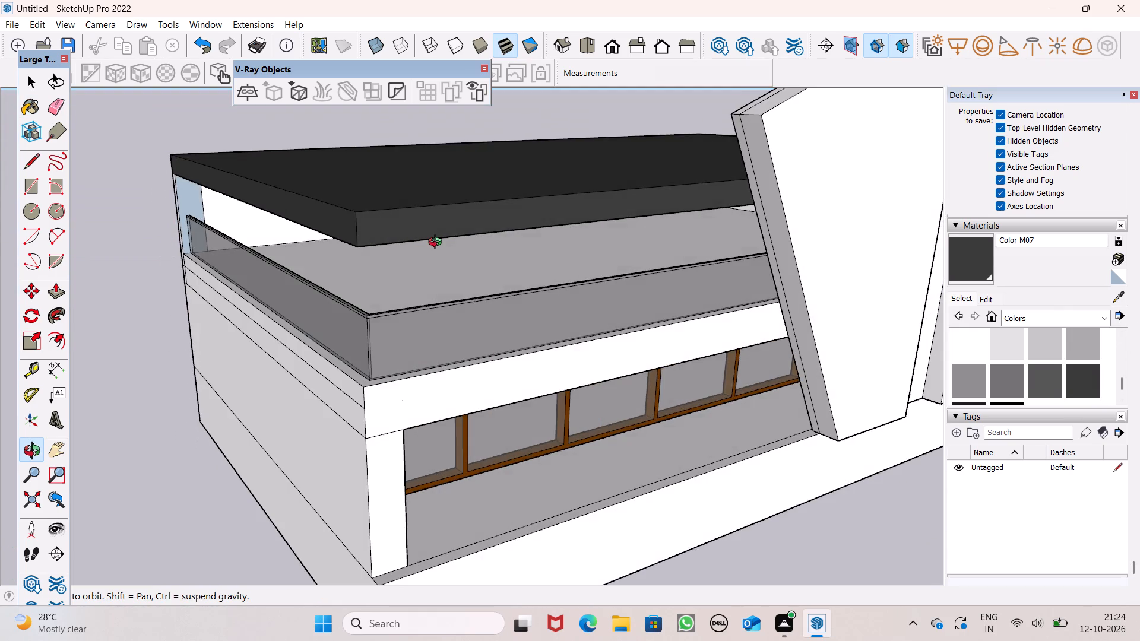
pyautogui.moveTo(438, 243); pyautogui.dragTo(432, 146, button='middle')
pyautogui.scroll(-3, 286, 285)
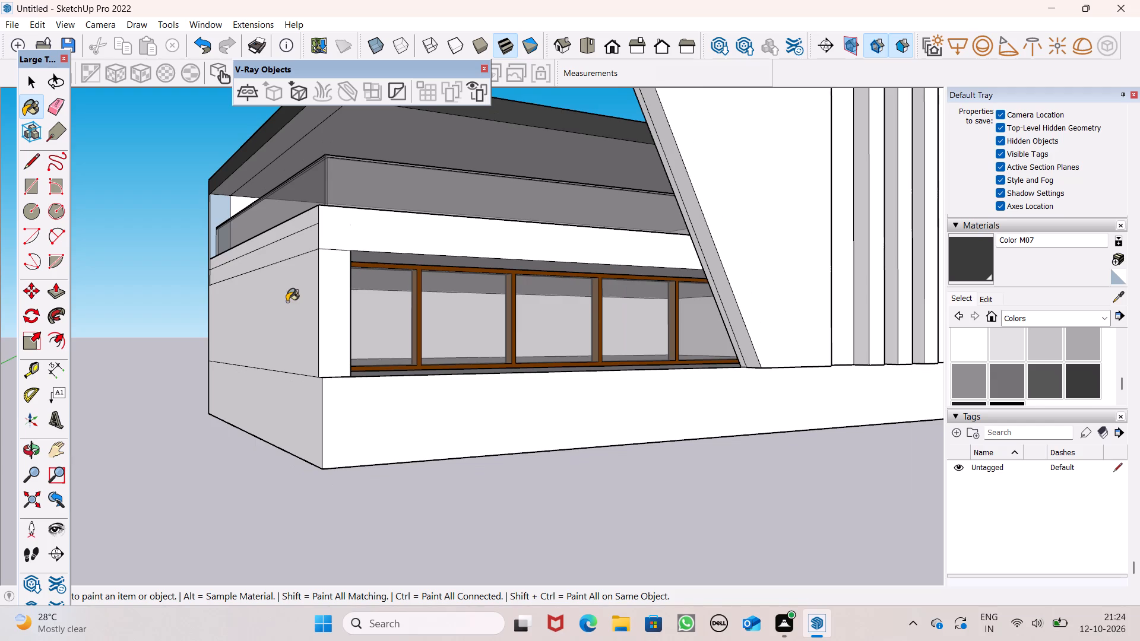
pyautogui.scroll(7, 319, 122)
pyautogui.click(59, 102)
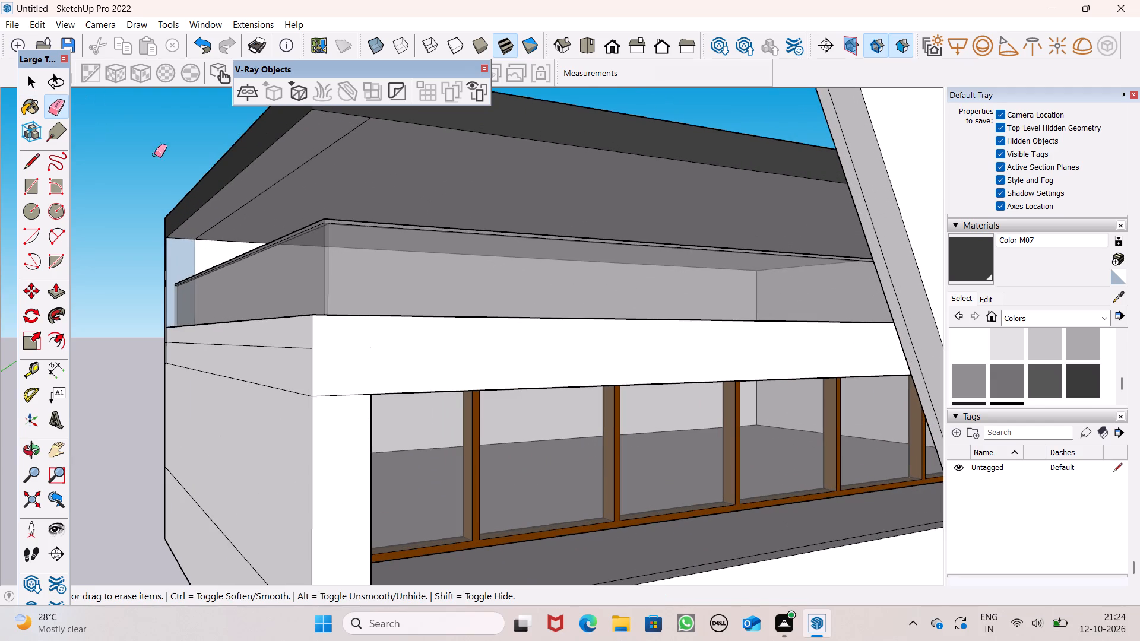
pyautogui.moveTo(304, 164); pyautogui.dragTo(322, 174)
pyautogui.scroll(-2, 331, 310)
pyautogui.scroll(1, 332, 312)
pyautogui.scroll(-4, 332, 312)
# Paint the top band of the end wall beside the fins with Color M07.
pyautogui.moveTo(559, 331); pyautogui.dragTo(50, 450, button='middle')
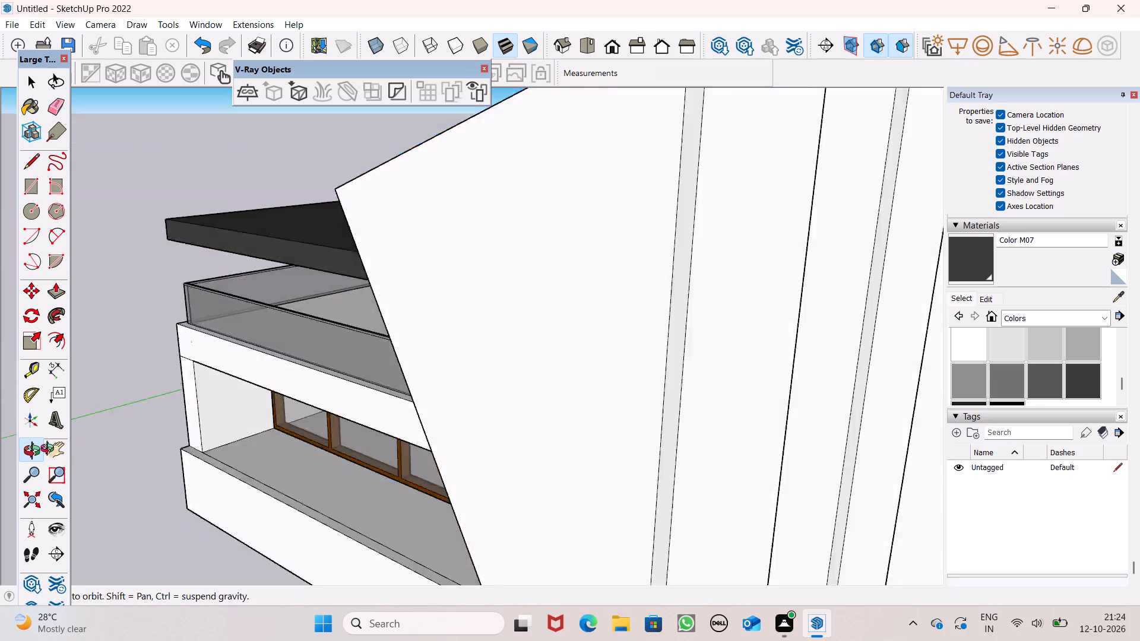
pyautogui.moveTo(50, 450); pyautogui.dragTo(0, 484, button='middle')
pyautogui.scroll(-4, 461, 283)
pyautogui.scroll(1, 461, 283)
pyautogui.scroll(-5, 461, 283)
pyautogui.moveTo(622, 360); pyautogui.dragTo(635, 306, button='middle')
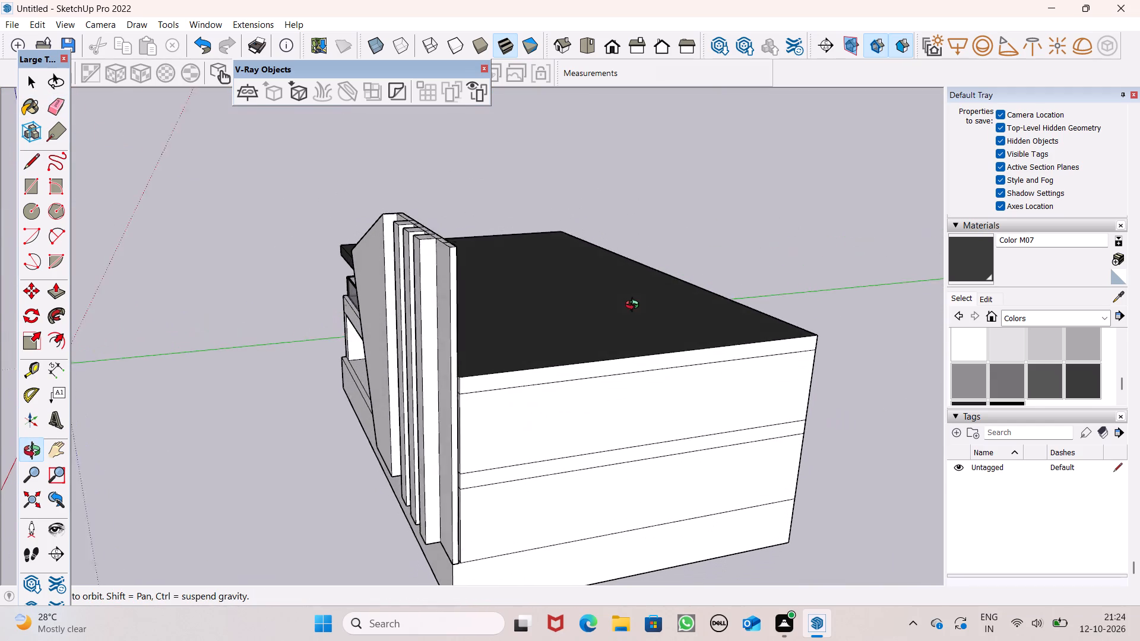
pyautogui.moveTo(635, 306); pyautogui.dragTo(639, 304, button='middle')
pyautogui.click(980, 257)
pyautogui.scroll(5, 641, 404)
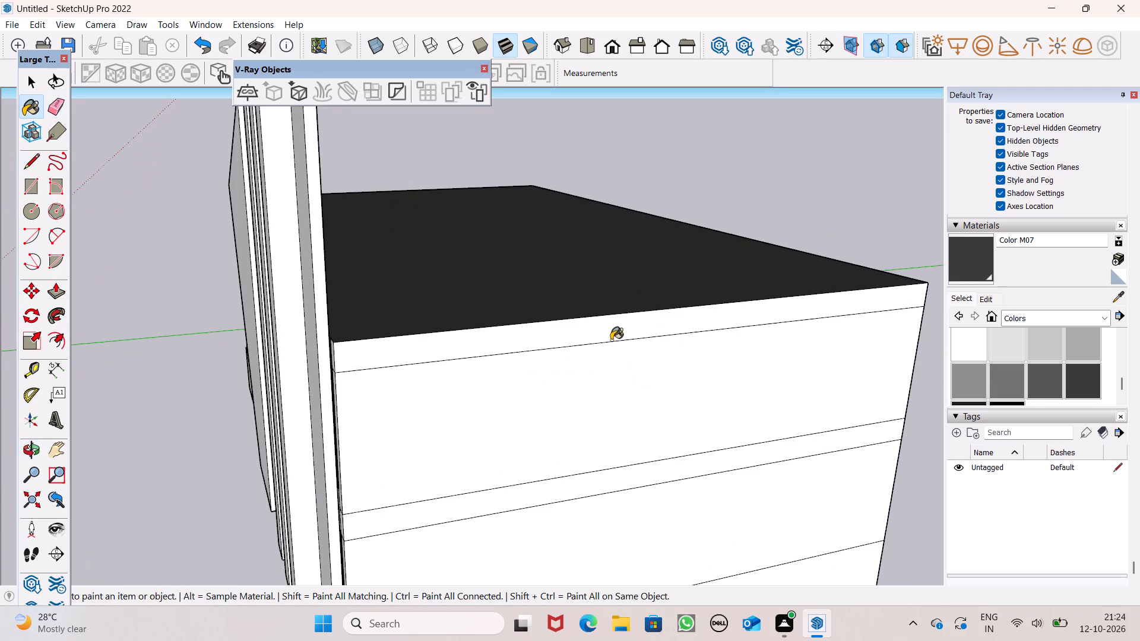
pyautogui.click(611, 340)
# Erase the two horizontal edges across the middle of the end wall beside the fins.
pyautogui.scroll(-6, 611, 339)
pyautogui.moveTo(653, 479); pyautogui.dragTo(676, 429, button='middle')
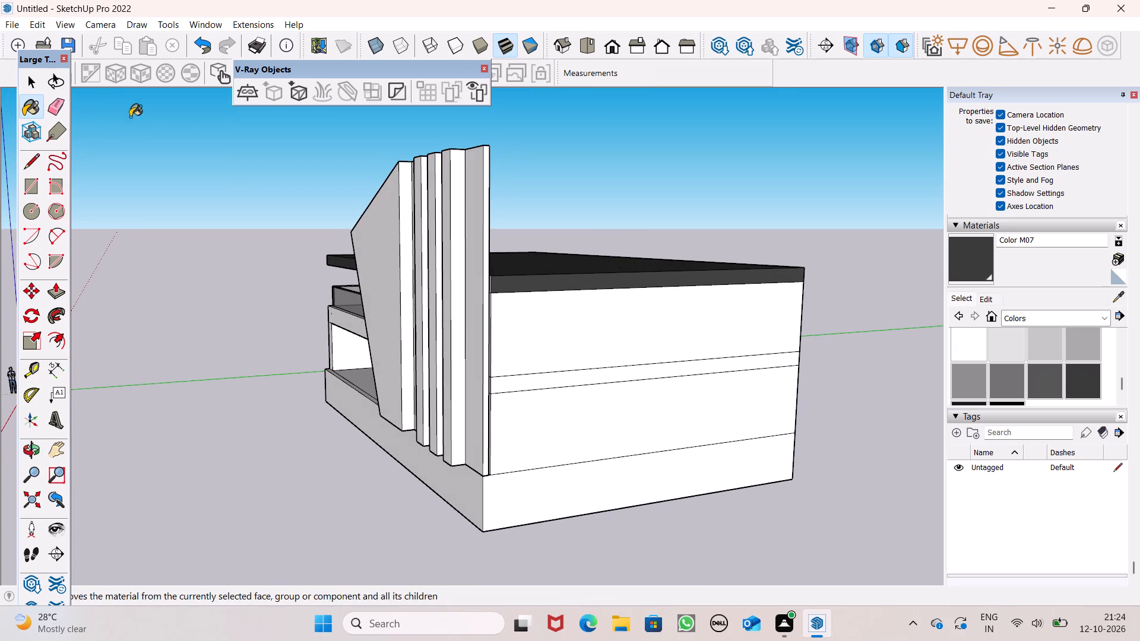
pyautogui.click(57, 113)
pyautogui.moveTo(574, 368); pyautogui.dragTo(574, 396)
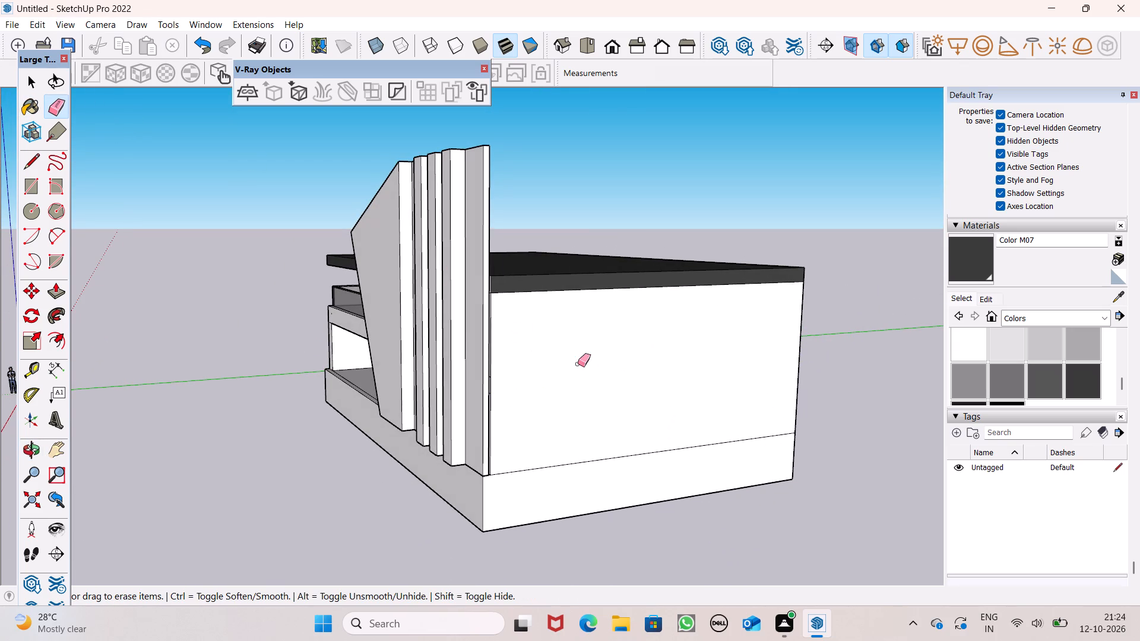
# Draw a line on the slanted facade panel from its sloping top edge to its bottom edge, roughly parallel to the slanted side.
pyautogui.moveTo(580, 355); pyautogui.dragTo(976, 315, button='middle')
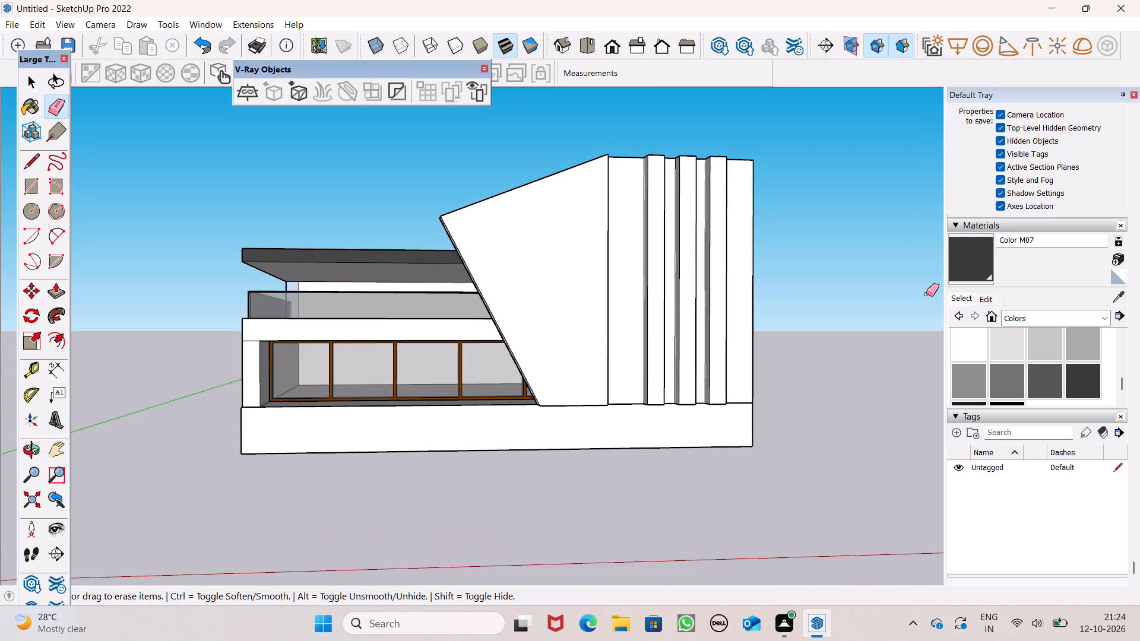
pyautogui.scroll(-1, 926, 294)
pyautogui.moveTo(901, 310); pyautogui.dragTo(898, 358, button='middle')
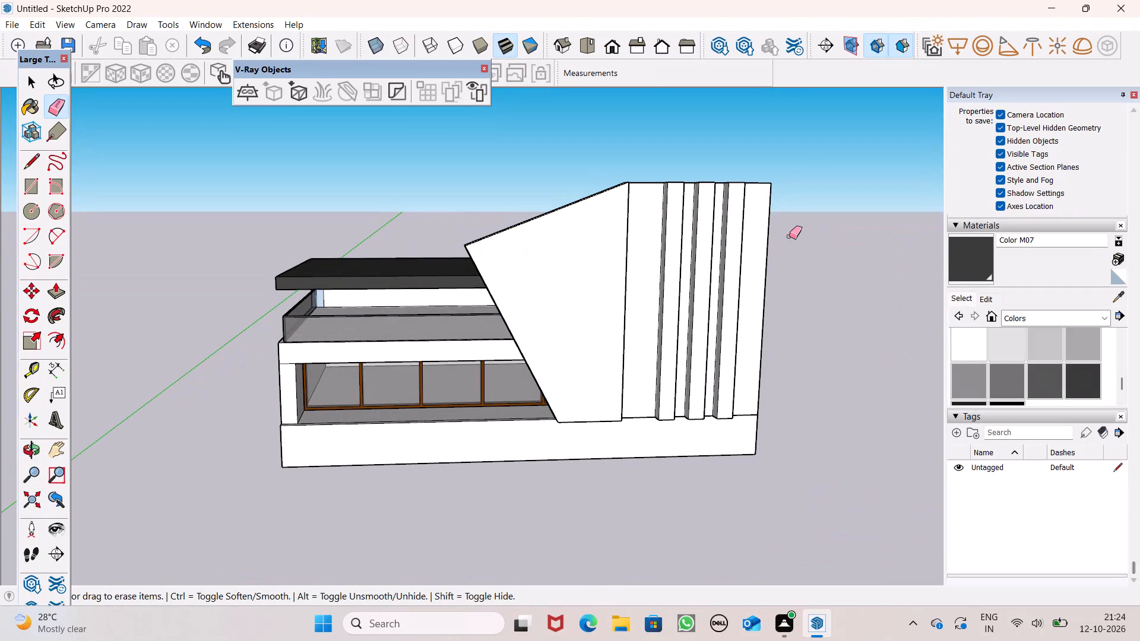
pyautogui.click(36, 163)
pyautogui.moveTo(494, 298); pyautogui.dragTo(467, 348, button='middle')
pyautogui.scroll(6, 464, 335)
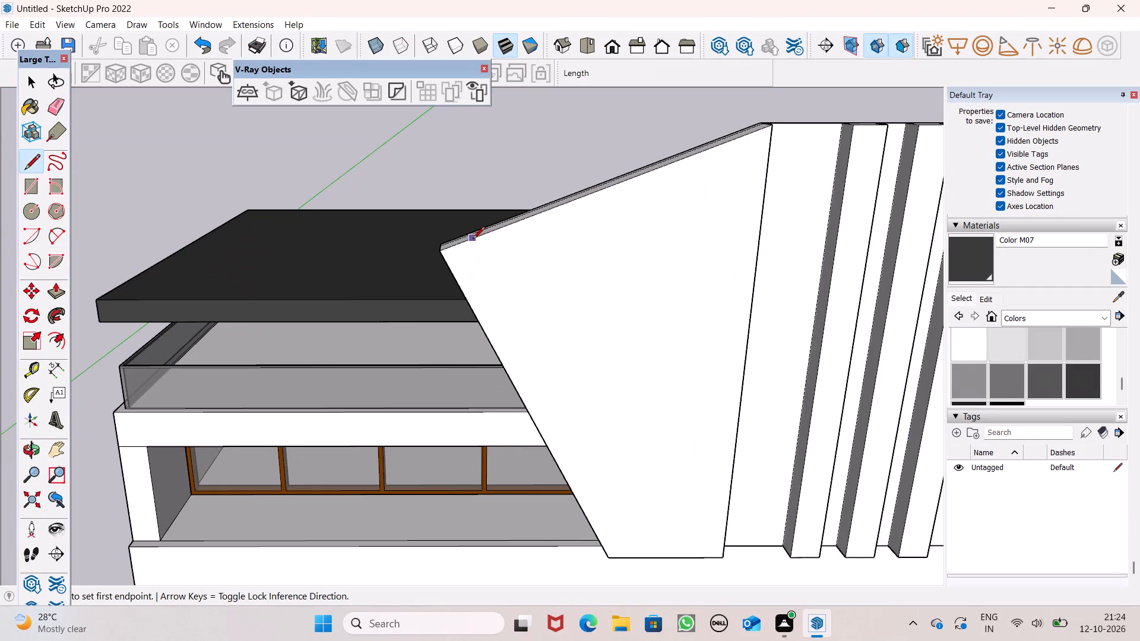
pyautogui.moveTo(473, 240); pyautogui.dragTo(477, 251)
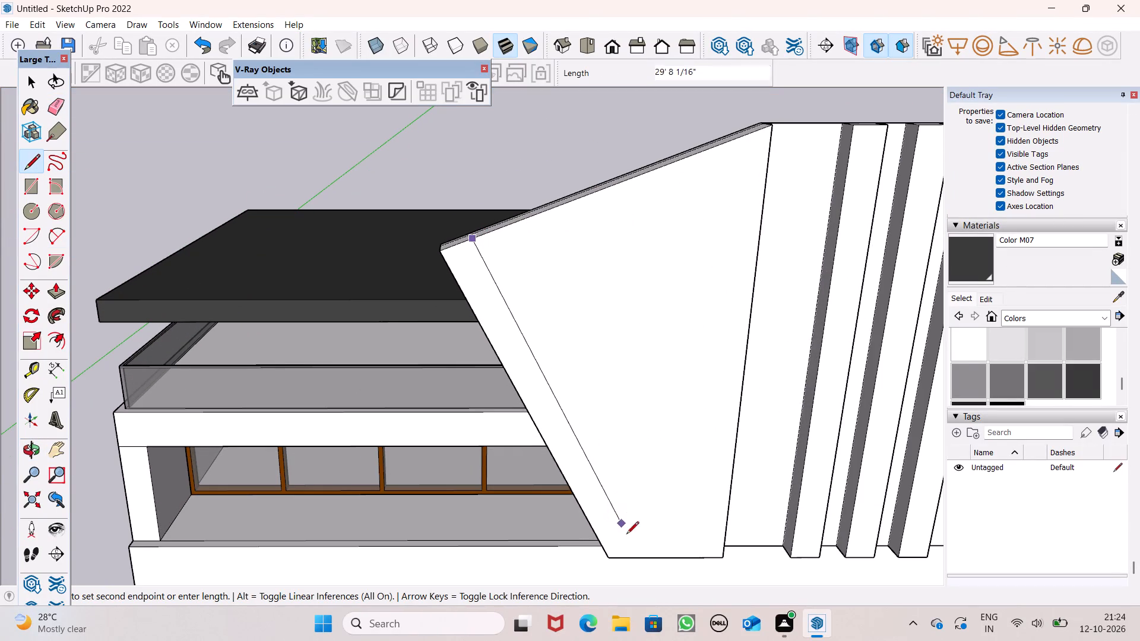
pyautogui.click(642, 560)
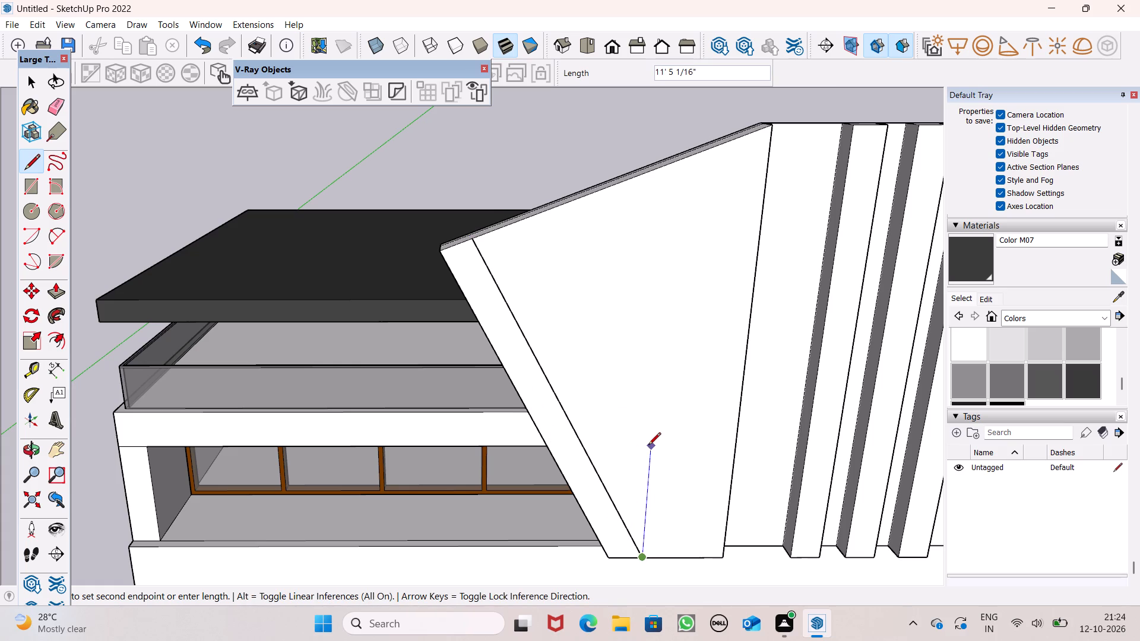
pyautogui.press('space')
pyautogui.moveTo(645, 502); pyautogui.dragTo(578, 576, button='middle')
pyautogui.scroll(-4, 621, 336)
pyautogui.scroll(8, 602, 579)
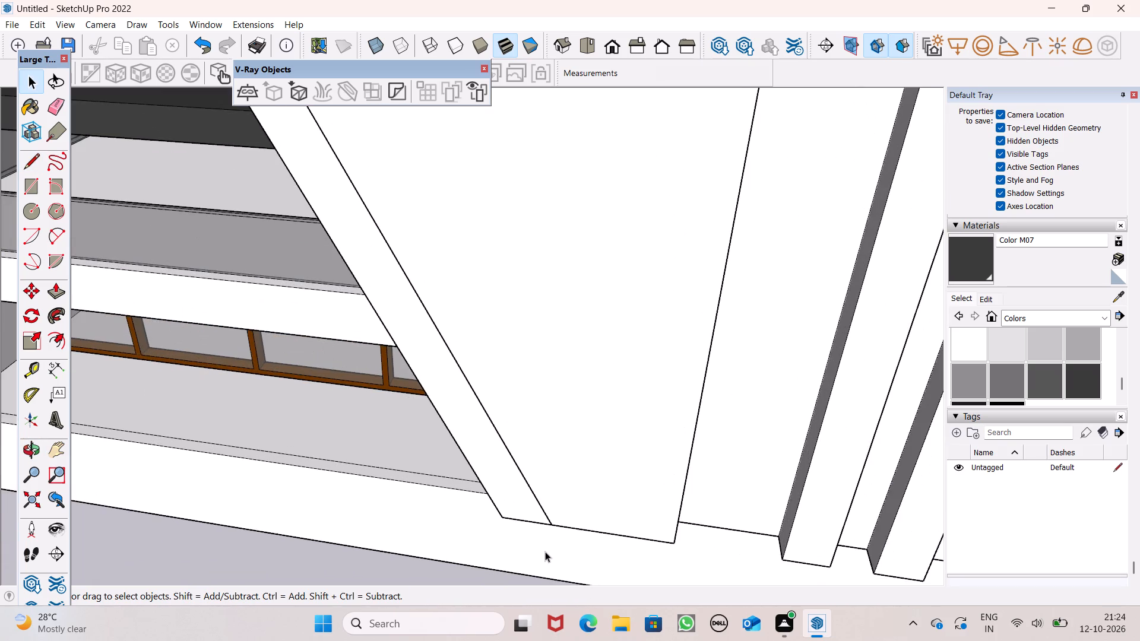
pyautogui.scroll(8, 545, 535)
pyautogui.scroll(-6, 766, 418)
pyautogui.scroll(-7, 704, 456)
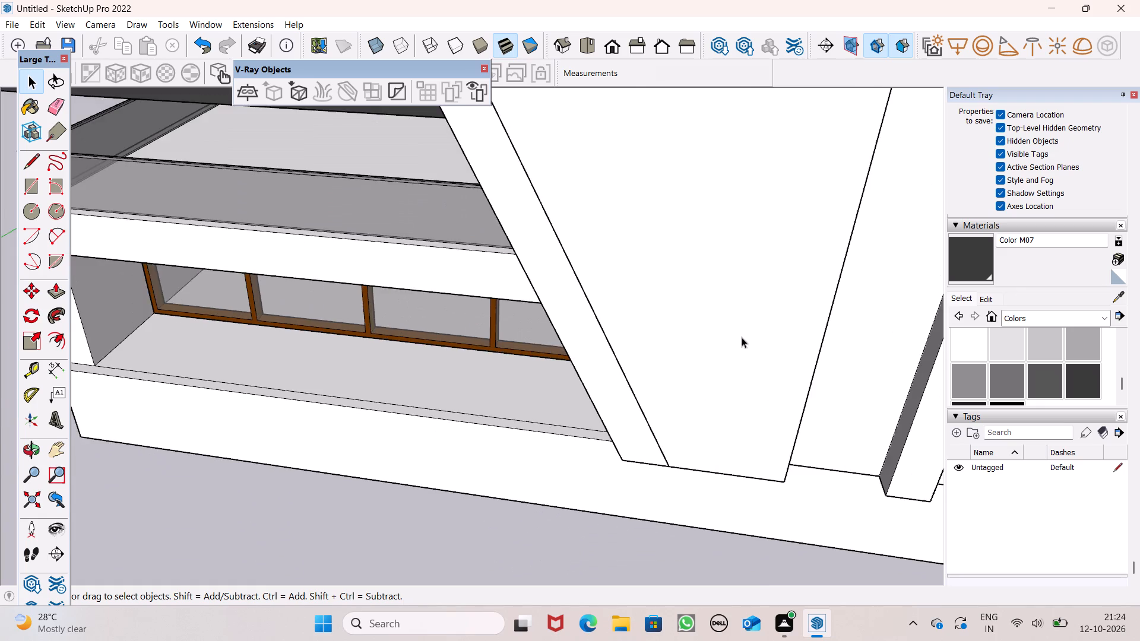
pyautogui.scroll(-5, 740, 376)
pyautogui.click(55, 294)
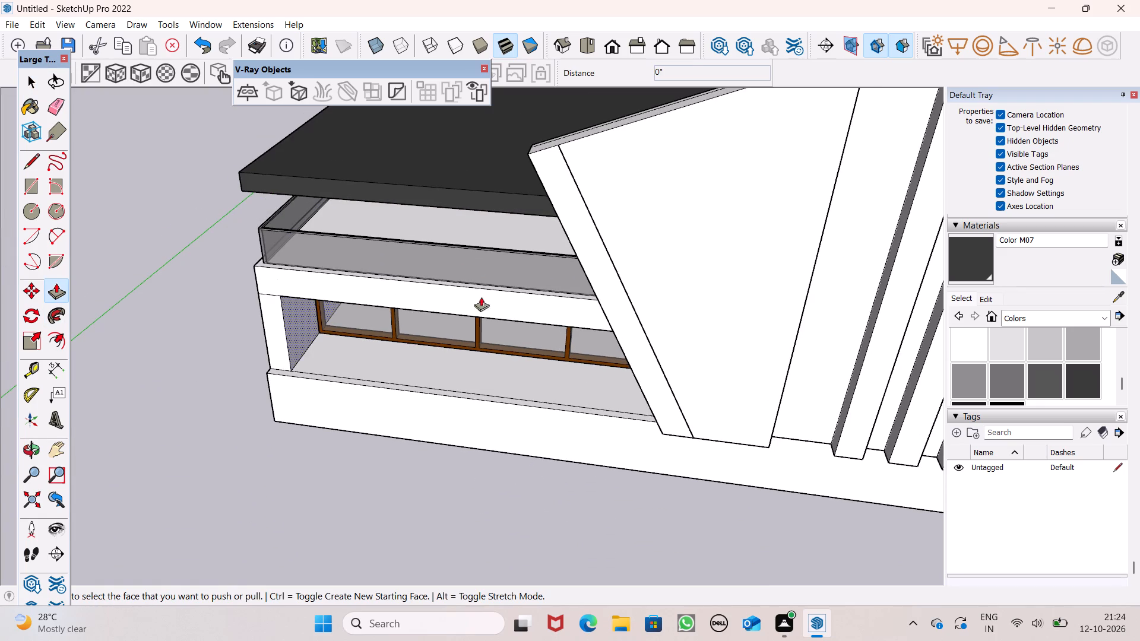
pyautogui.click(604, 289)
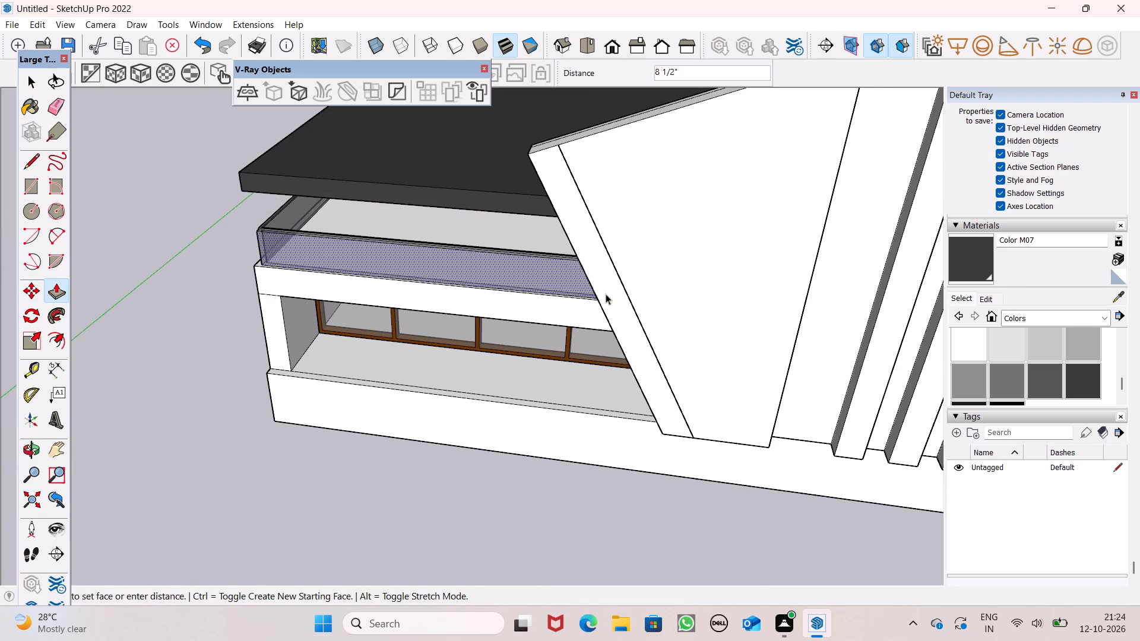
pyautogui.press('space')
# Explode the slanted finned facade group into loose geometry.
pyautogui.click(616, 300)
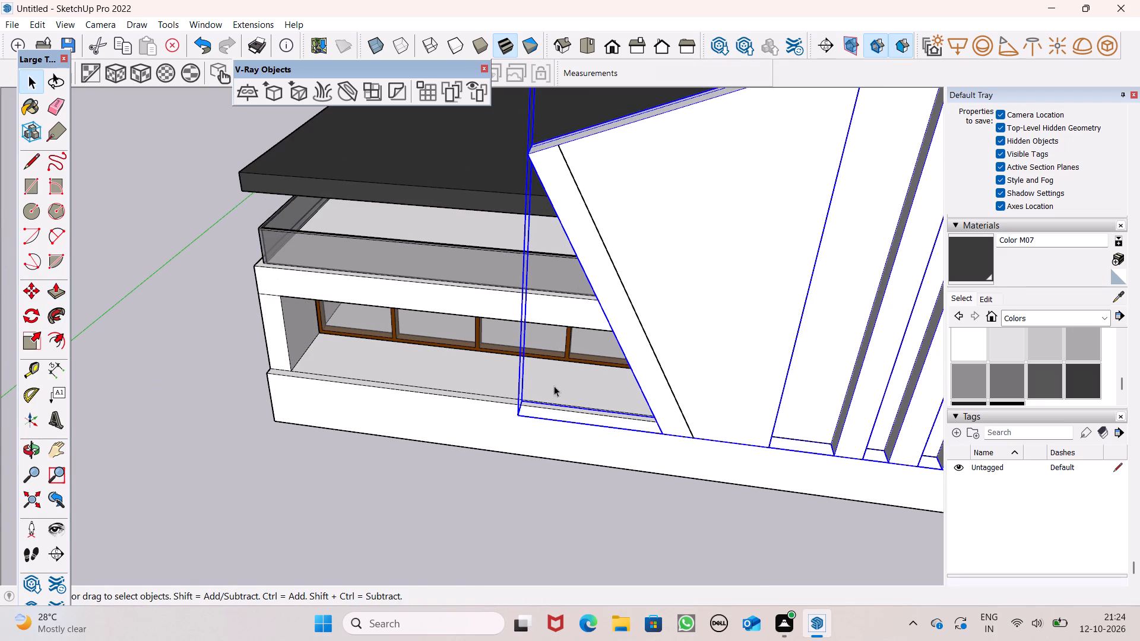
pyautogui.rightClick(578, 374)
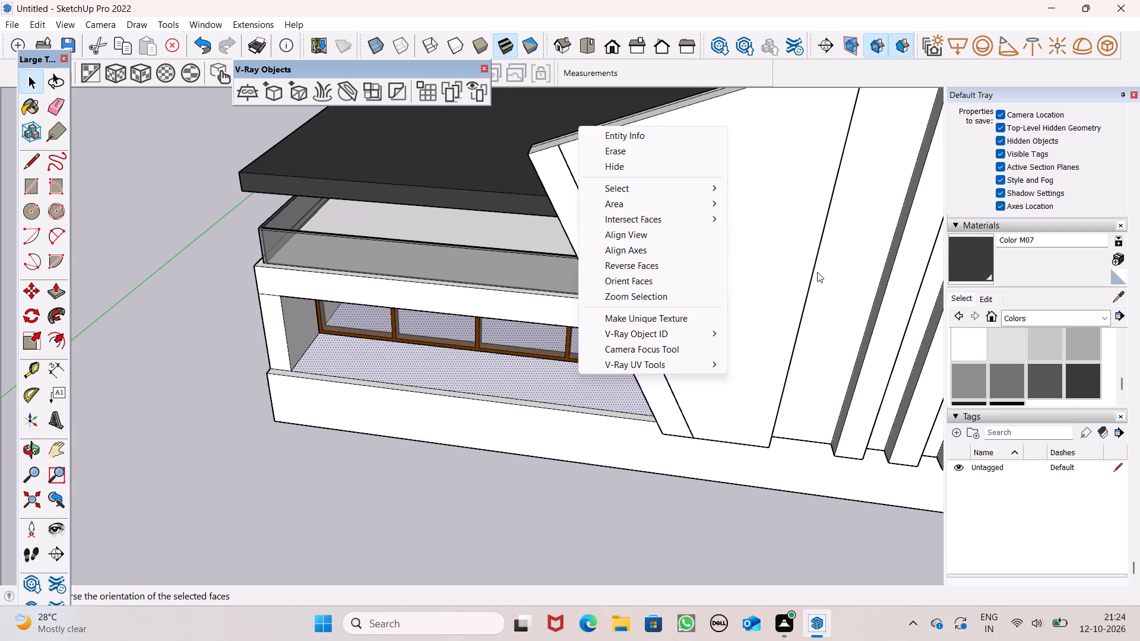
pyautogui.click(817, 272)
pyautogui.rightClick(812, 272)
pyautogui.click(851, 369)
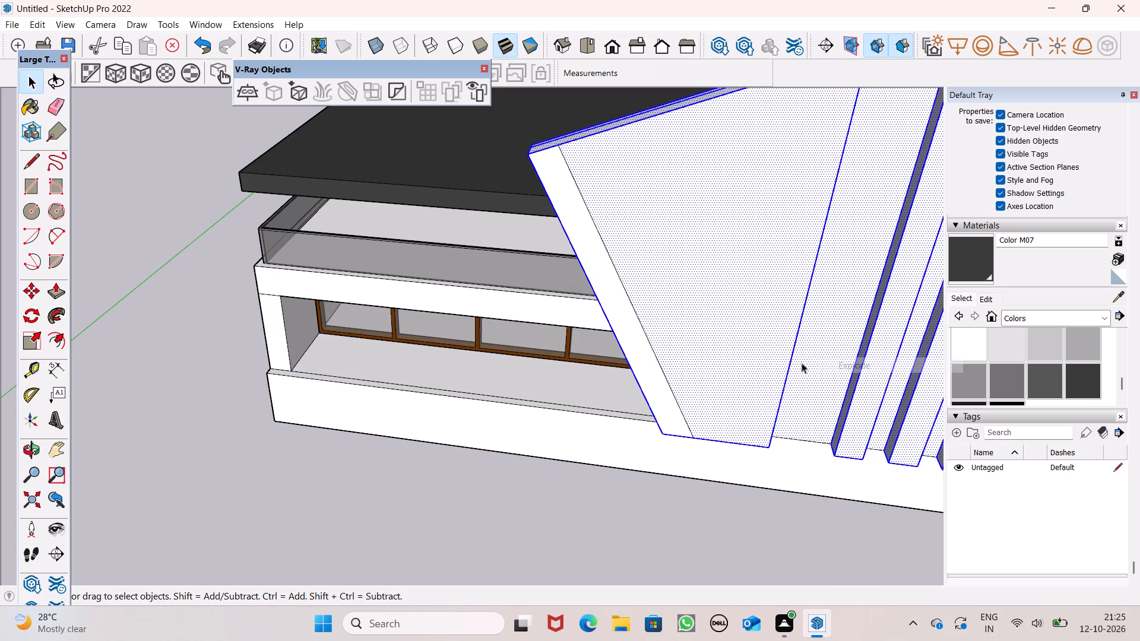
pyautogui.click(173, 347)
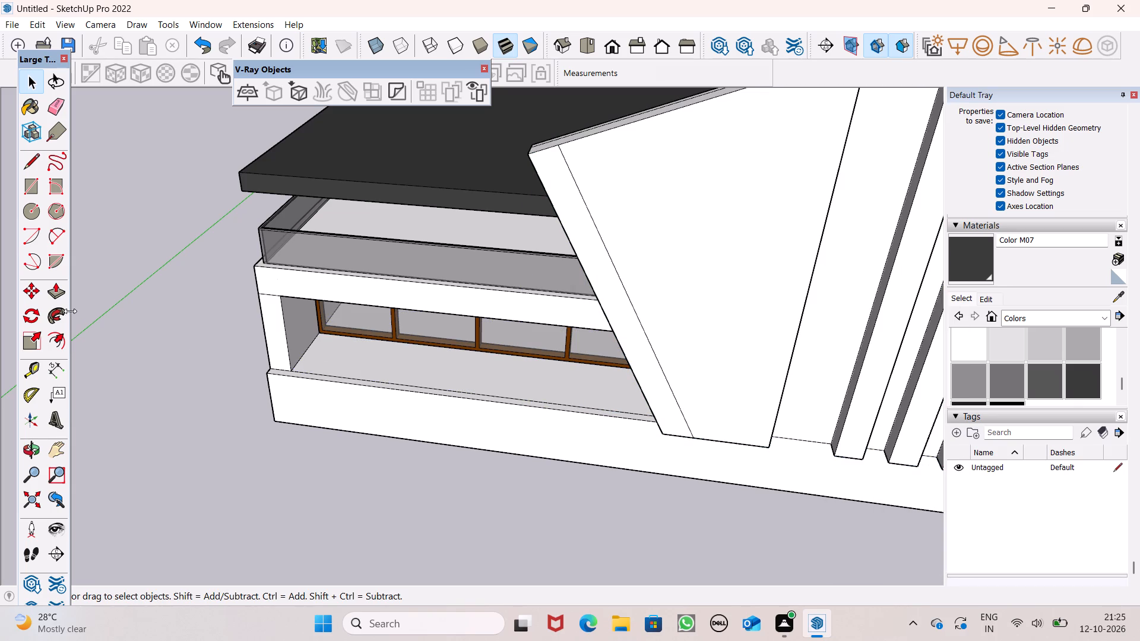
# Push/Pull the narrow strip along the facade panel's slanted edge outward to form a raised border.
pyautogui.click(49, 298)
pyautogui.moveTo(622, 314); pyautogui.dragTo(622, 316)
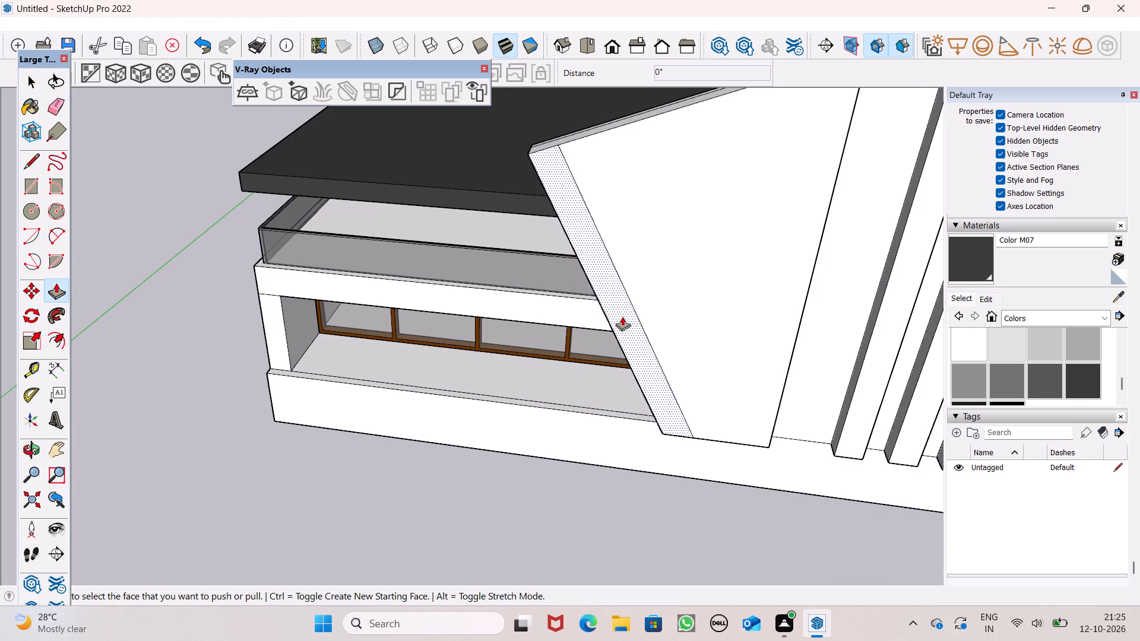
pyautogui.moveTo(622, 316); pyautogui.dragTo(626, 325)
pyautogui.click(626, 325)
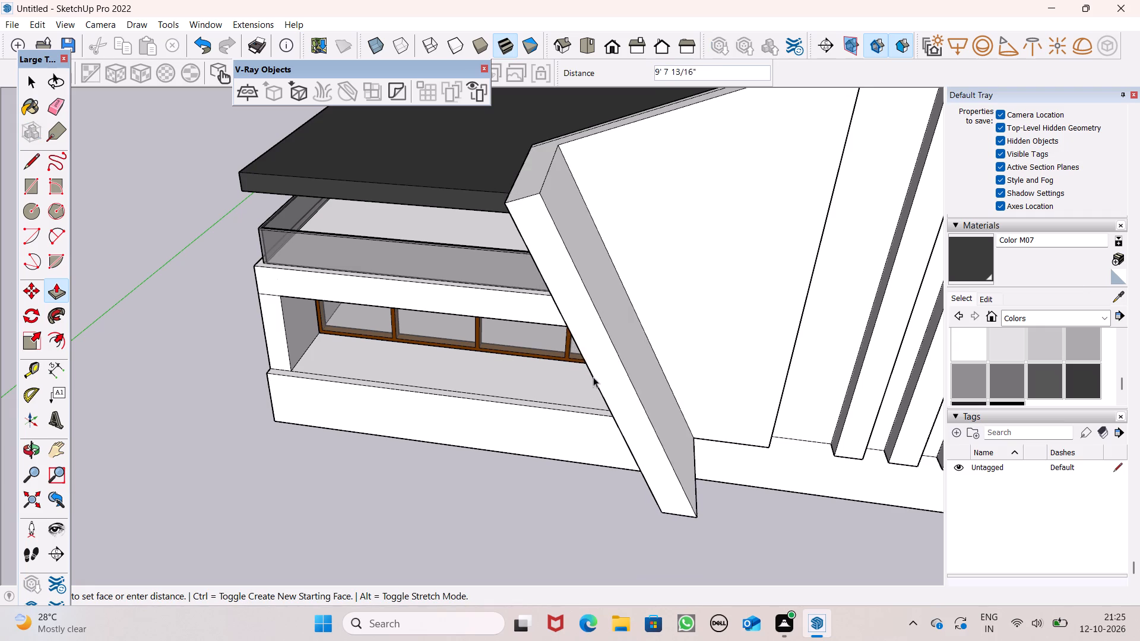
pyautogui.press('space')
# Push the raised slanted border's front face back toward the facade panel by about 8 1/4".
pyautogui.moveTo(691, 357); pyautogui.dragTo(616, 427, button='middle')
pyautogui.scroll(4, 571, 415)
pyautogui.moveTo(580, 406); pyautogui.dragTo(581, 406)
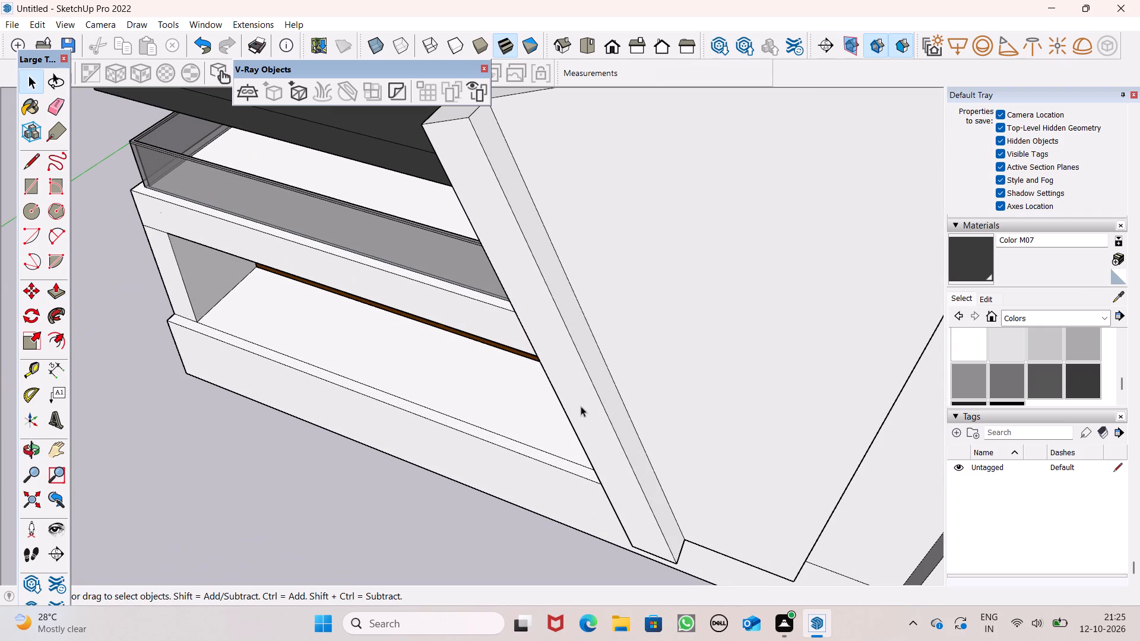
pyautogui.moveTo(581, 406); pyautogui.dragTo(590, 399)
pyautogui.click(590, 399)
pyautogui.click(148, 372)
pyautogui.click(60, 299)
pyautogui.moveTo(572, 372); pyautogui.dragTo(579, 364)
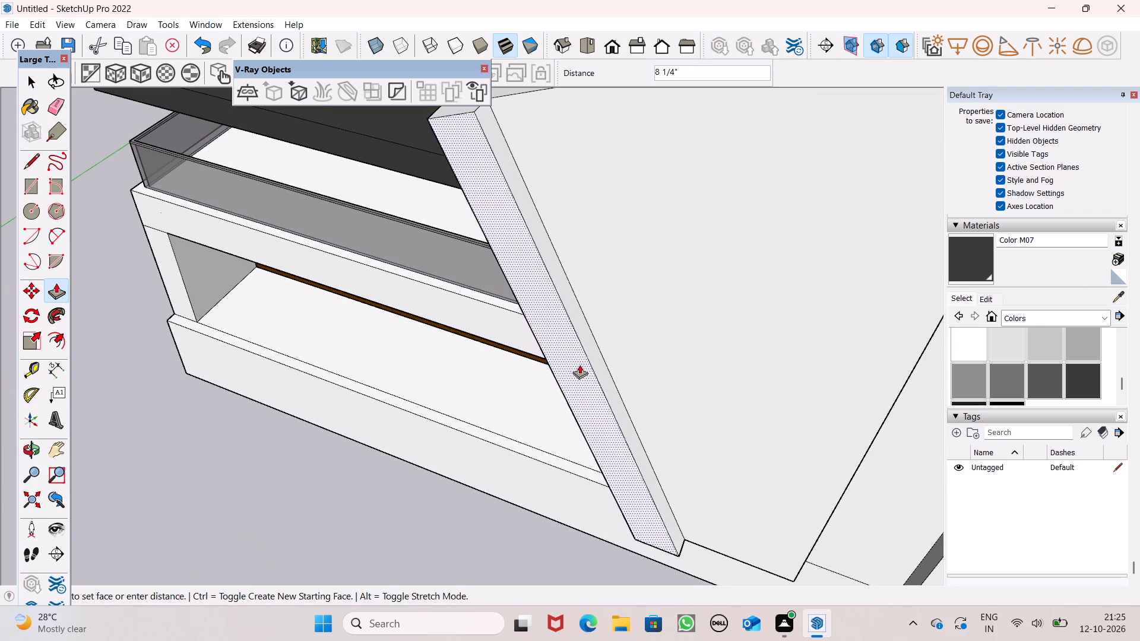
pyautogui.moveTo(579, 364); pyautogui.dragTo(581, 363)
pyautogui.press('space')
# Examine the finned facade and its raised slanted border from several angles.
pyautogui.scroll(-6, 322, 435)
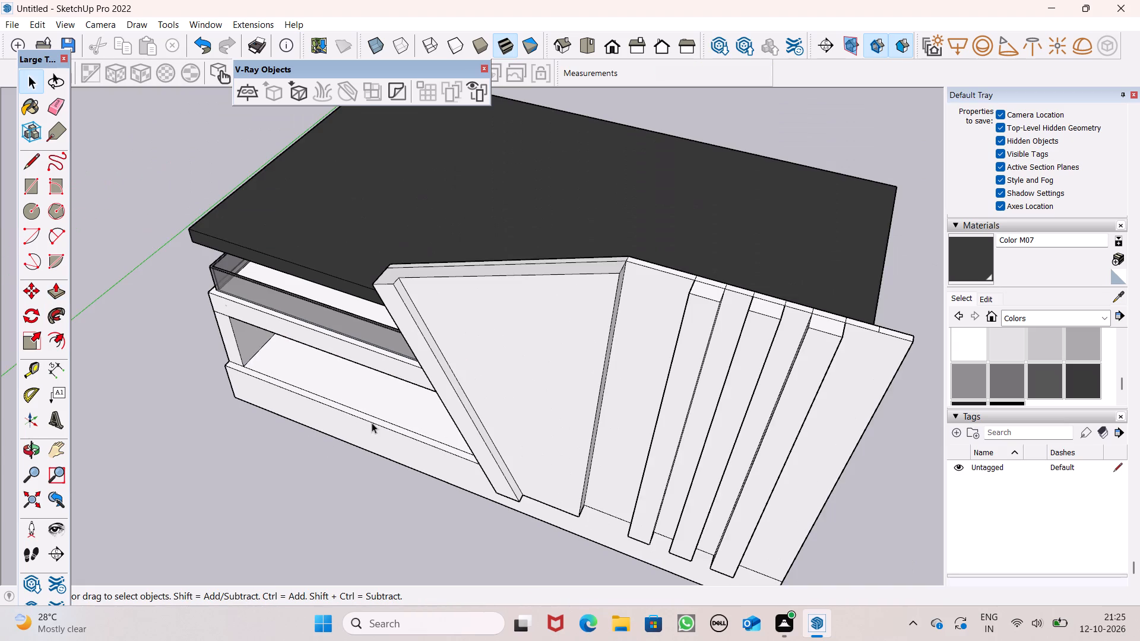
pyautogui.scroll(-3, 372, 423)
pyautogui.moveTo(380, 446); pyautogui.dragTo(480, 387, button='middle')
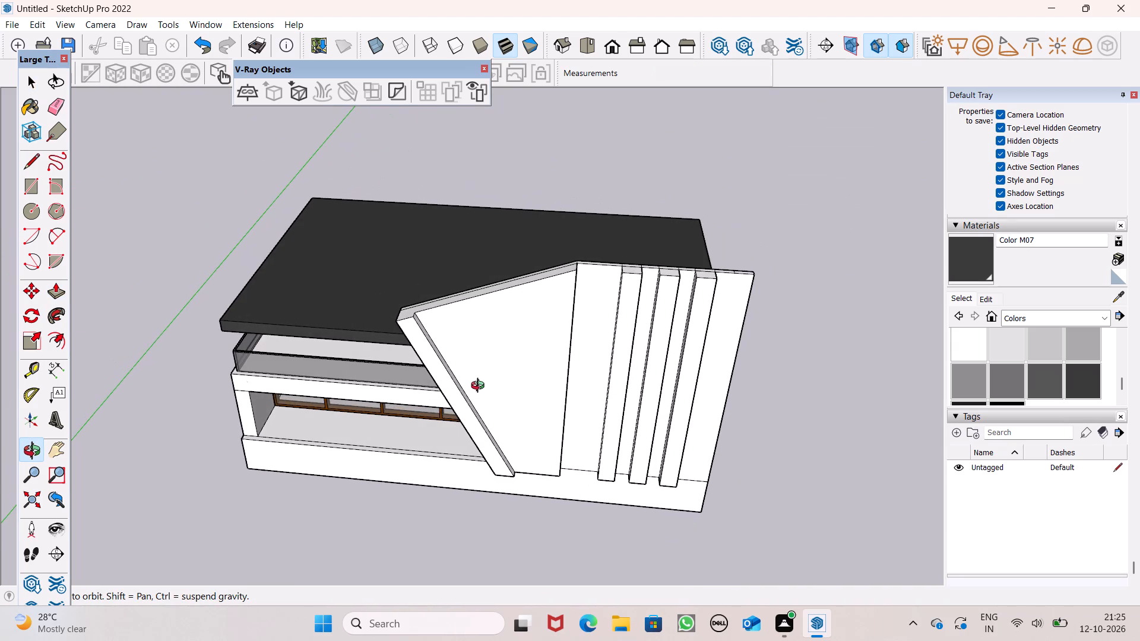
pyautogui.scroll(1, 480, 388)
pyautogui.moveTo(480, 387); pyautogui.dragTo(468, 332, button='middle')
pyautogui.scroll(-1, 698, 321)
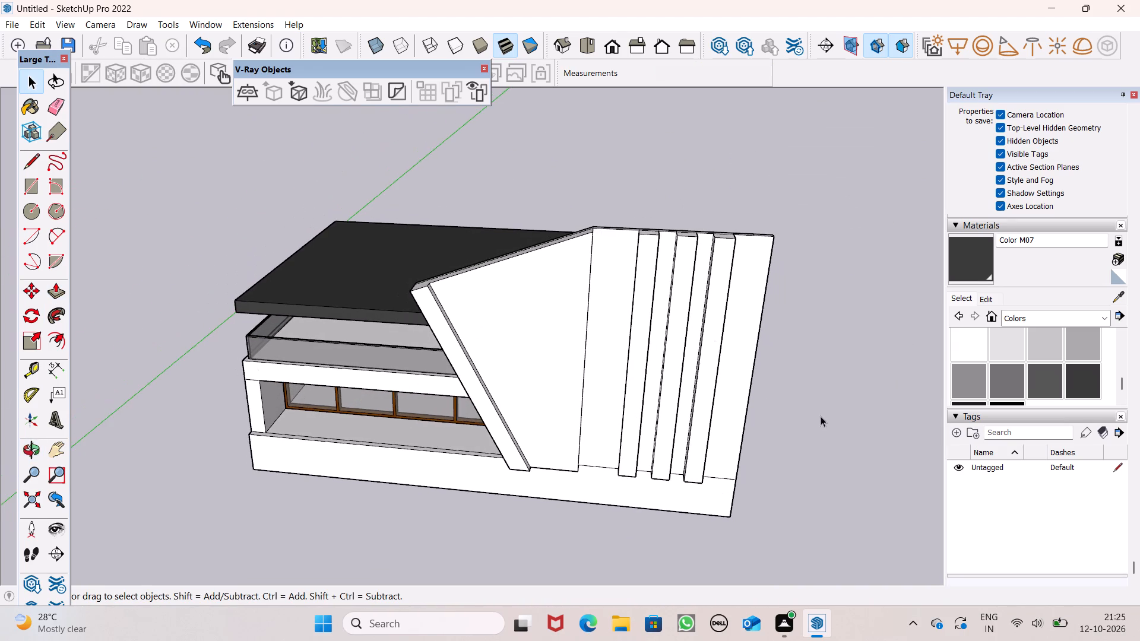
pyautogui.moveTo(818, 411); pyautogui.dragTo(775, 324, button='middle')
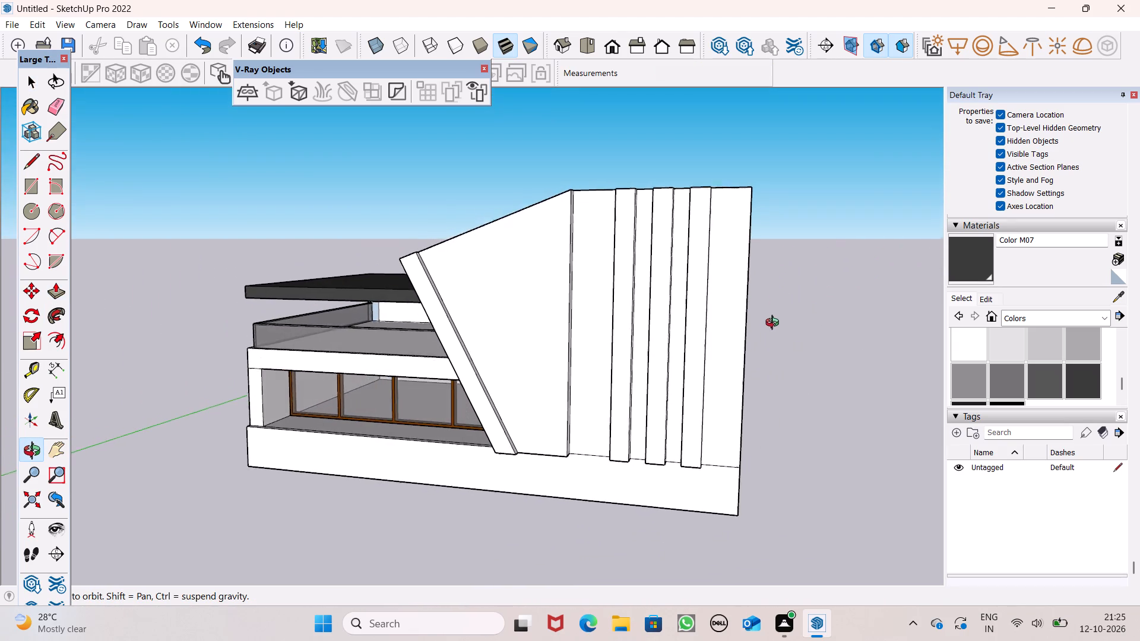
pyautogui.moveTo(775, 324); pyautogui.dragTo(790, 342, button='middle')
pyautogui.scroll(-2, 636, 264)
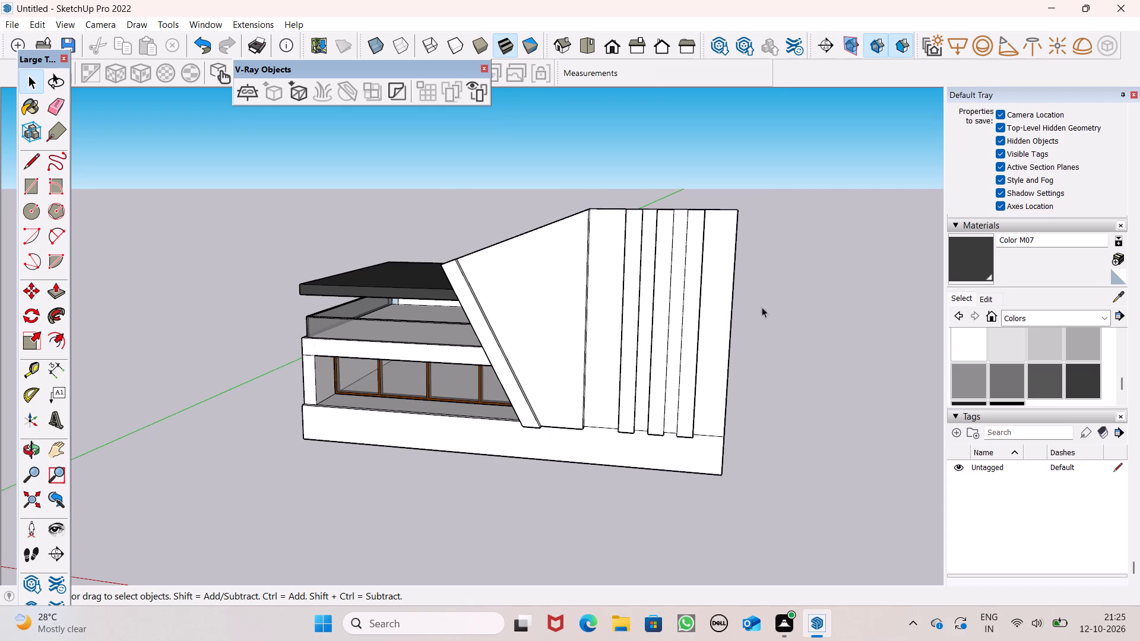
pyautogui.scroll(-1, 756, 391)
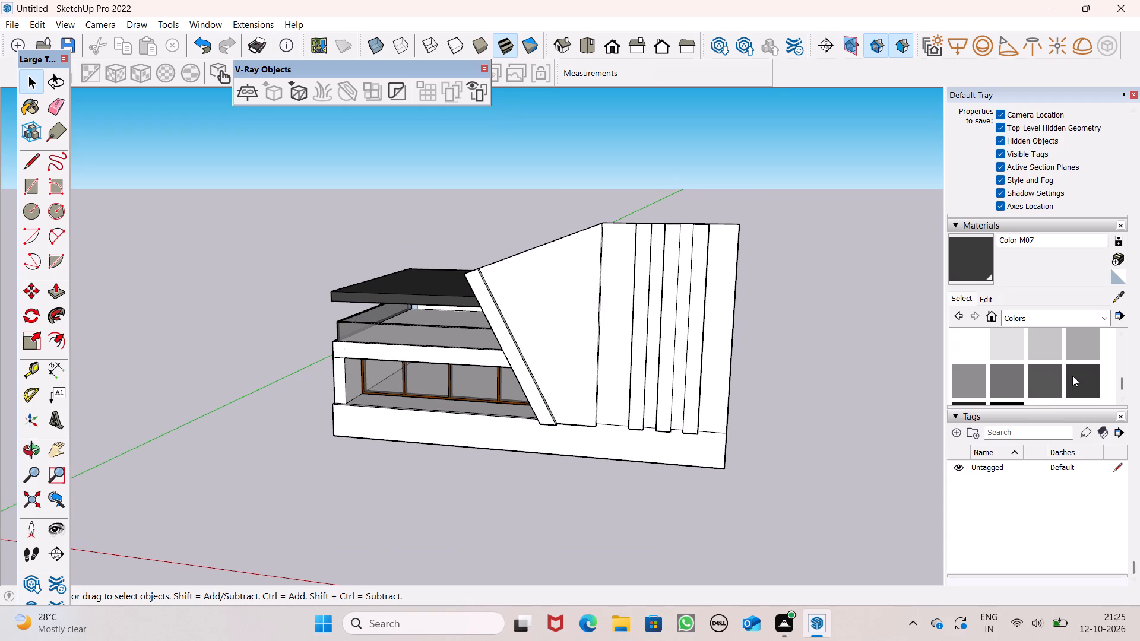
# Paint the slanted facade panel and the front face of its raised border with Color E01.
pyautogui.scroll(8, 1072, 380)
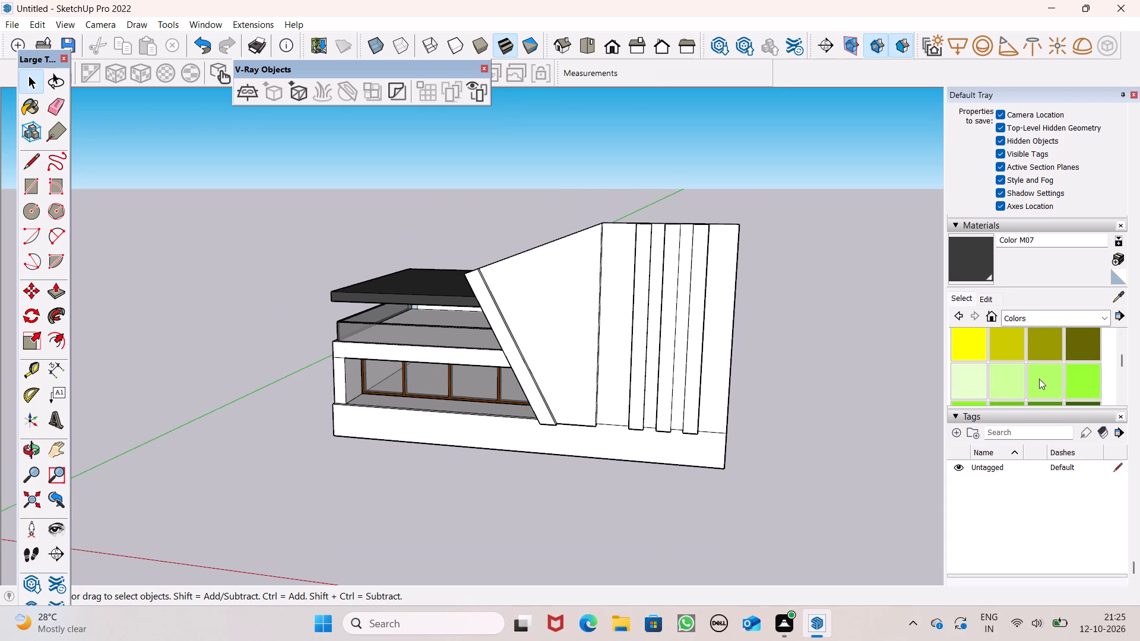
pyautogui.scroll(2, 1039, 379)
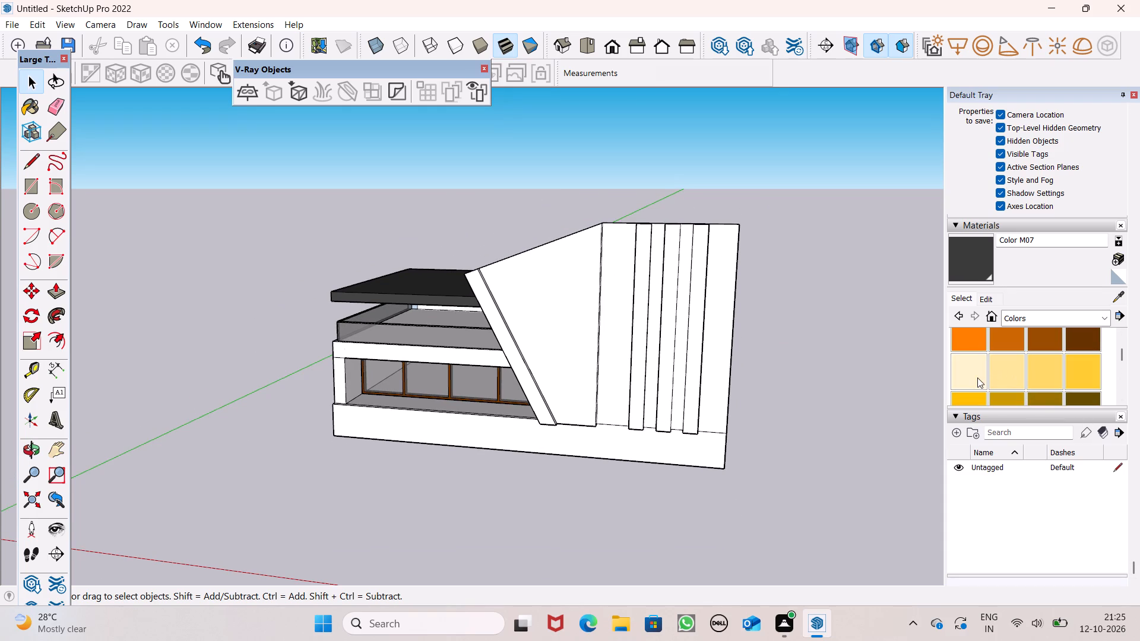
pyautogui.scroll(-1, 977, 375)
pyautogui.click(972, 375)
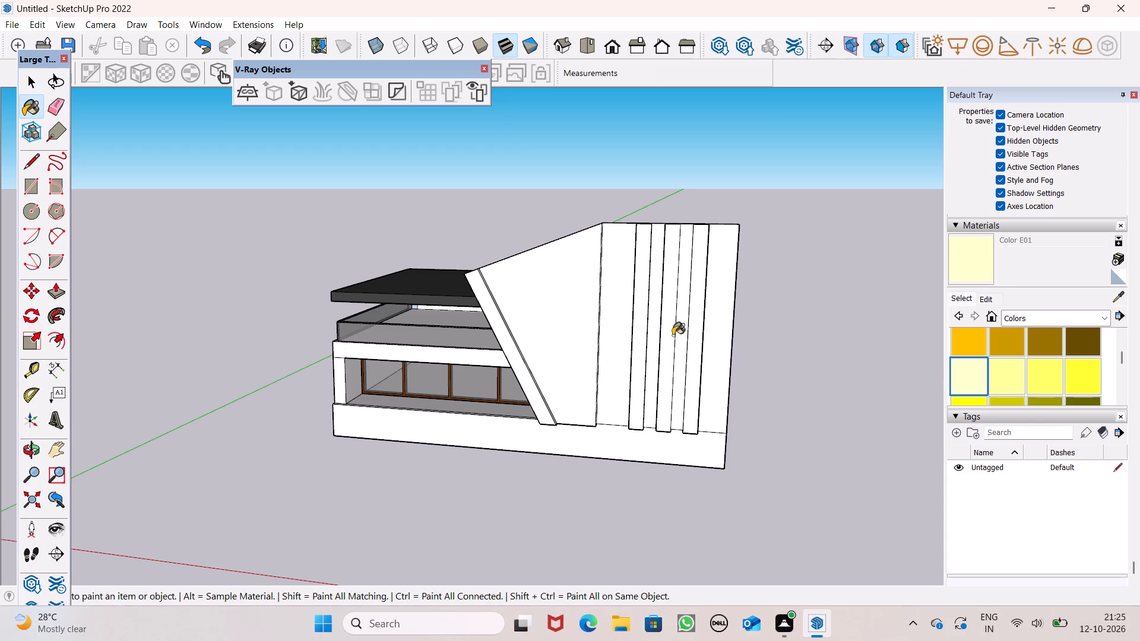
pyautogui.scroll(1, 476, 303)
pyautogui.click(535, 299)
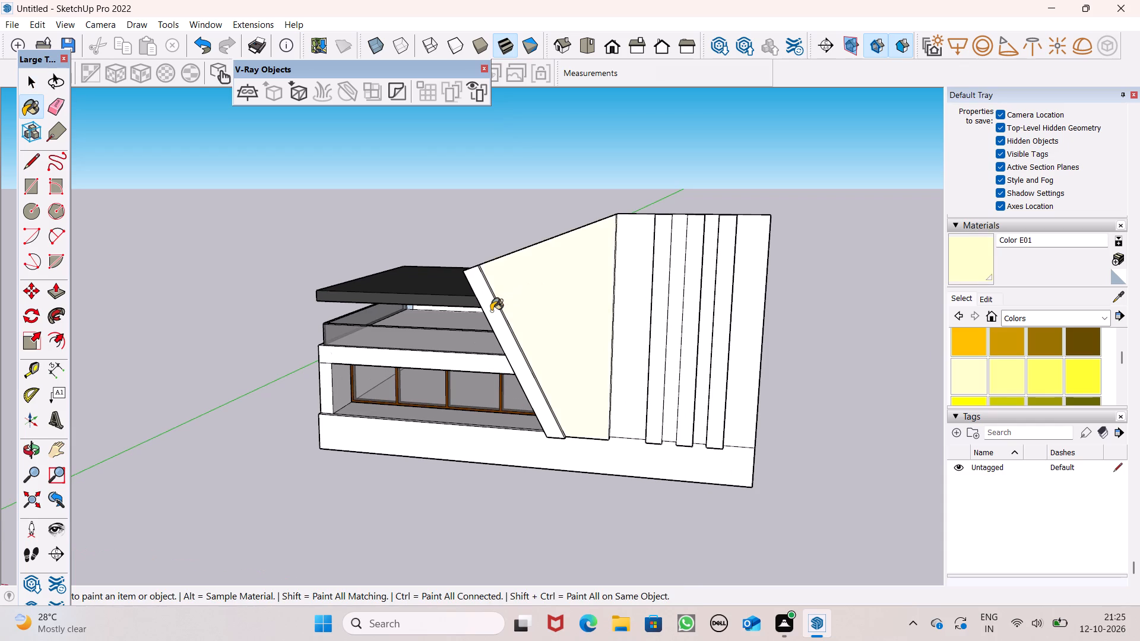
pyautogui.click(491, 311)
# Paint the raised border's inner side face and the panel's vertical side face beside the fins with Color E01.
pyautogui.scroll(7, 538, 303)
pyautogui.moveTo(540, 343); pyautogui.dragTo(407, 385, button='middle')
pyautogui.scroll(4, 396, 377)
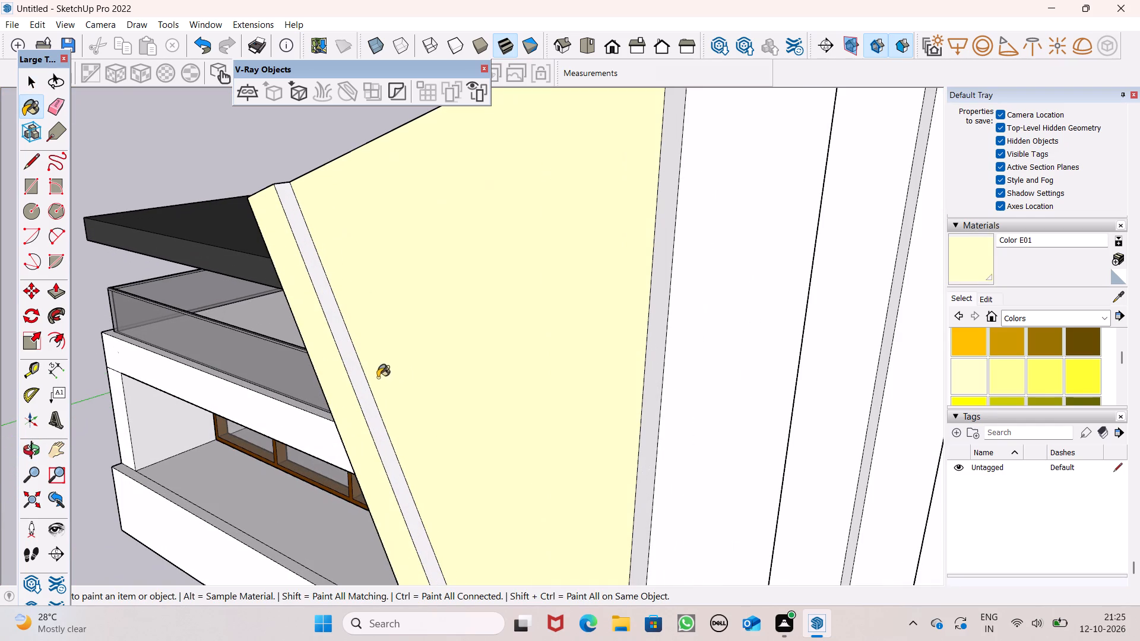
pyautogui.click(360, 372)
pyautogui.scroll(-4, 459, 269)
pyautogui.moveTo(459, 272); pyautogui.dragTo(494, 256, button='middle')
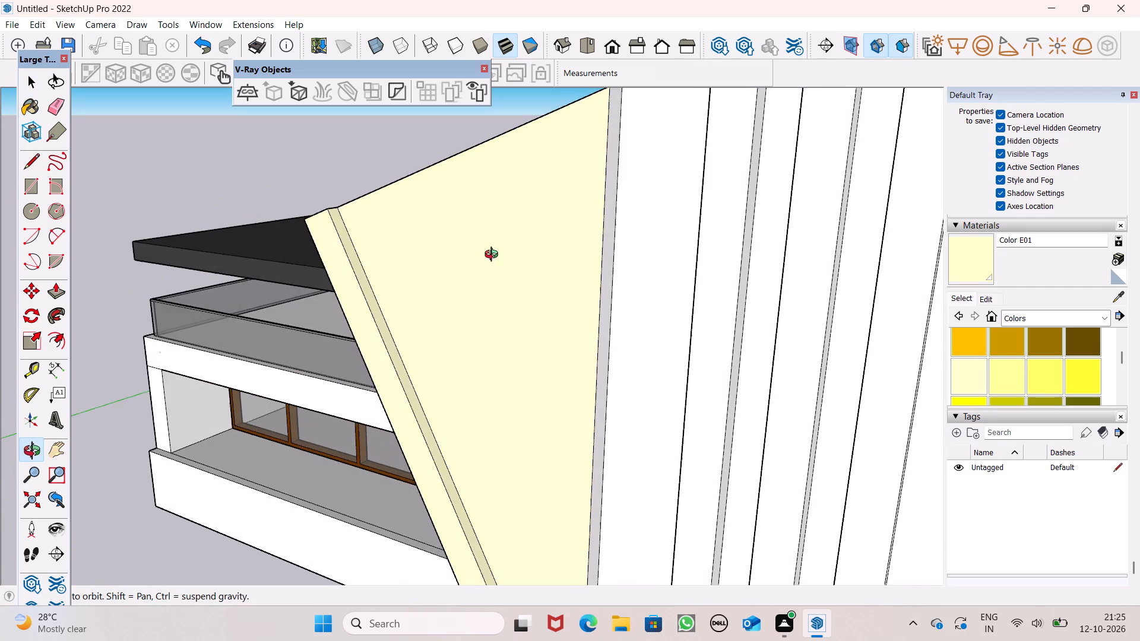
pyautogui.moveTo(494, 256); pyautogui.dragTo(495, 256, button='middle')
pyautogui.scroll(-7, 495, 256)
pyautogui.moveTo(588, 331); pyautogui.dragTo(641, 322, button='middle')
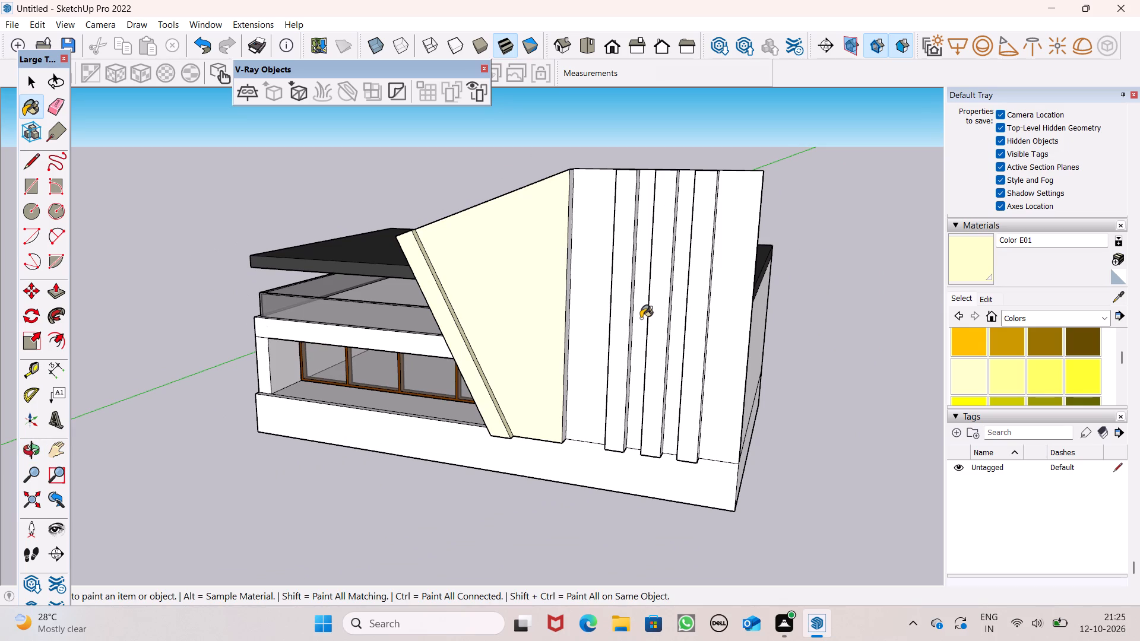
pyautogui.moveTo(641, 318); pyautogui.dragTo(612, 364, button='middle')
pyautogui.scroll(6, 546, 315)
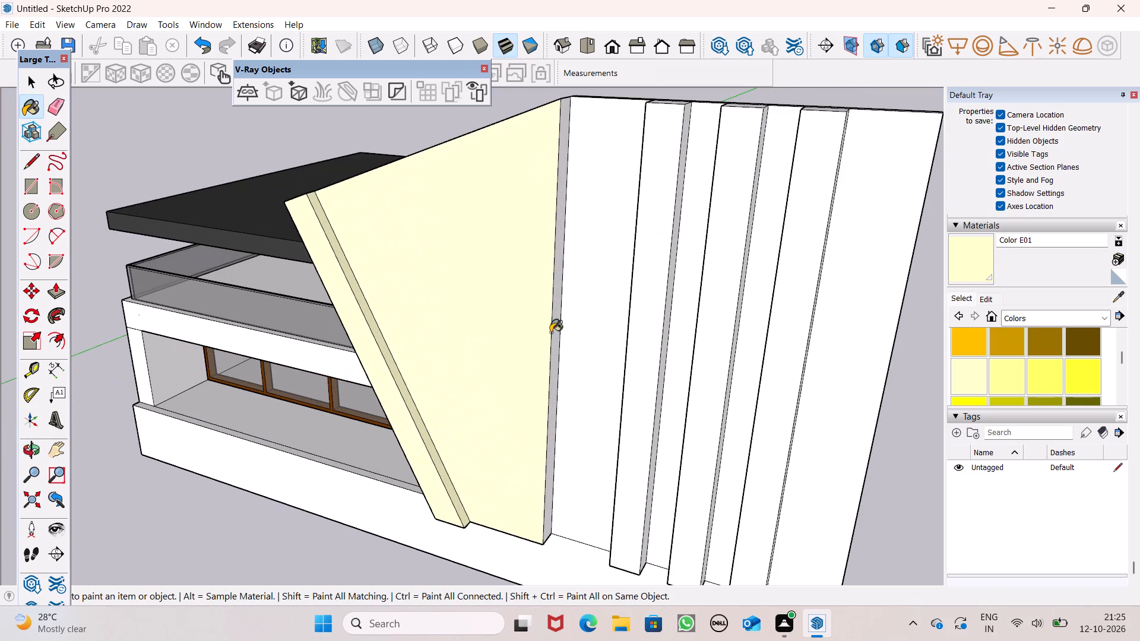
pyautogui.click(553, 329)
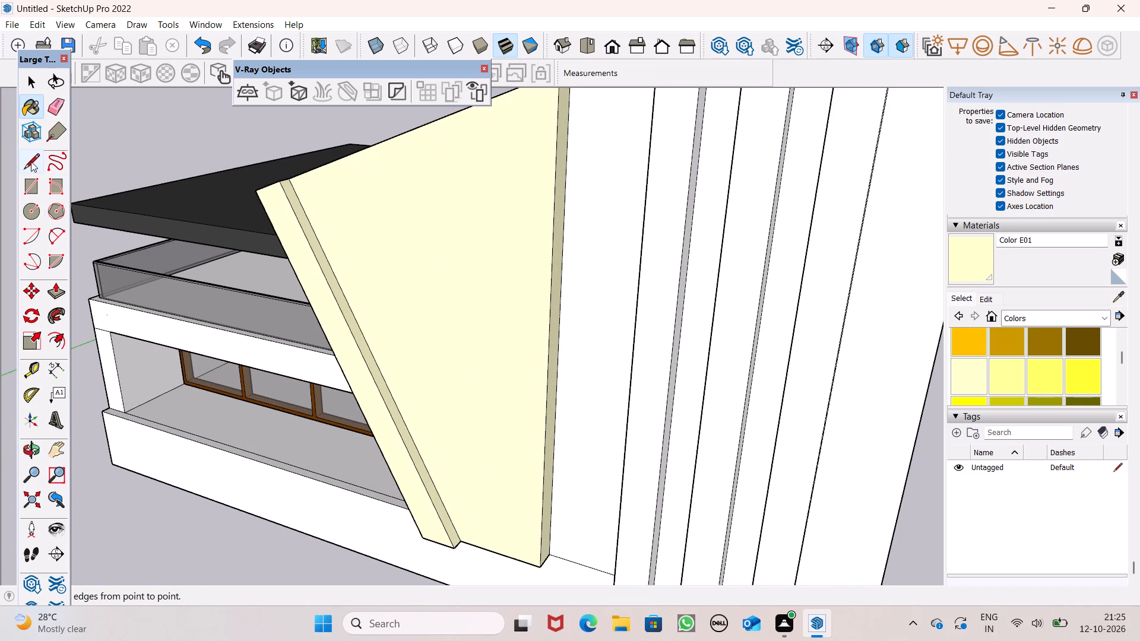
# Outline a narrow strip on the wall beside the cream panel with a horizontal line about 1' 6" long and a vertical line about 31' down to the base.
pyautogui.click(29, 169)
pyautogui.scroll(1, 372, 342)
pyautogui.moveTo(373, 342); pyautogui.dragTo(408, 338, button='middle')
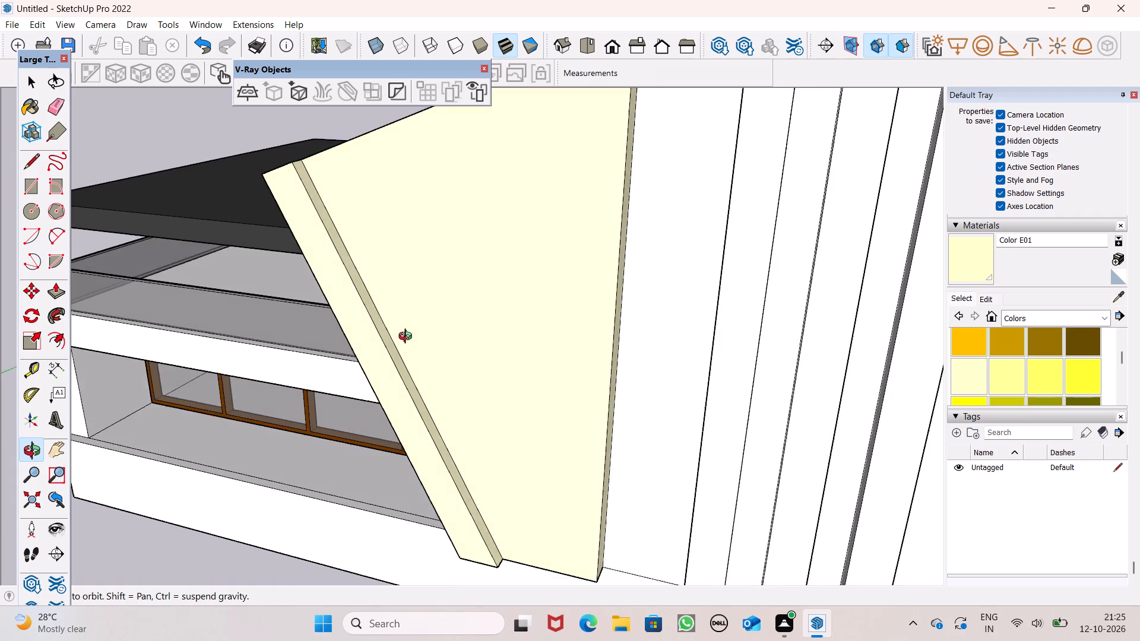
pyautogui.moveTo(408, 338); pyautogui.dragTo(423, 306, button='middle')
pyautogui.scroll(-5, 473, 239)
pyautogui.scroll(7, 621, 202)
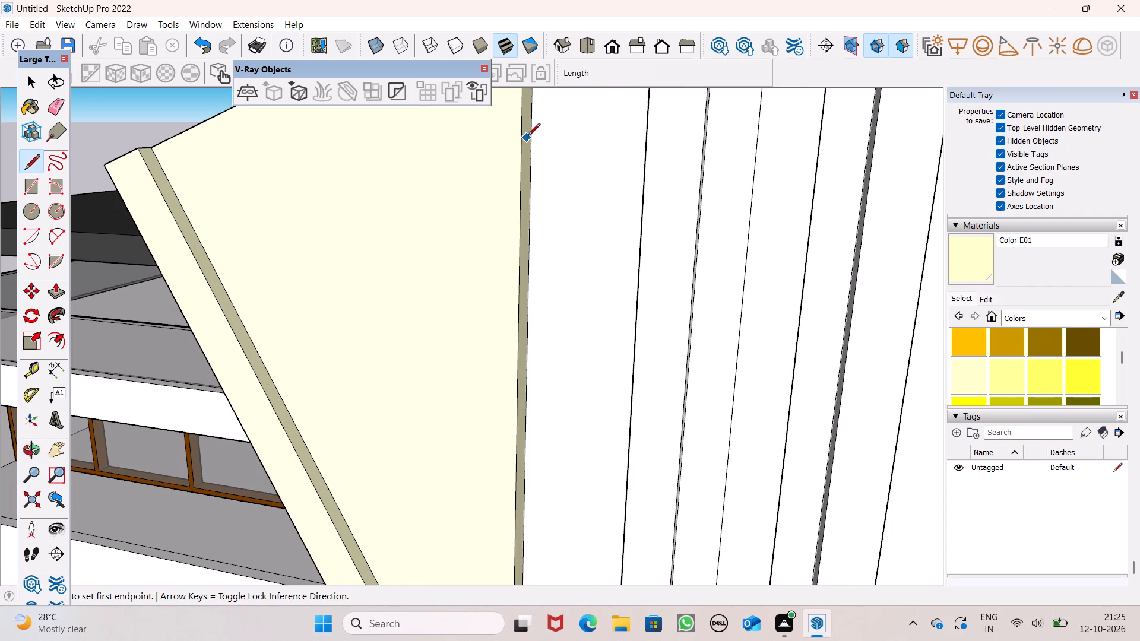
pyautogui.click(534, 129)
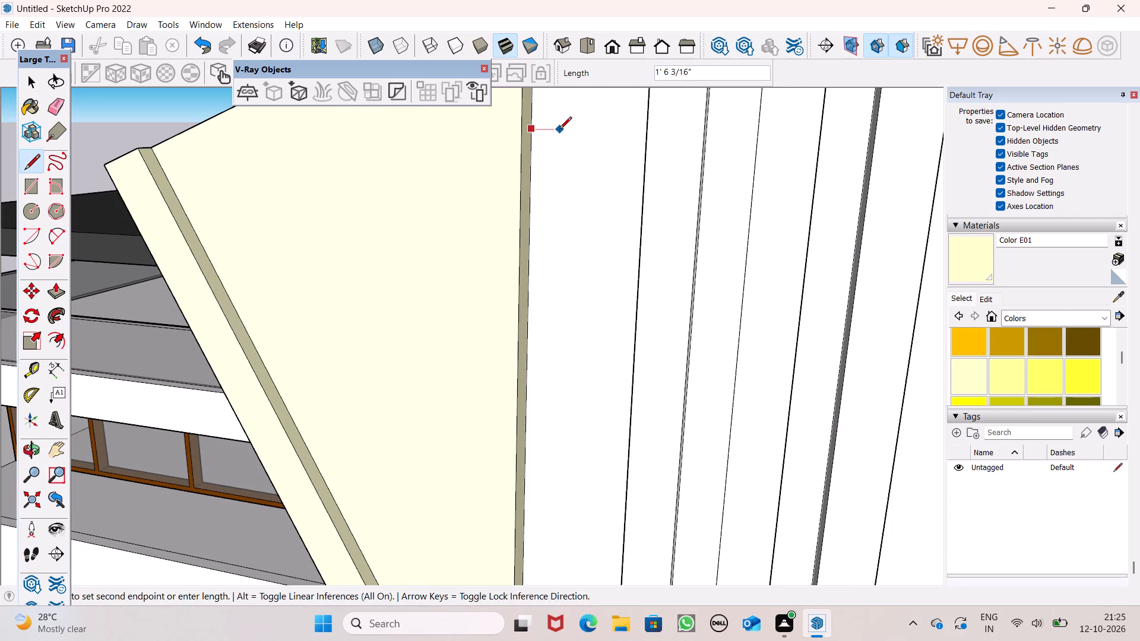
pyautogui.click(559, 130)
pyautogui.scroll(-6, 569, 191)
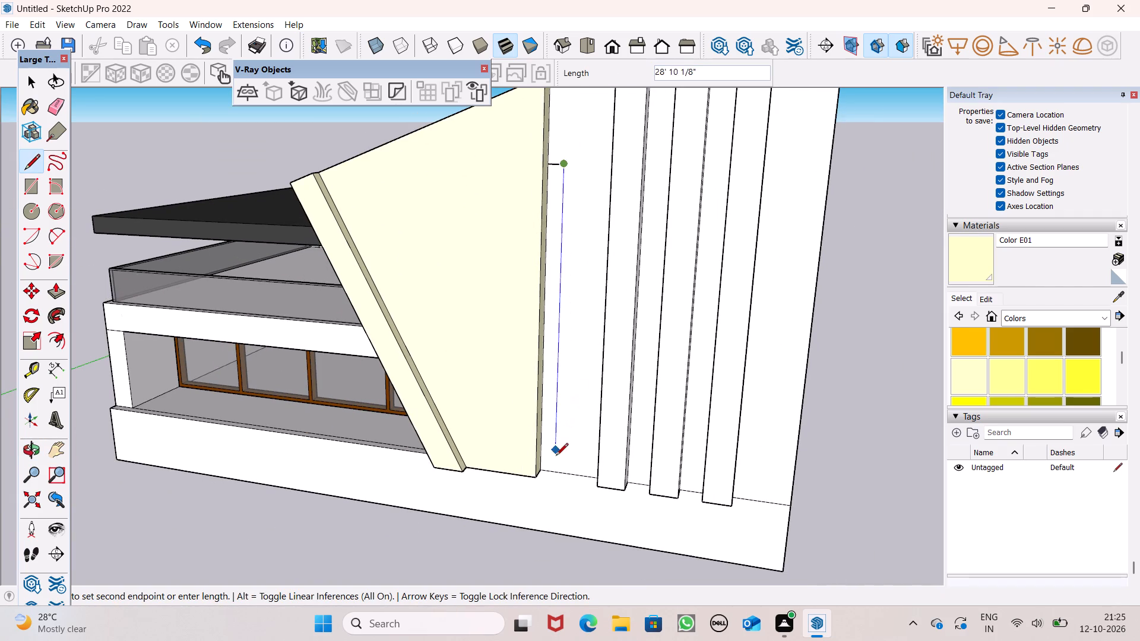
pyautogui.click(555, 471)
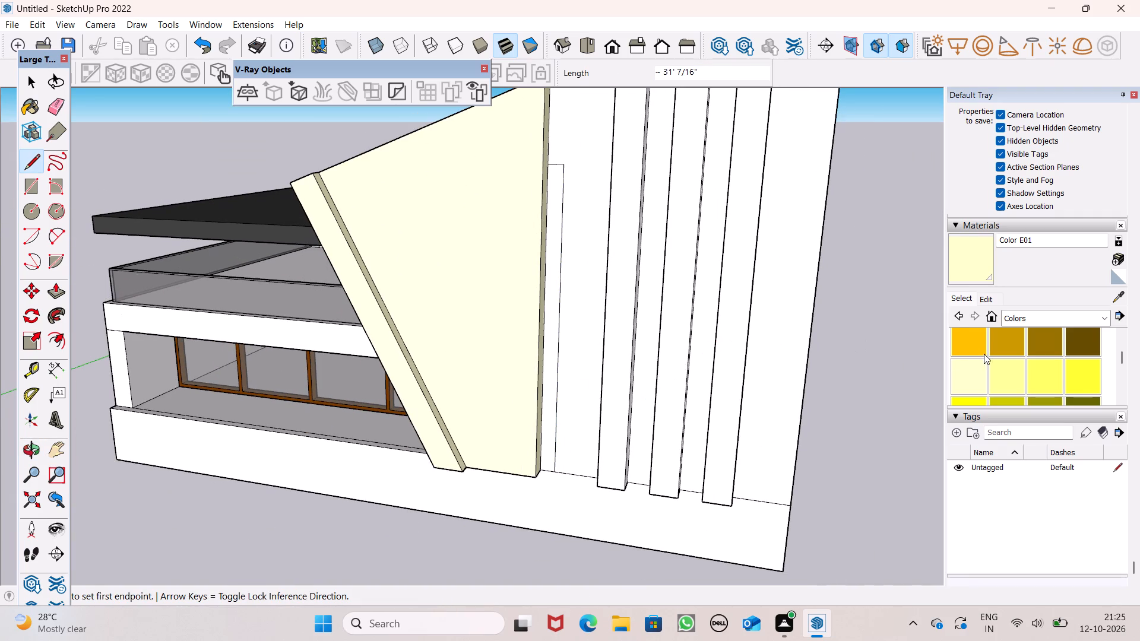
# Paint the narrow vertical strip beside the cream panel with Color M07.
pyautogui.scroll(-5, 984, 354)
pyautogui.scroll(-7, 1072, 373)
pyautogui.scroll(1, 1080, 364)
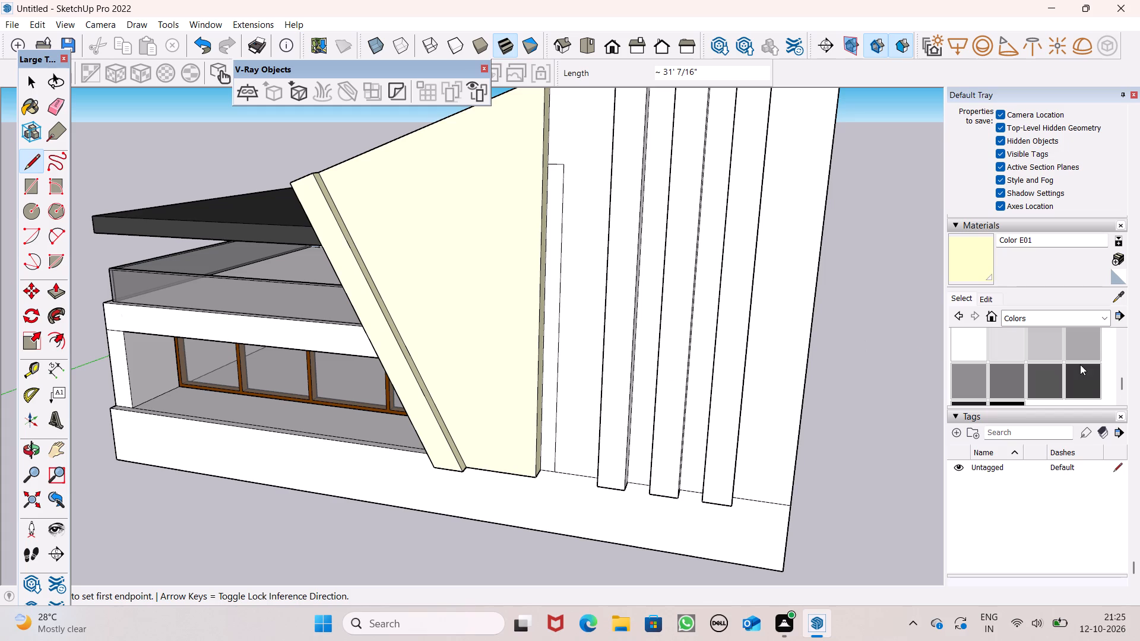
pyautogui.click(1081, 364)
pyautogui.click(550, 247)
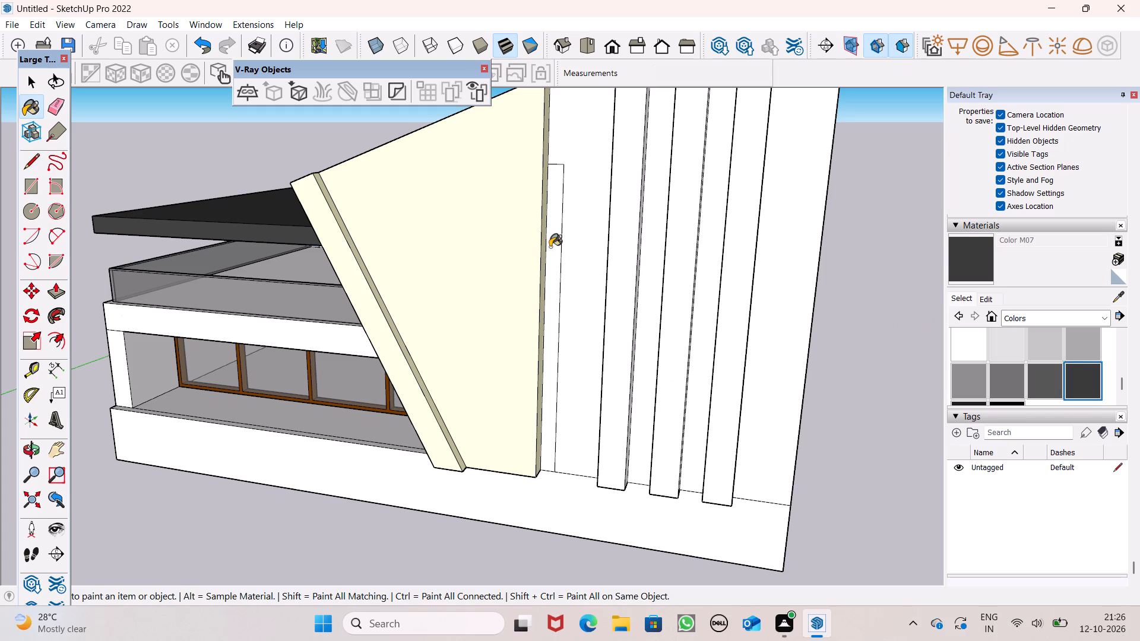
# Paint the wall area between the dark vertical strip and the first fin with Color E01.
pyautogui.scroll(7, 1038, 358)
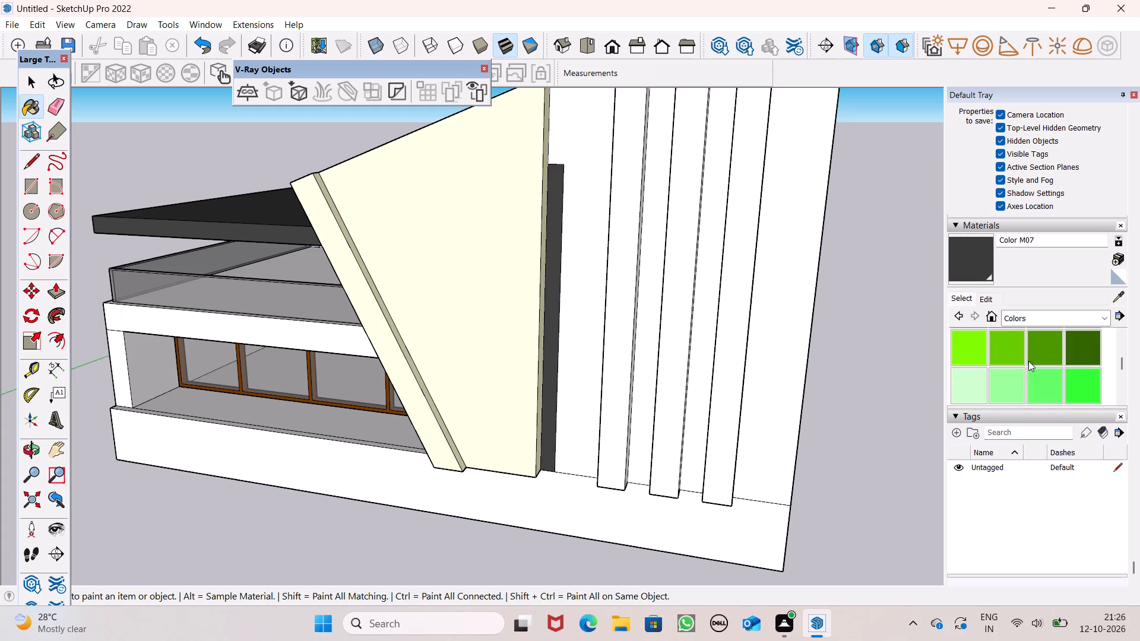
pyautogui.scroll(2, 1028, 361)
pyautogui.scroll(-3, 1007, 377)
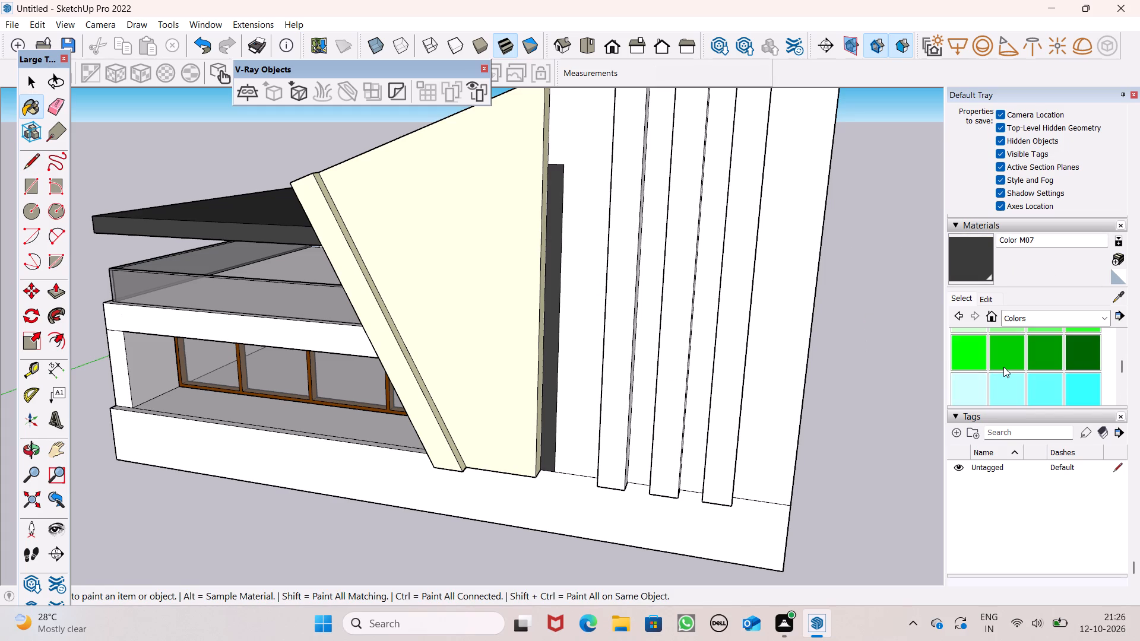
pyautogui.scroll(-2, 1003, 367)
pyautogui.scroll(4, 1003, 367)
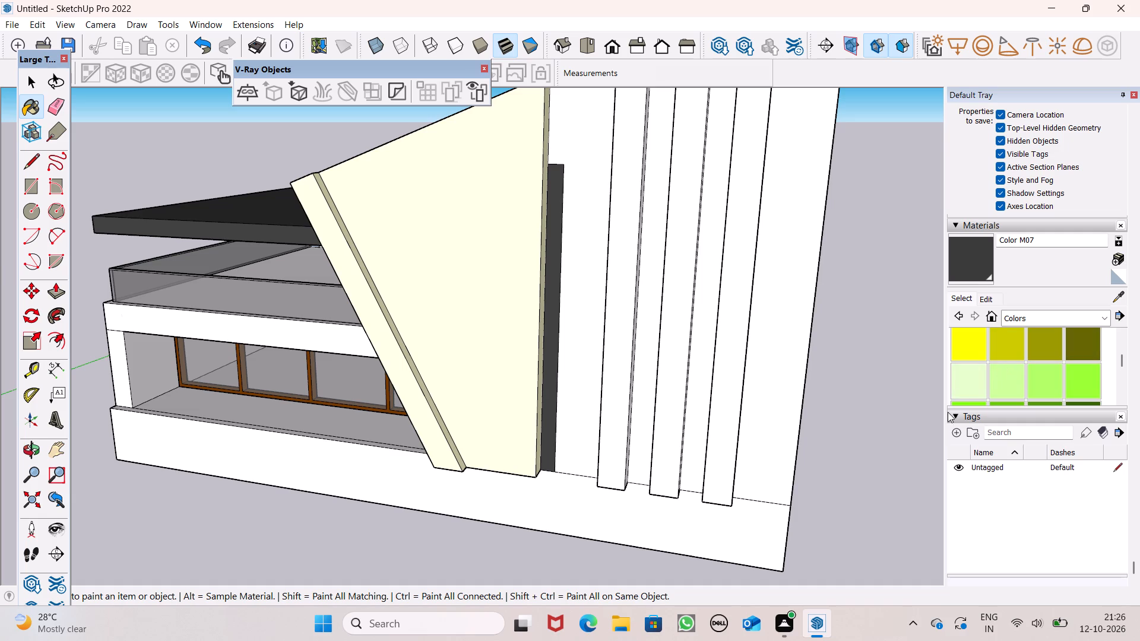
pyautogui.scroll(2, 1014, 385)
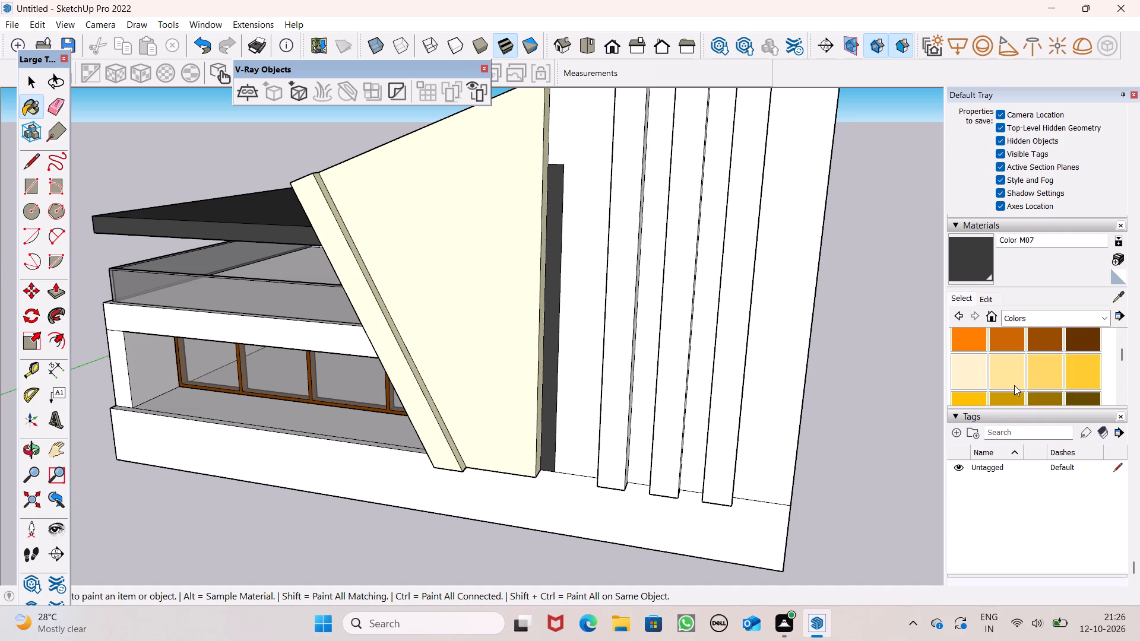
pyautogui.scroll(-2, 1014, 385)
pyautogui.scroll(1, 1014, 385)
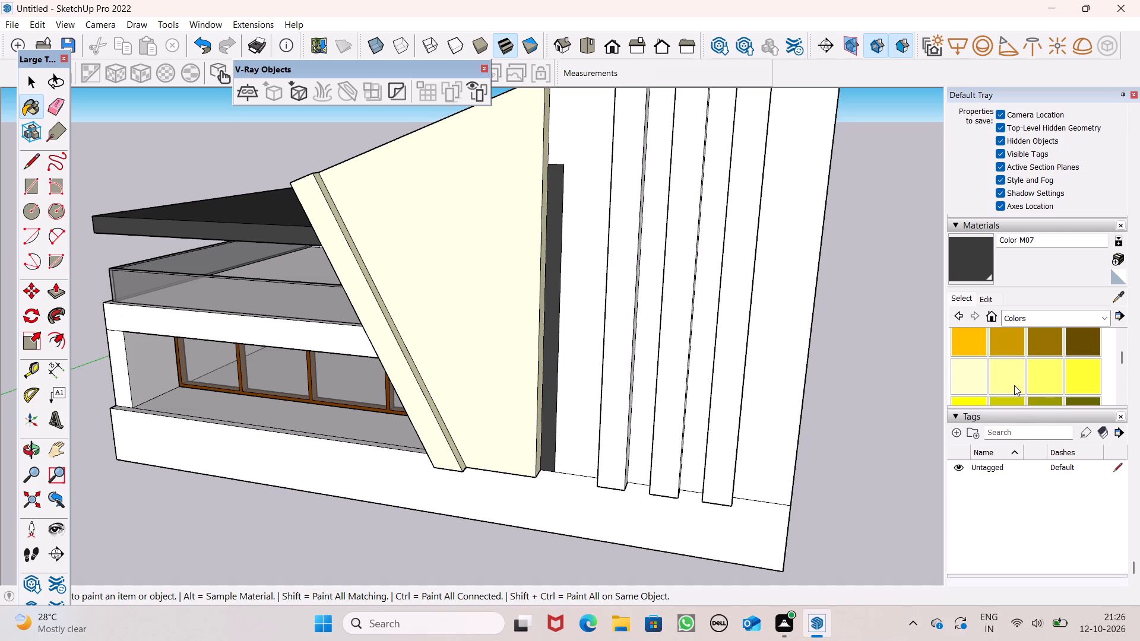
pyautogui.click(1014, 385)
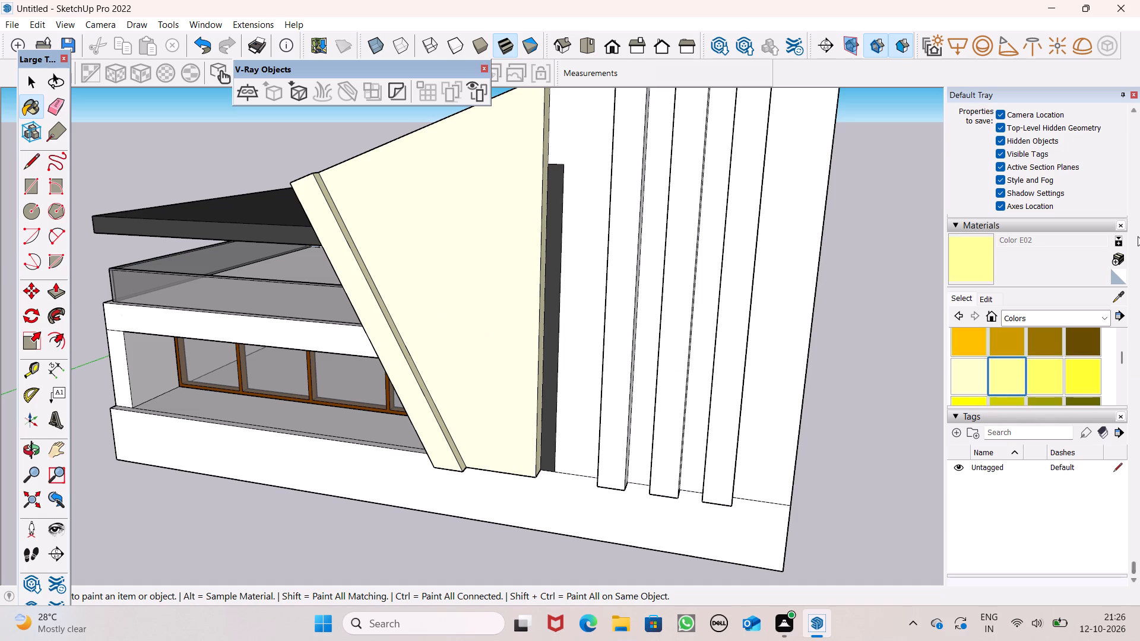
pyautogui.click(959, 367)
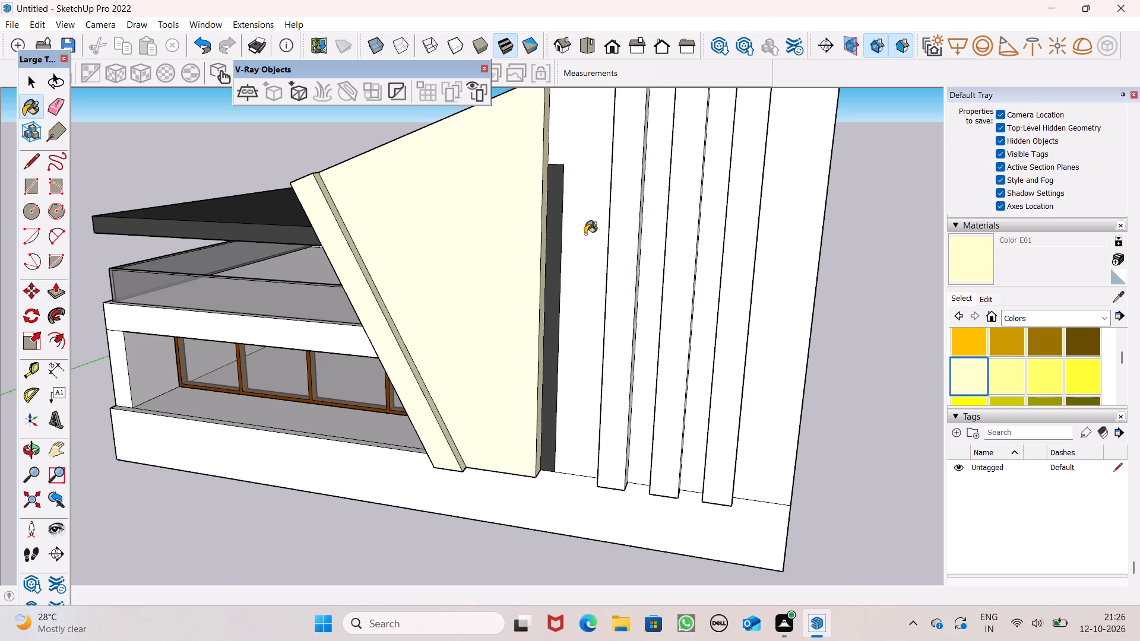
pyautogui.click(585, 234)
# Paint the front faces of the three fins and the wall sections between and beyond them with Color E01.
pyautogui.moveTo(749, 222); pyautogui.dragTo(736, 312, button='middle')
pyautogui.scroll(2, 677, 221)
pyautogui.click(609, 239)
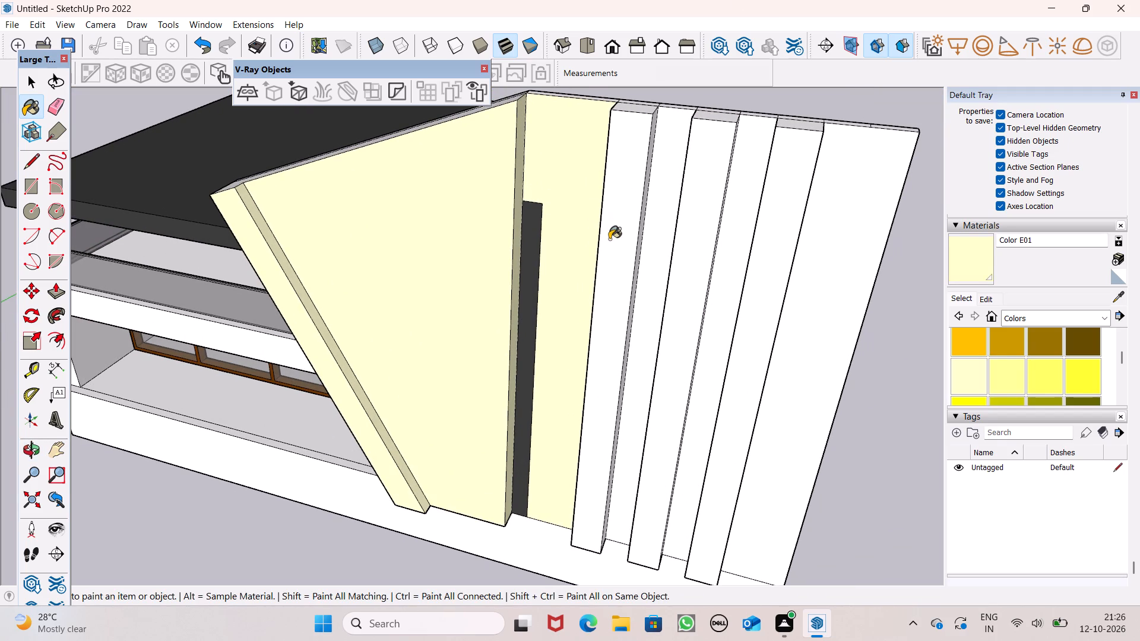
pyautogui.click(653, 261)
pyautogui.moveTo(683, 279); pyautogui.dragTo(700, 277)
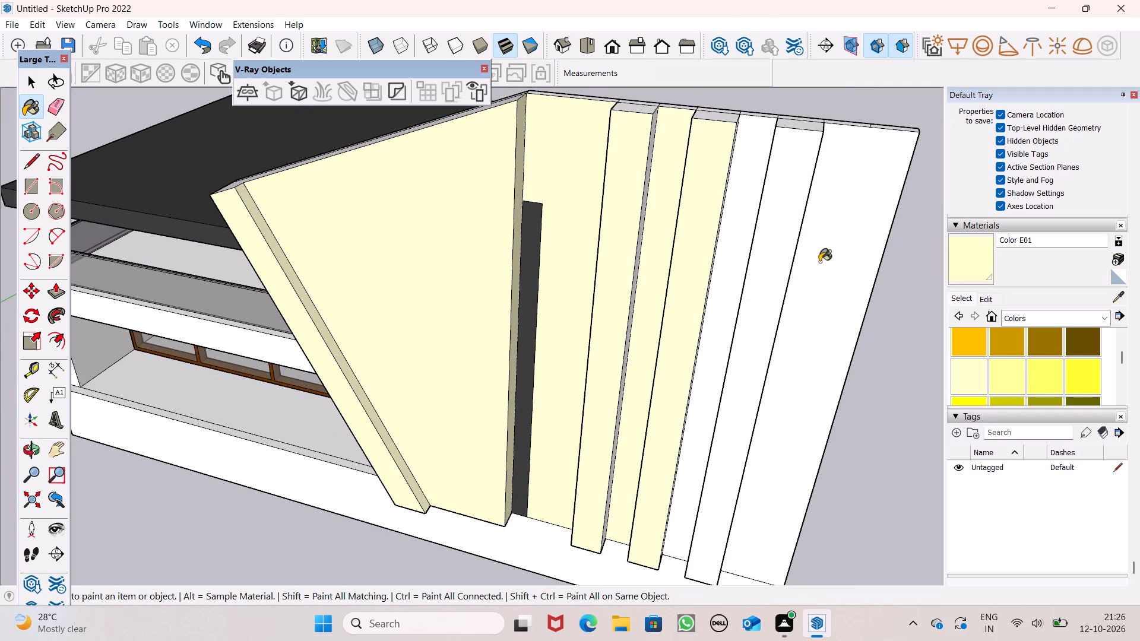
pyautogui.click(718, 281)
pyautogui.click(767, 277)
pyautogui.moveTo(836, 280); pyautogui.dragTo(826, 281)
# Paint the three fins' outer side faces and top faces, plus one section of the wall's top edge, with Color E01.
pyautogui.moveTo(716, 283); pyautogui.dragTo(501, 293, button='middle')
pyautogui.click(517, 274)
pyautogui.click(574, 268)
pyautogui.moveTo(634, 268); pyautogui.dragTo(633, 261)
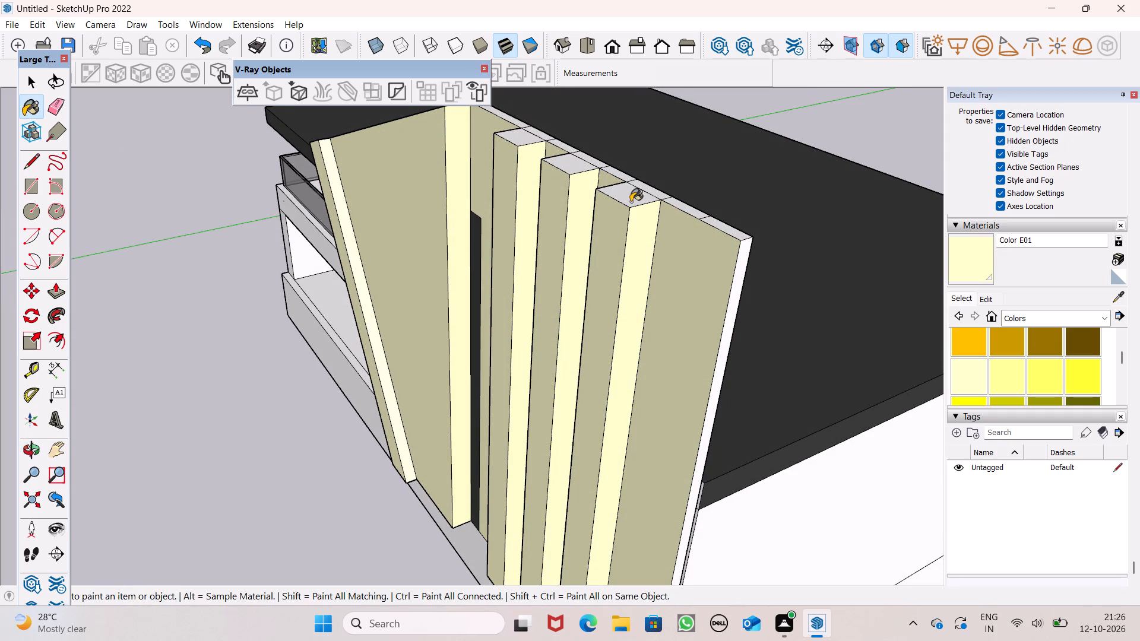
pyautogui.click(629, 201)
pyautogui.click(576, 167)
pyautogui.click(528, 142)
pyautogui.moveTo(648, 251); pyautogui.dragTo(601, 353, button='middle')
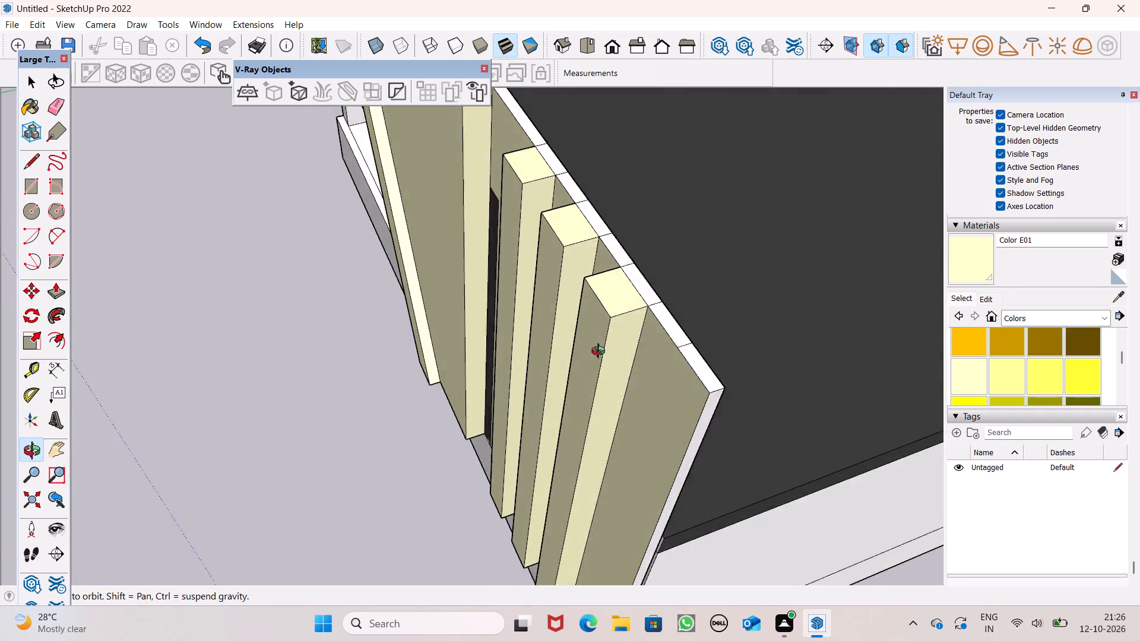
pyautogui.moveTo(601, 353); pyautogui.dragTo(568, 392, button='middle')
pyautogui.click(654, 394)
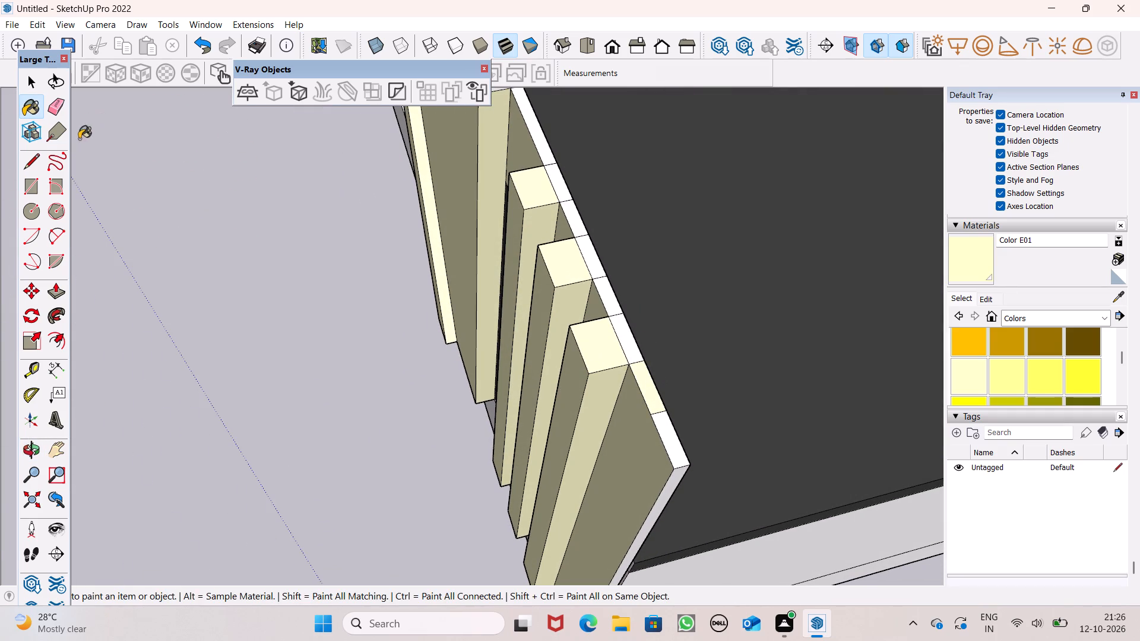
# Erase the short lines dividing the top edge of the finned wall behind the fins.
pyautogui.click(60, 106)
pyautogui.scroll(7, 554, 131)
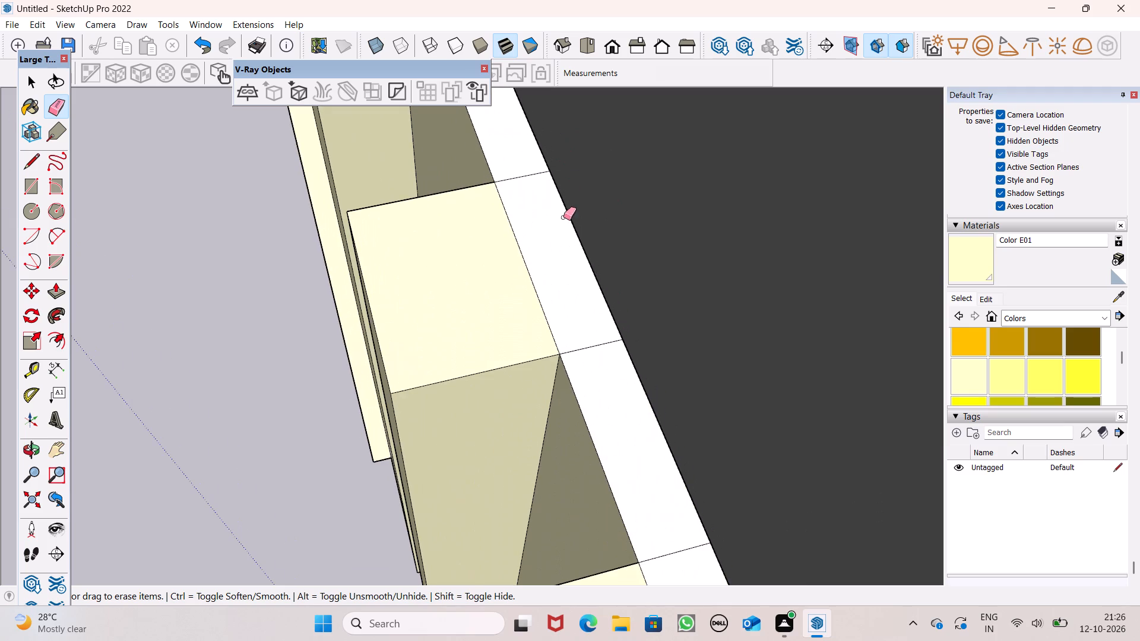
pyautogui.moveTo(521, 155); pyautogui.dragTo(537, 221)
pyautogui.moveTo(516, 159); pyautogui.dragTo(534, 207)
pyautogui.moveTo(588, 332); pyautogui.dragTo(603, 372)
pyautogui.scroll(-8, 514, 180)
pyautogui.moveTo(583, 318); pyautogui.dragTo(588, 337)
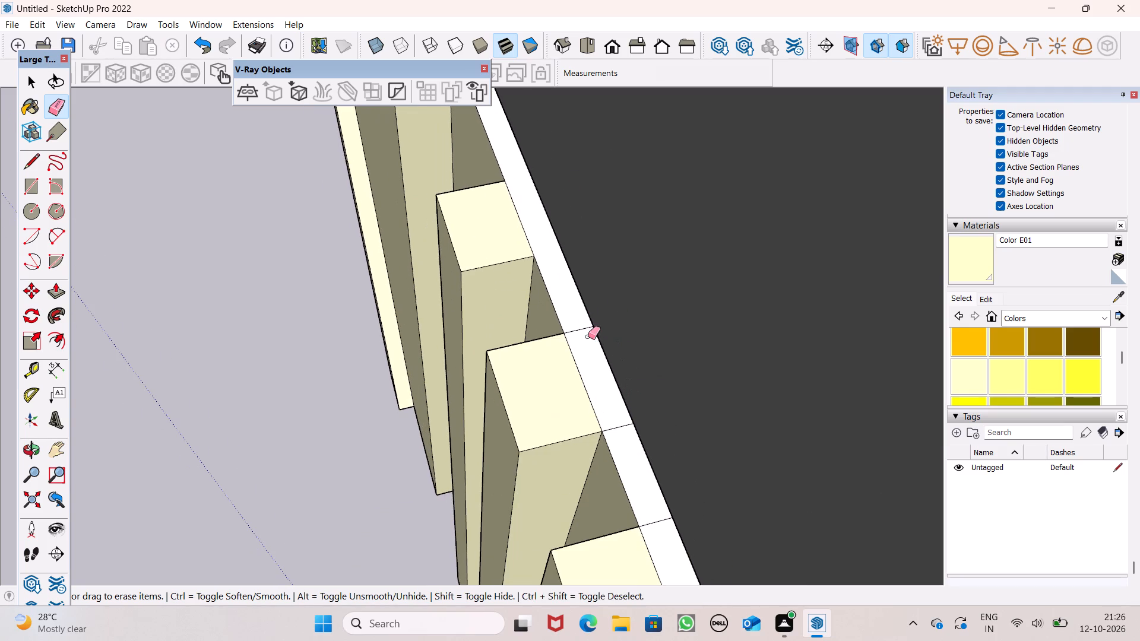
pyautogui.moveTo(588, 337); pyautogui.dragTo(588, 345)
pyautogui.moveTo(614, 405); pyautogui.dragTo(617, 430)
pyautogui.scroll(-2, 581, 245)
pyautogui.scroll(5, 643, 423)
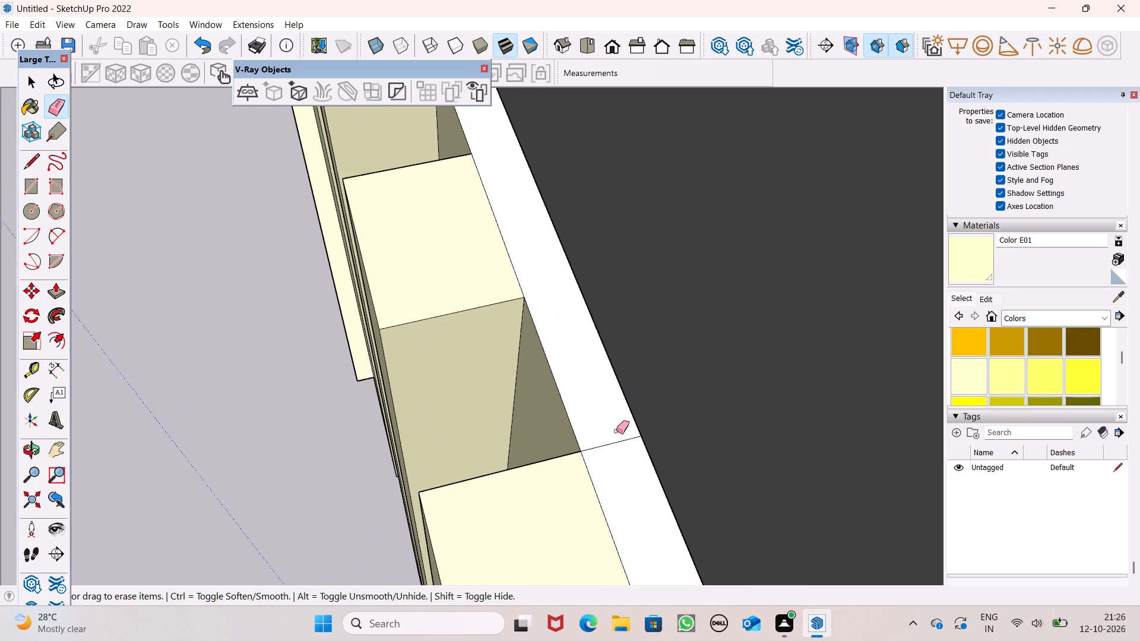
pyautogui.moveTo(620, 439); pyautogui.dragTo(625, 452)
pyautogui.scroll(-3, 572, 198)
pyautogui.click(629, 418)
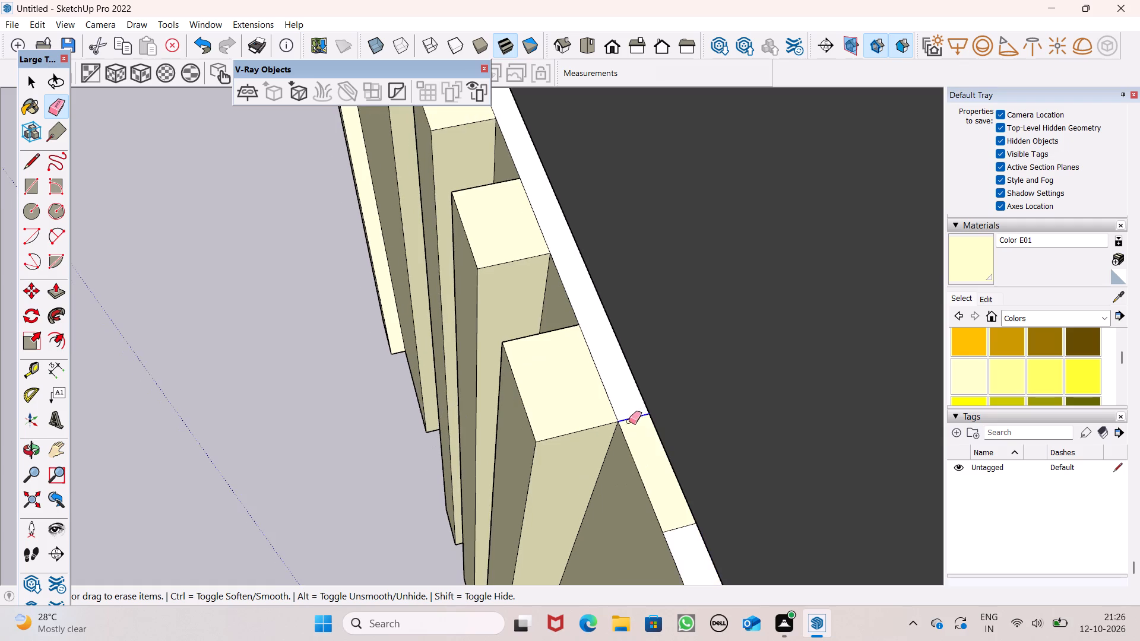
pyautogui.scroll(-3, 656, 308)
pyautogui.scroll(4, 688, 462)
pyautogui.moveTo(658, 419); pyautogui.dragTo(661, 426)
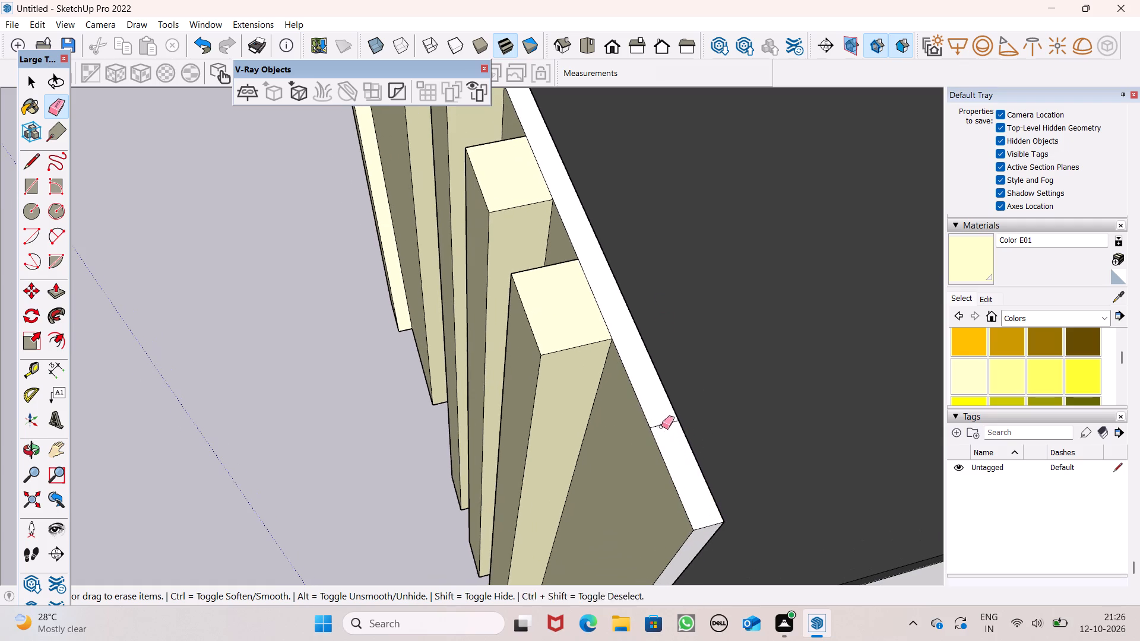
pyautogui.moveTo(661, 426); pyautogui.dragTo(662, 429)
# Paint the finned wall's whole top edge and its narrow end face with Color E01.
pyautogui.click(974, 262)
pyautogui.click(645, 381)
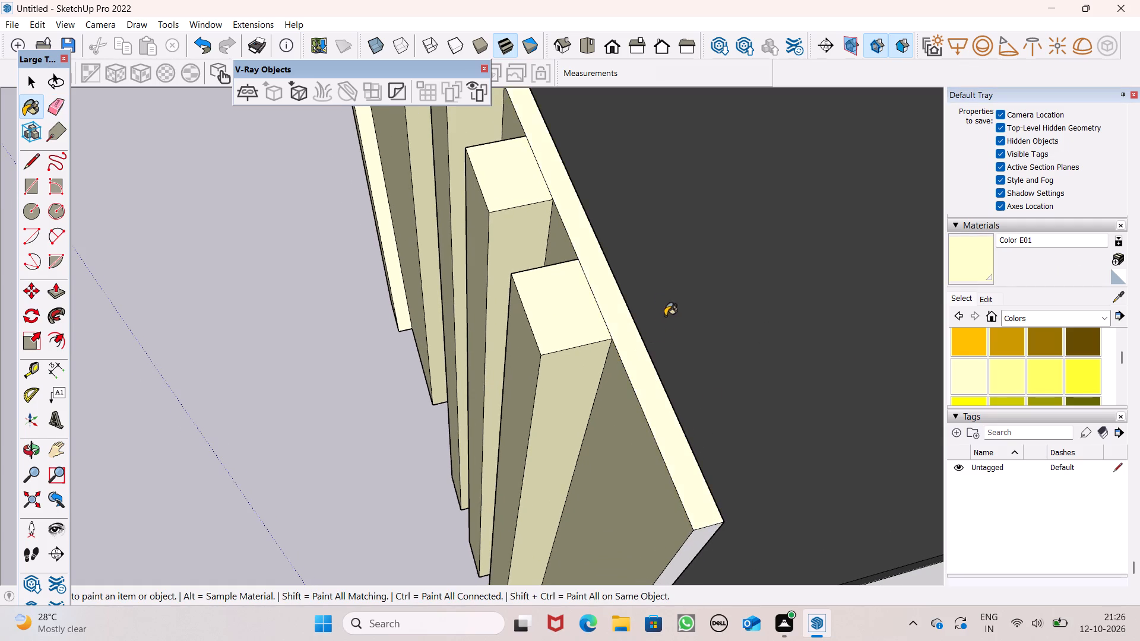
pyautogui.scroll(-4, 668, 312)
pyautogui.moveTo(668, 406); pyautogui.dragTo(635, 303, button='middle')
pyautogui.click(661, 366)
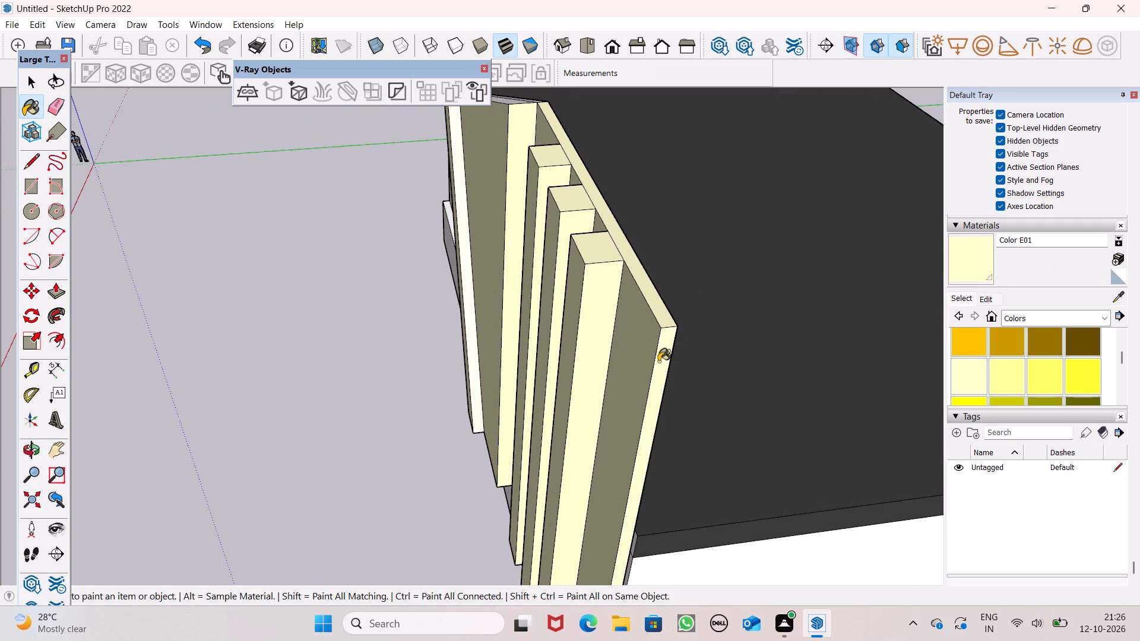
# Paint the sloping top edge faces and leaning outer edge faces of the slanted facade panel with Color E01.
pyautogui.scroll(-5, 708, 280)
pyautogui.moveTo(634, 297); pyautogui.dragTo(1032, 250, button='middle')
pyautogui.scroll(-4, 606, 296)
pyautogui.moveTo(490, 332); pyautogui.dragTo(702, 287, button='middle')
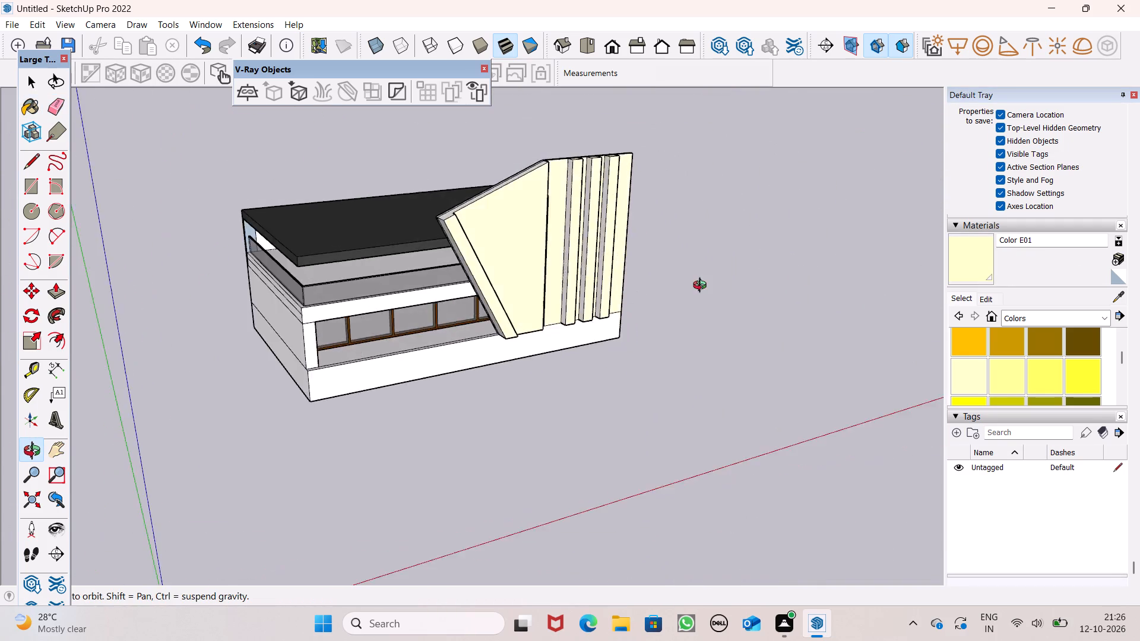
pyautogui.moveTo(702, 287); pyautogui.dragTo(774, 412, button='middle')
pyautogui.scroll(7, 452, 248)
pyautogui.moveTo(491, 266); pyautogui.dragTo(572, 293, button='middle')
pyautogui.scroll(5, 490, 289)
pyautogui.click(492, 287)
pyautogui.click(475, 267)
pyautogui.scroll(1, 507, 348)
pyautogui.moveTo(507, 348); pyautogui.dragTo(553, 210, button='middle')
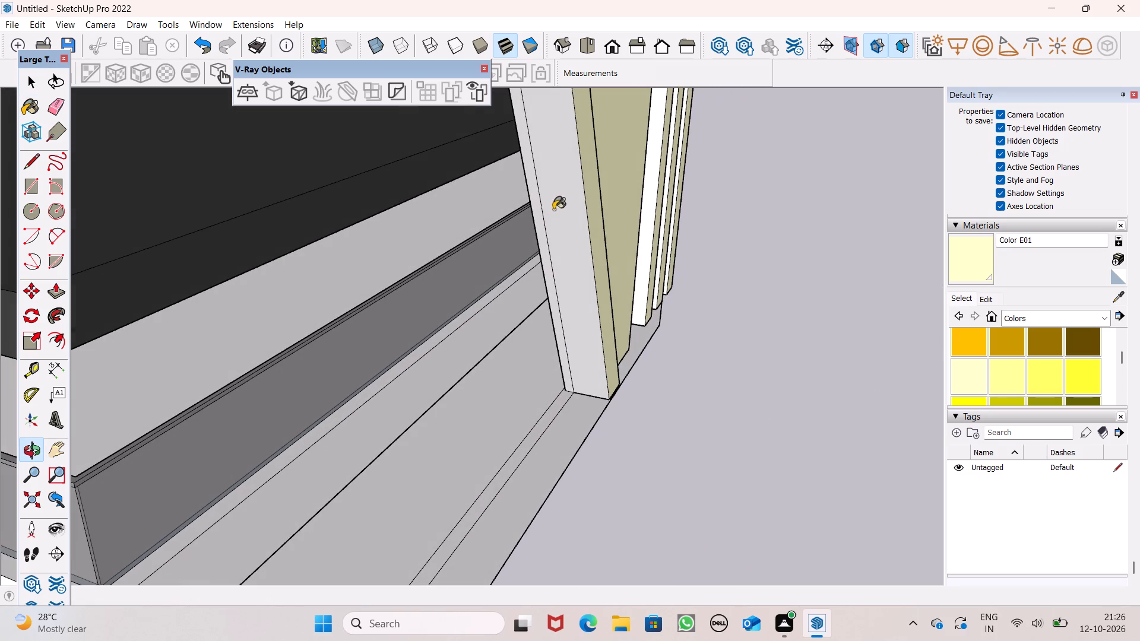
pyautogui.click(566, 208)
pyautogui.click(534, 208)
# Paint the remaining side faces of the three fins, facing the slanted panel, with Color E01.
pyautogui.scroll(-5, 644, 206)
pyautogui.moveTo(717, 304); pyautogui.dragTo(619, 363, button='middle')
pyautogui.press('space')
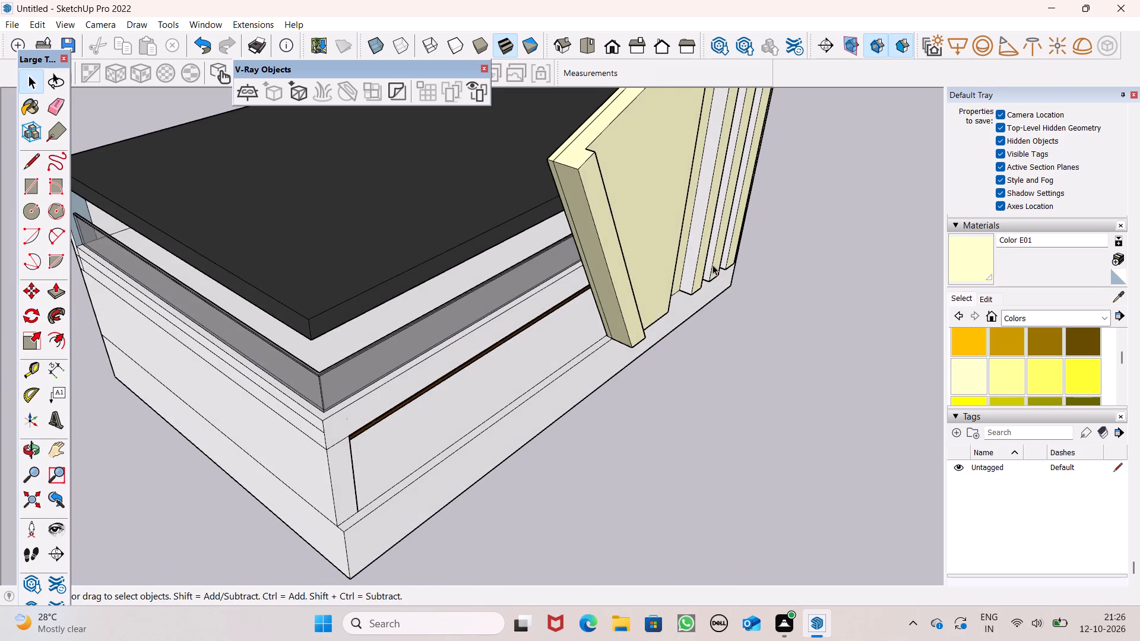
pyautogui.scroll(-3, 714, 264)
pyautogui.click(1005, 256)
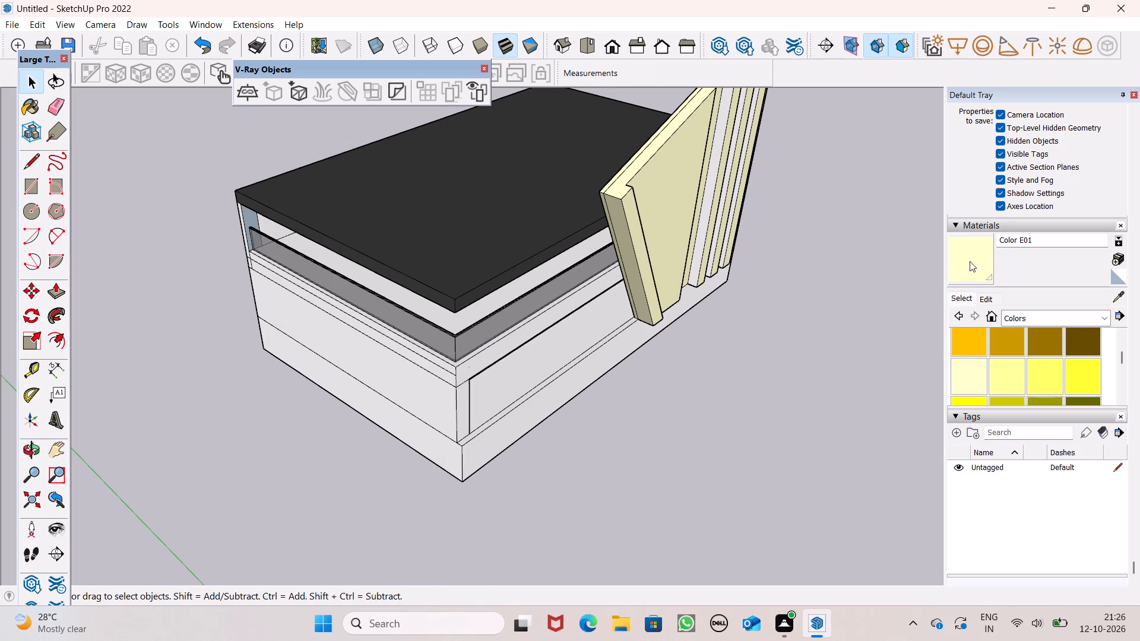
pyautogui.click(965, 262)
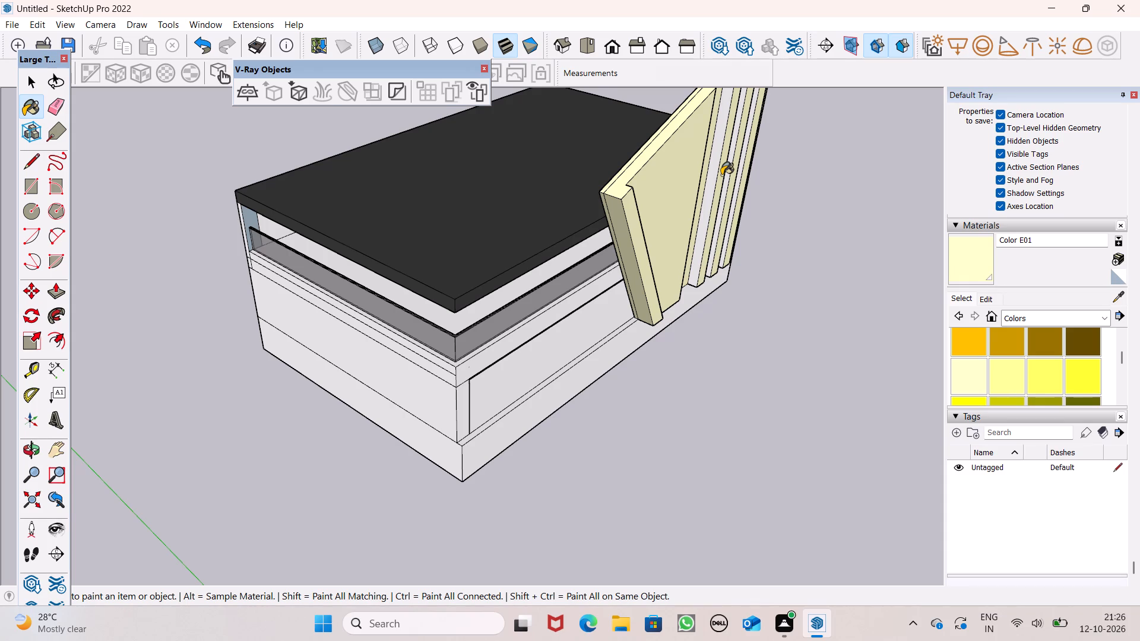
pyautogui.scroll(7, 700, 156)
pyautogui.scroll(1, 764, 156)
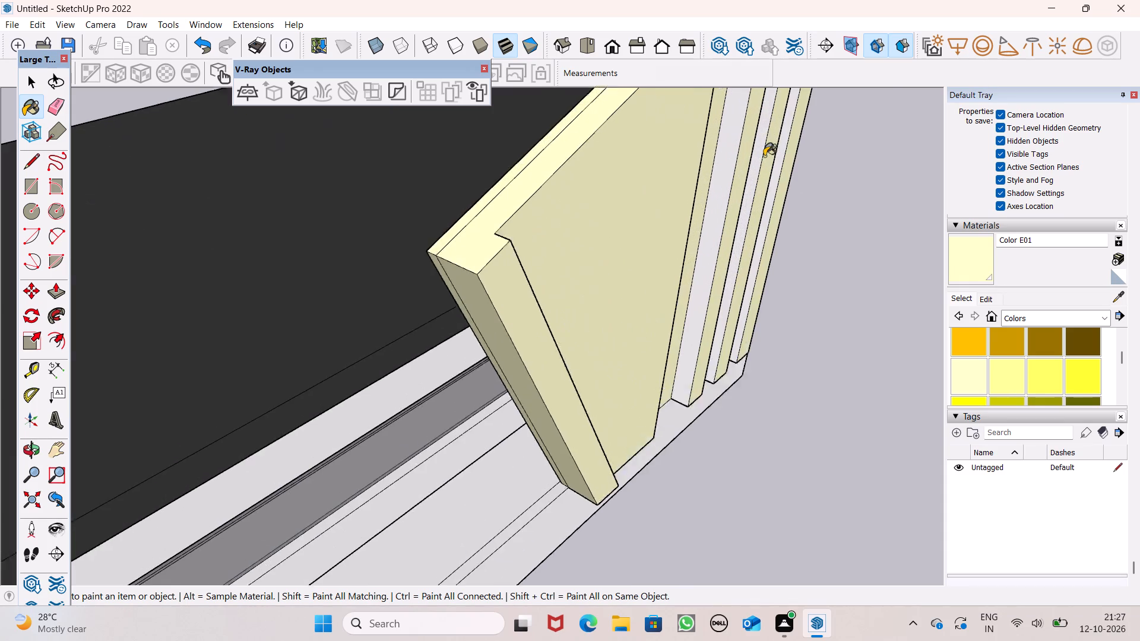
pyautogui.scroll(1, 764, 156)
pyautogui.moveTo(756, 170); pyautogui.dragTo(676, 242, button='middle')
pyautogui.scroll(2, 717, 221)
pyautogui.click(723, 218)
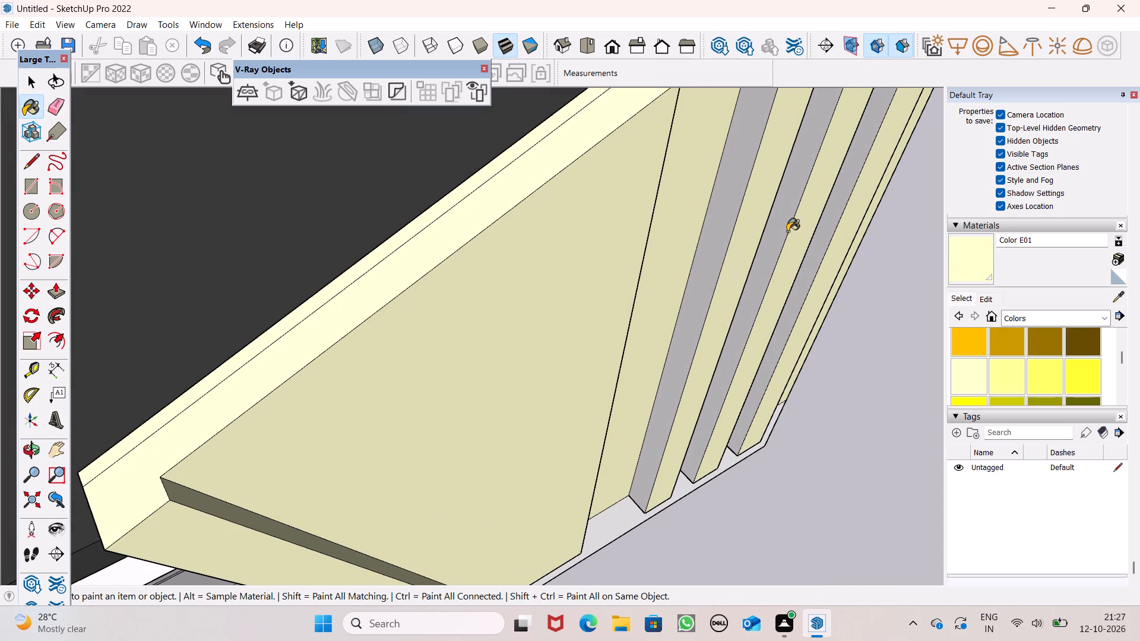
pyautogui.click(783, 223)
pyautogui.click(825, 232)
# Paint the front face of the raised base with Color E01.
pyautogui.scroll(-4, 755, 191)
pyautogui.scroll(1, 748, 201)
pyautogui.moveTo(774, 284); pyautogui.dragTo(497, 236, button='middle')
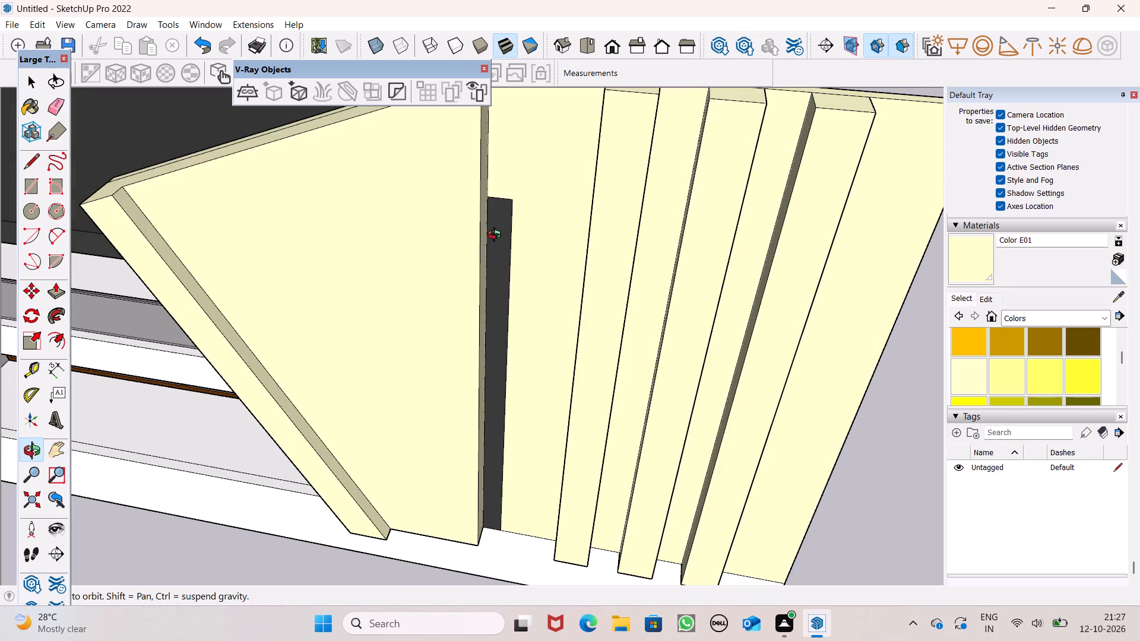
pyautogui.moveTo(497, 236); pyautogui.dragTo(803, 167, button='middle')
pyautogui.scroll(-4, 750, 209)
pyautogui.moveTo(731, 297); pyautogui.dragTo(609, 185, button='middle')
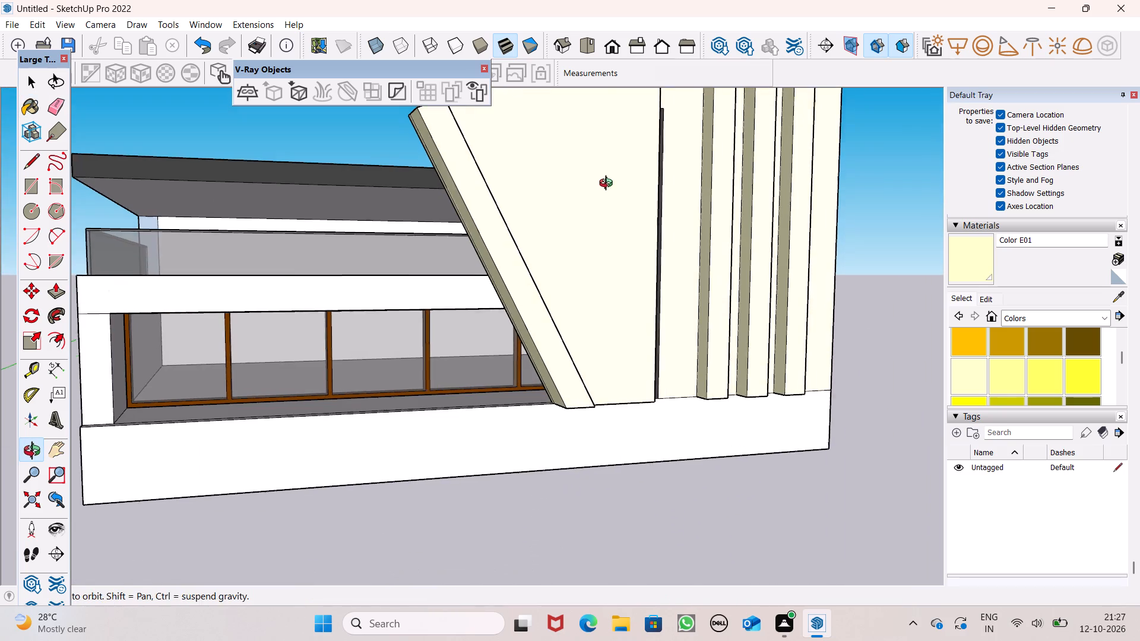
pyautogui.moveTo(609, 185); pyautogui.dragTo(608, 184, button='middle')
pyautogui.click(504, 435)
# Paint the corner pillar's front, the adjoining side wall and the beam above the glass wall with Color E01.
pyautogui.scroll(-5, 686, 158)
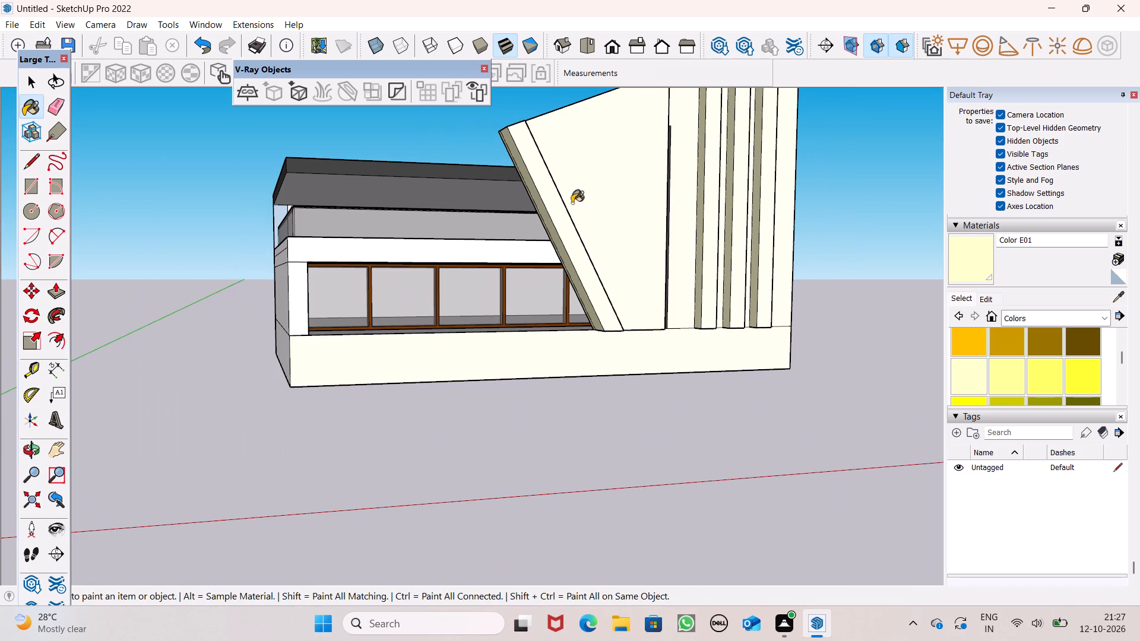
pyautogui.moveTo(296, 328); pyautogui.dragTo(365, 357, button='middle')
pyautogui.scroll(4, 383, 310)
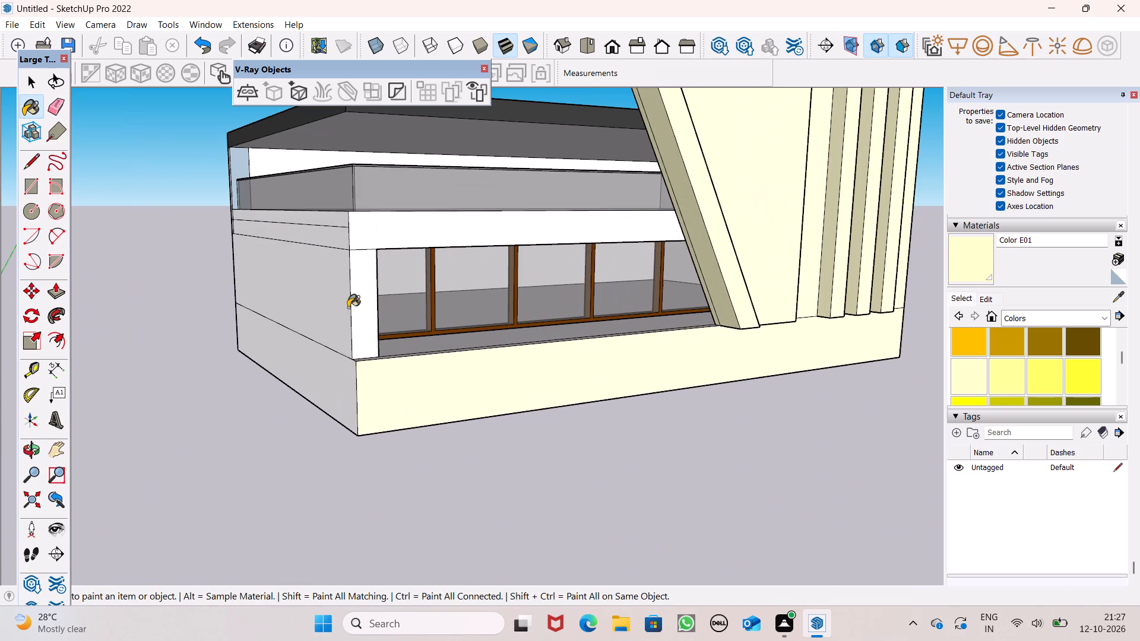
pyautogui.click(366, 303)
pyautogui.click(347, 299)
pyautogui.click(407, 234)
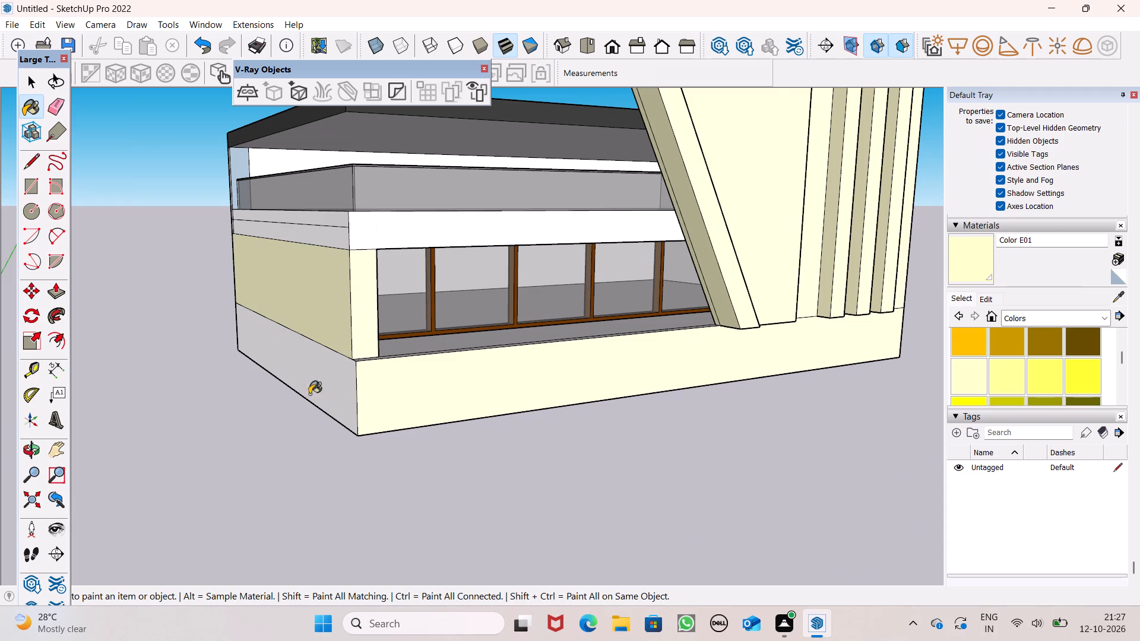
# Paint the base's side face and the two narrow bands above the side wall with Color E01.
pyautogui.click(332, 392)
pyautogui.scroll(6, 334, 220)
pyautogui.click(334, 220)
pyautogui.click(334, 243)
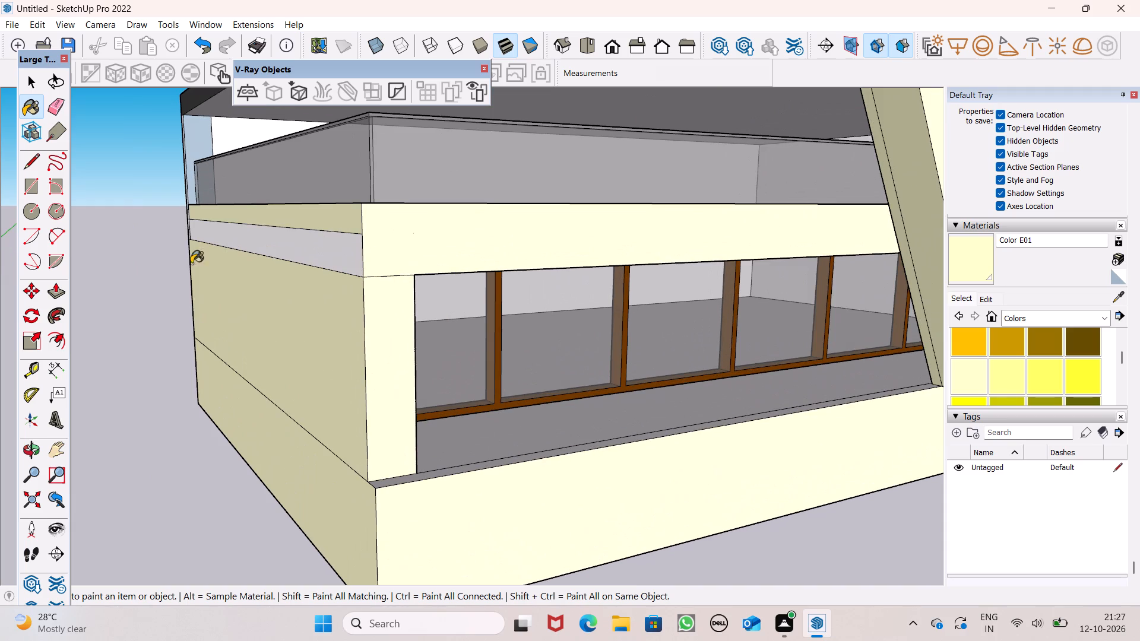
pyautogui.click(69, 106)
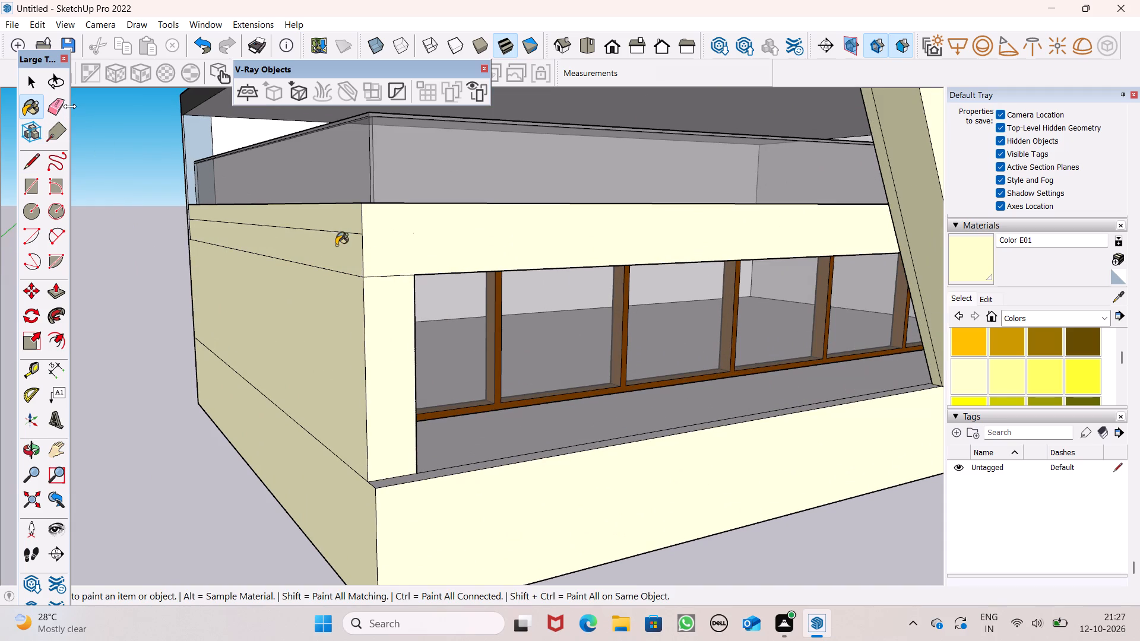
pyautogui.click(338, 235)
pyautogui.click(339, 231)
pyautogui.press('space')
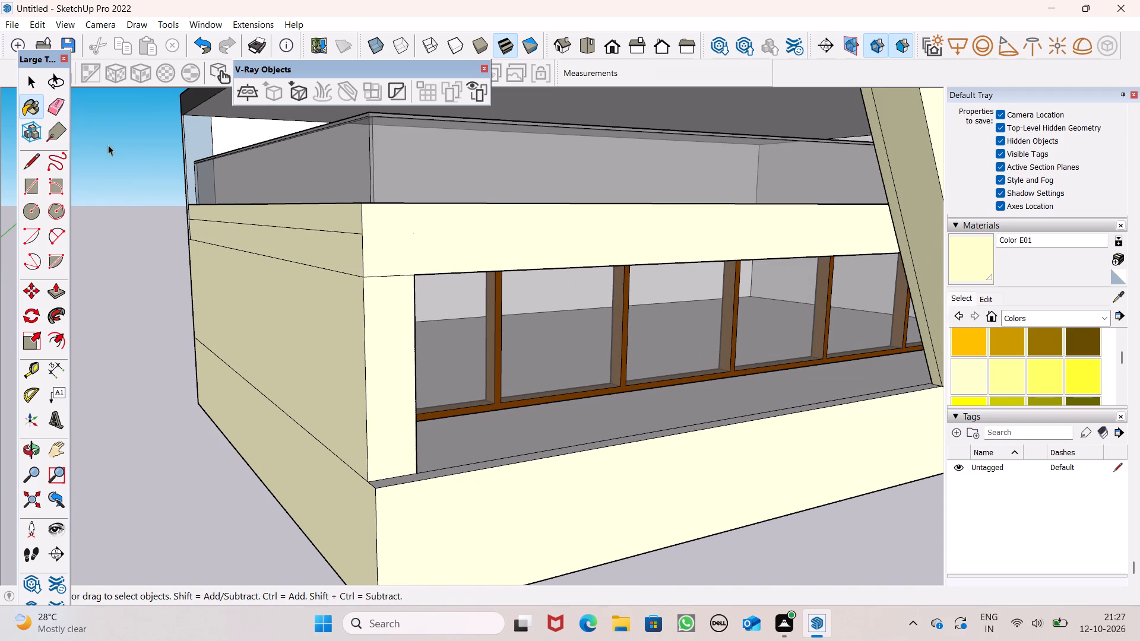
# Erase the edge dividing the two narrow bands above the side wall.
pyautogui.click(55, 103)
pyautogui.click(309, 230)
pyautogui.press('space')
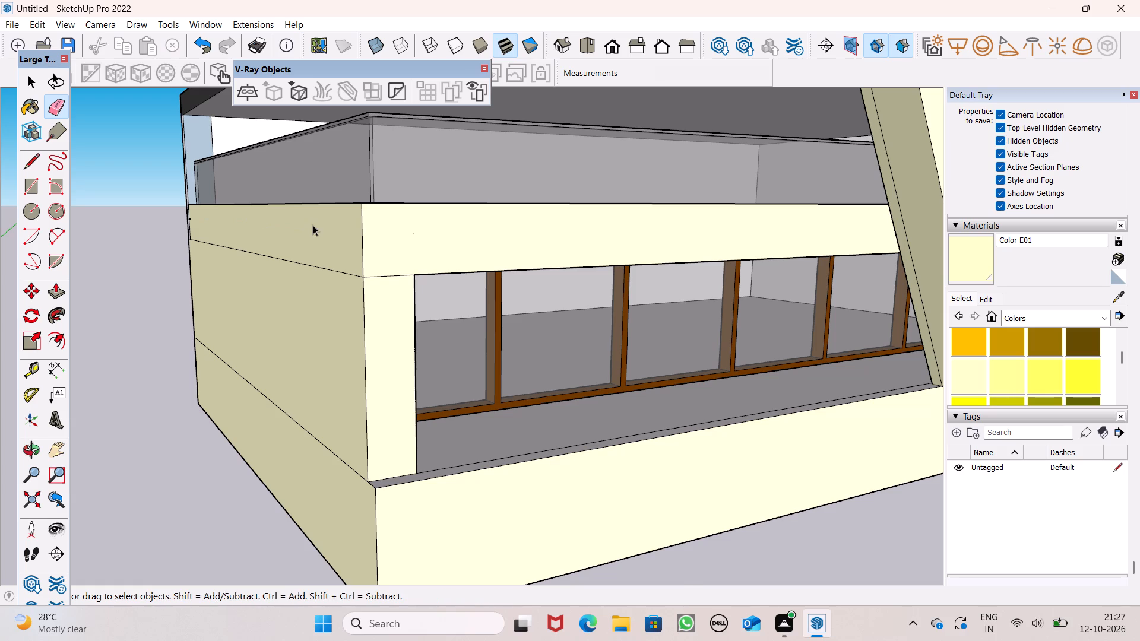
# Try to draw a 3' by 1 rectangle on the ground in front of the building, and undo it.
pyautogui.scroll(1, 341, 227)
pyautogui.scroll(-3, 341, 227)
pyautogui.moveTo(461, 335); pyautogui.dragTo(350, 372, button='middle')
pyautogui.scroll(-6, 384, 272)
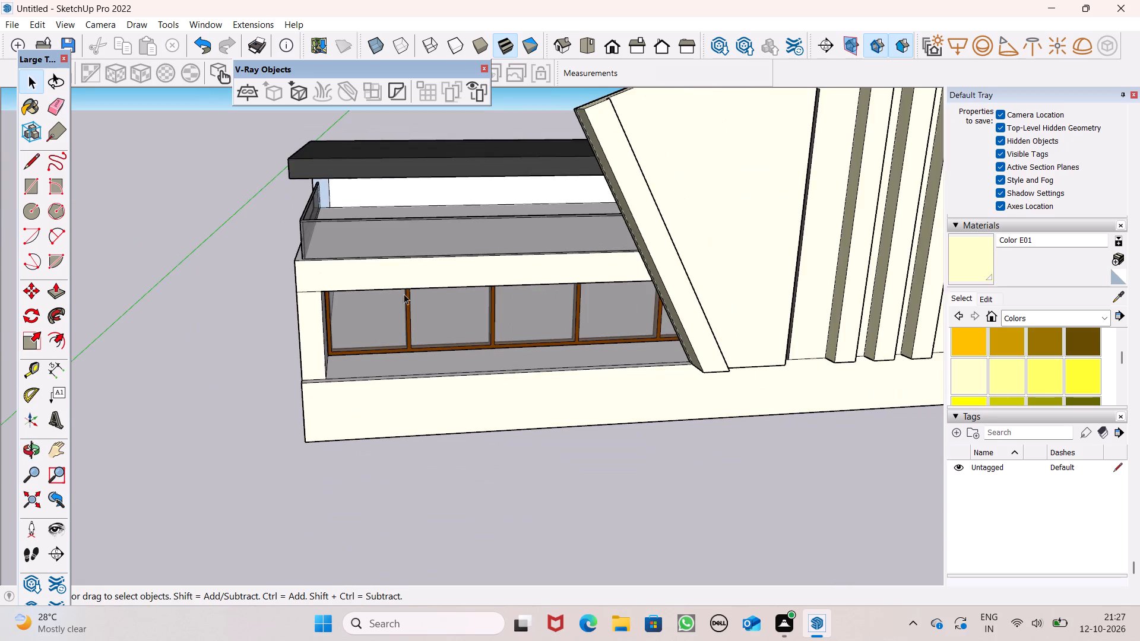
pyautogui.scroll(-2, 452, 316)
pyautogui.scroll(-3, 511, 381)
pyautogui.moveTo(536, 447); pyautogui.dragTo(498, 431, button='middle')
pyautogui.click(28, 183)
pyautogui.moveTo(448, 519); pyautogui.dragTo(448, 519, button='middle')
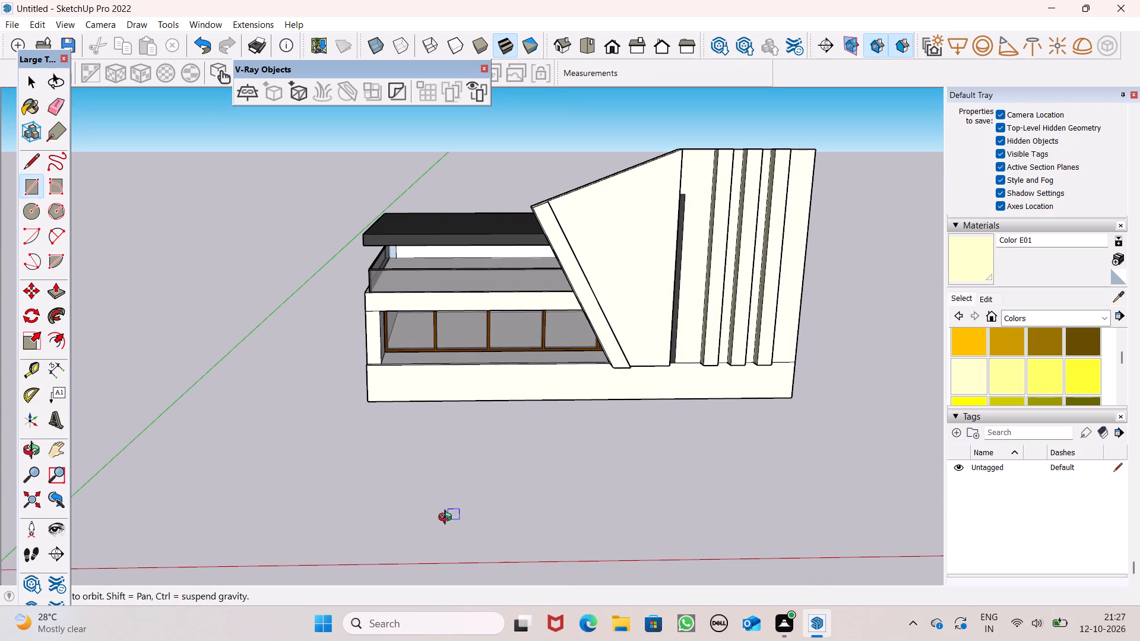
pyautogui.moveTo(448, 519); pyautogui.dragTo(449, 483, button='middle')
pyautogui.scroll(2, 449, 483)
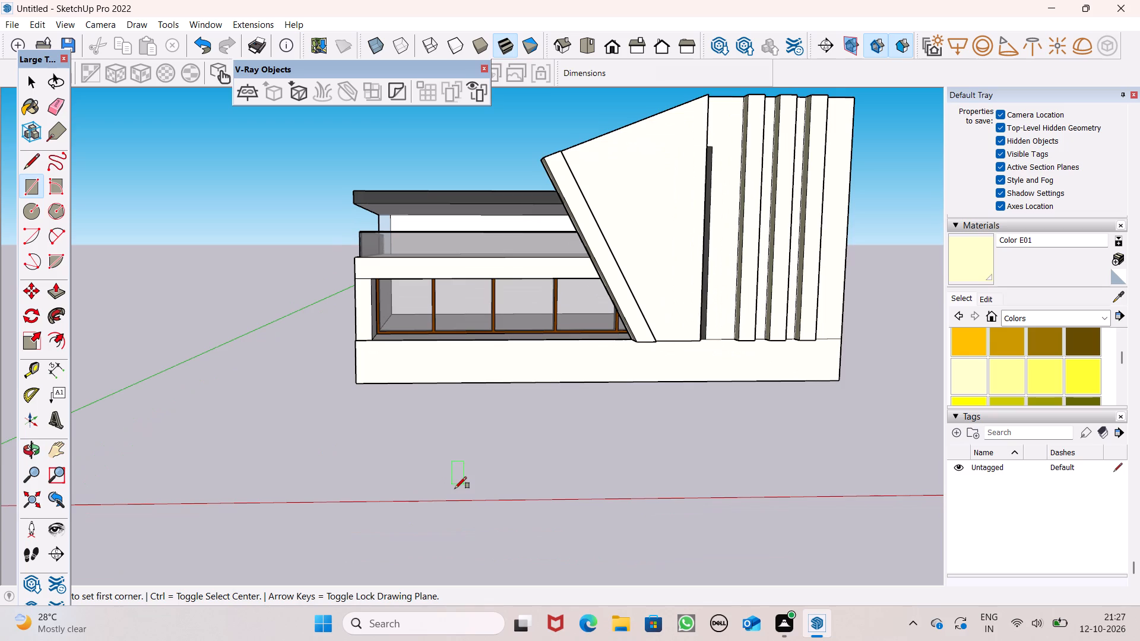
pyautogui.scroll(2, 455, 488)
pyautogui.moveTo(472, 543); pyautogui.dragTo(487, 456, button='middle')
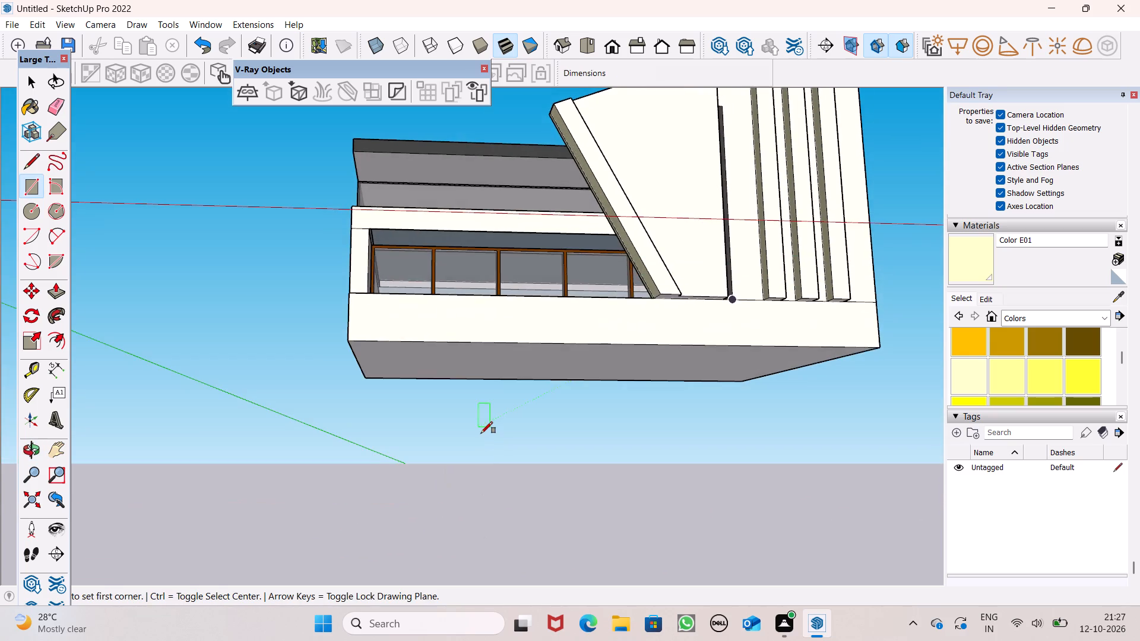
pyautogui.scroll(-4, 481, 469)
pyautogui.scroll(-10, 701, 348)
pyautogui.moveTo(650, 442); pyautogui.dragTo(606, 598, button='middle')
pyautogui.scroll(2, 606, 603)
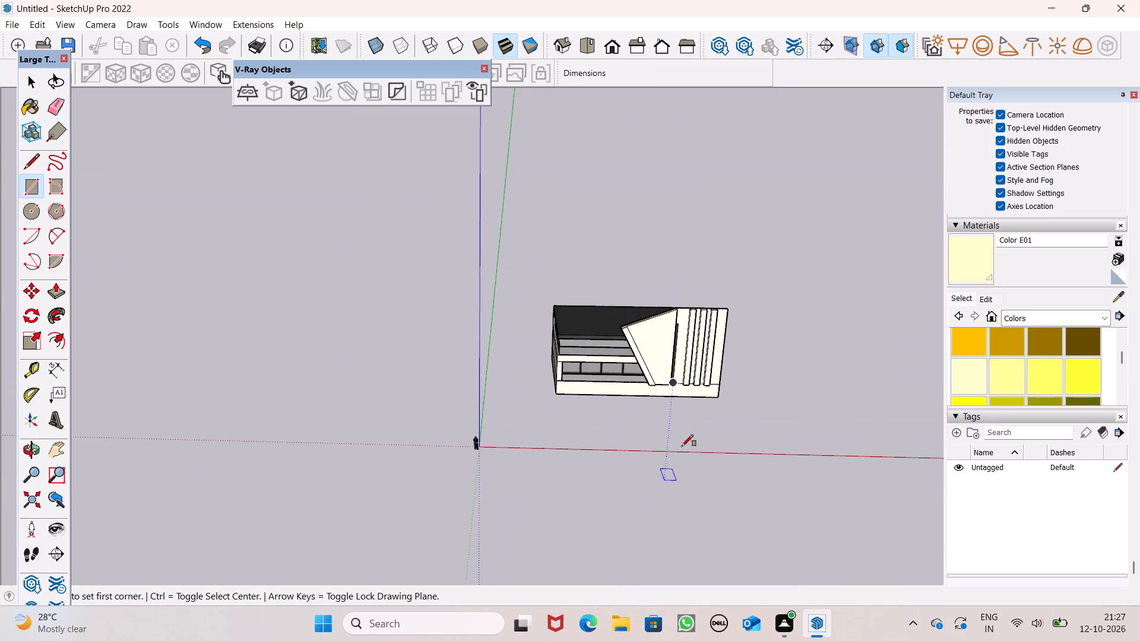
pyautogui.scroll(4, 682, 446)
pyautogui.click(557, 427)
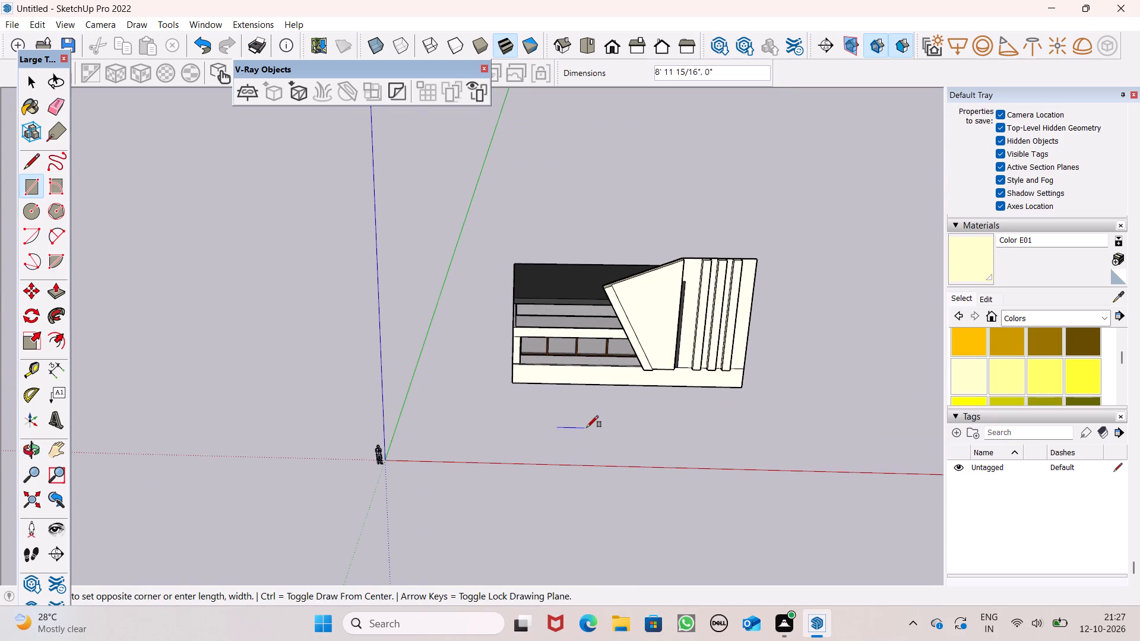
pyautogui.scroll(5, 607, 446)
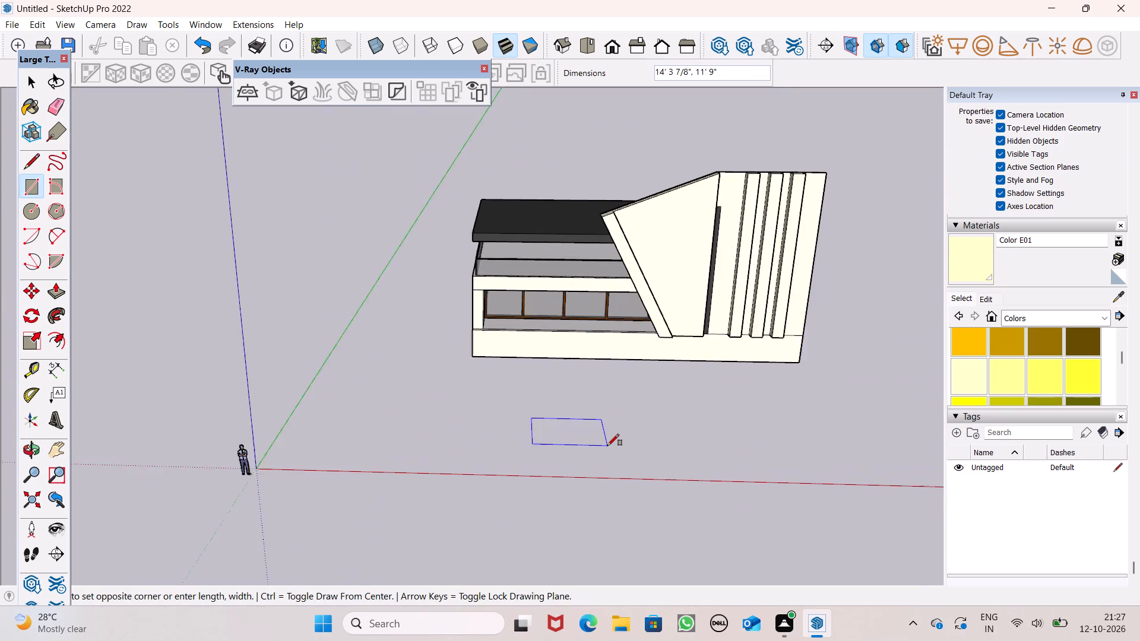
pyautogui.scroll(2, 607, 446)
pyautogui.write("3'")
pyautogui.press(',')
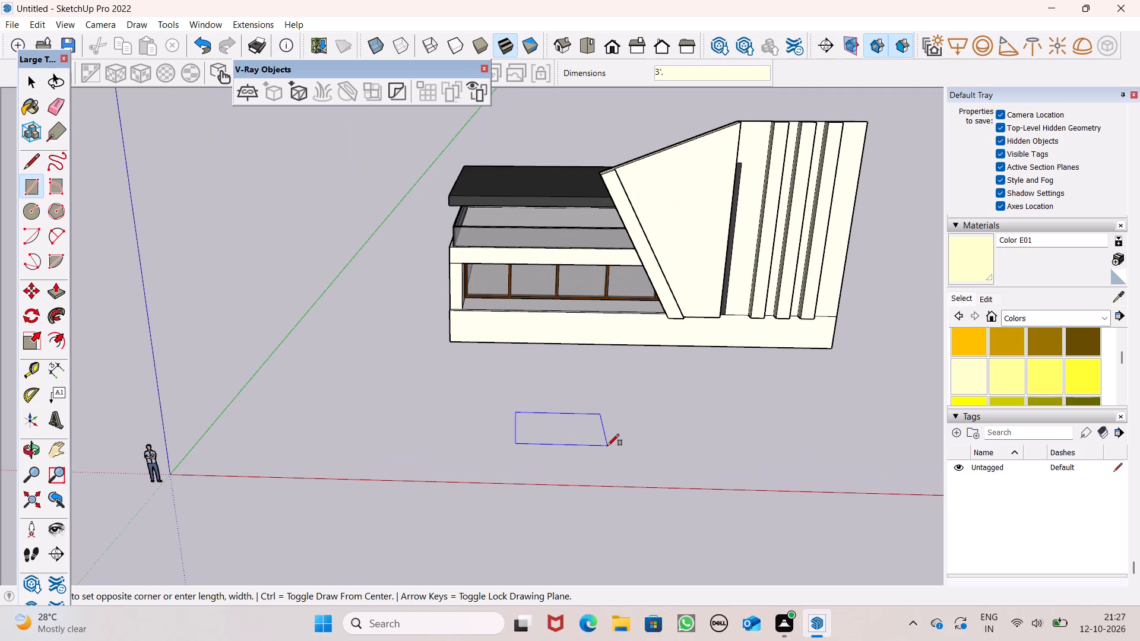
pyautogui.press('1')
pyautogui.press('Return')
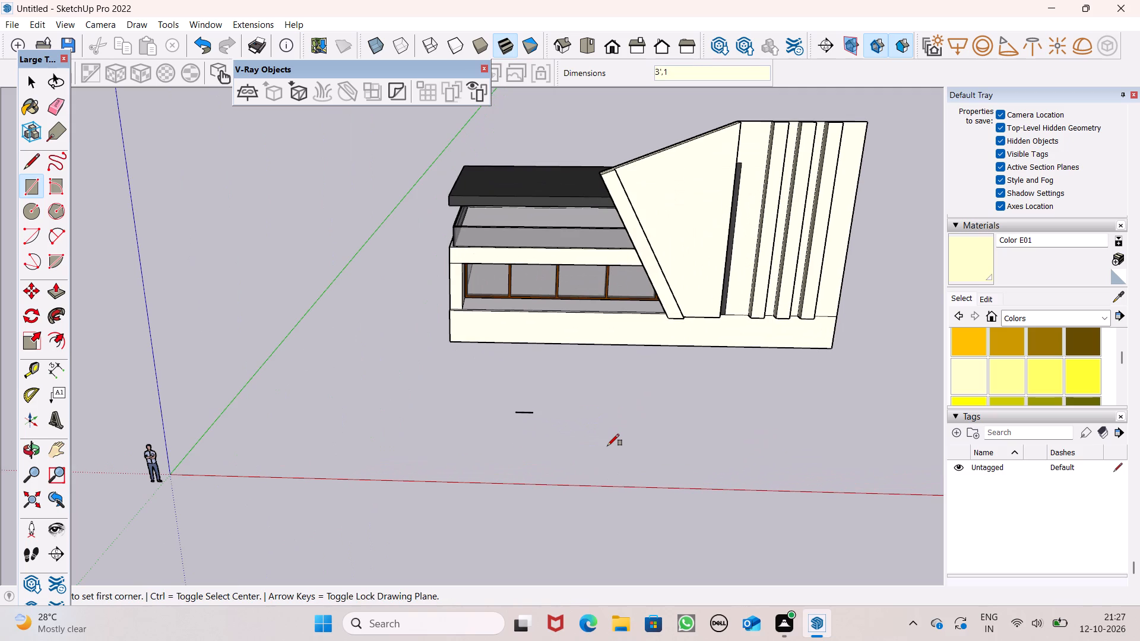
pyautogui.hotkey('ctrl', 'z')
# Draw a 3' by 1' rectangle on the ground in front of the raised base.
pyautogui.click(518, 399)
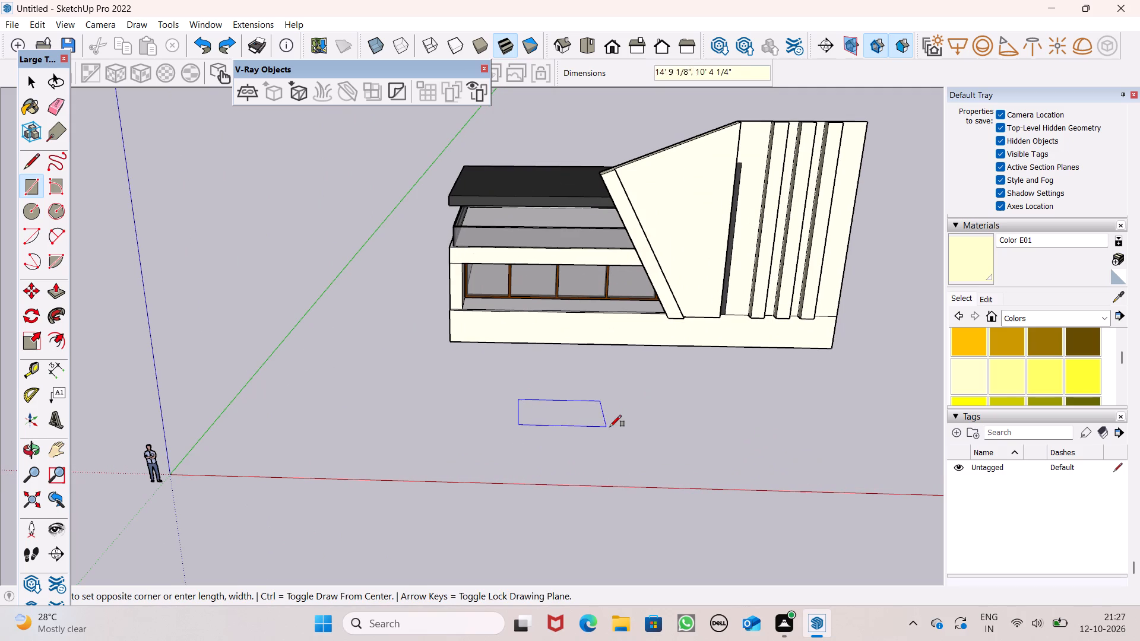
pyautogui.write("3'")
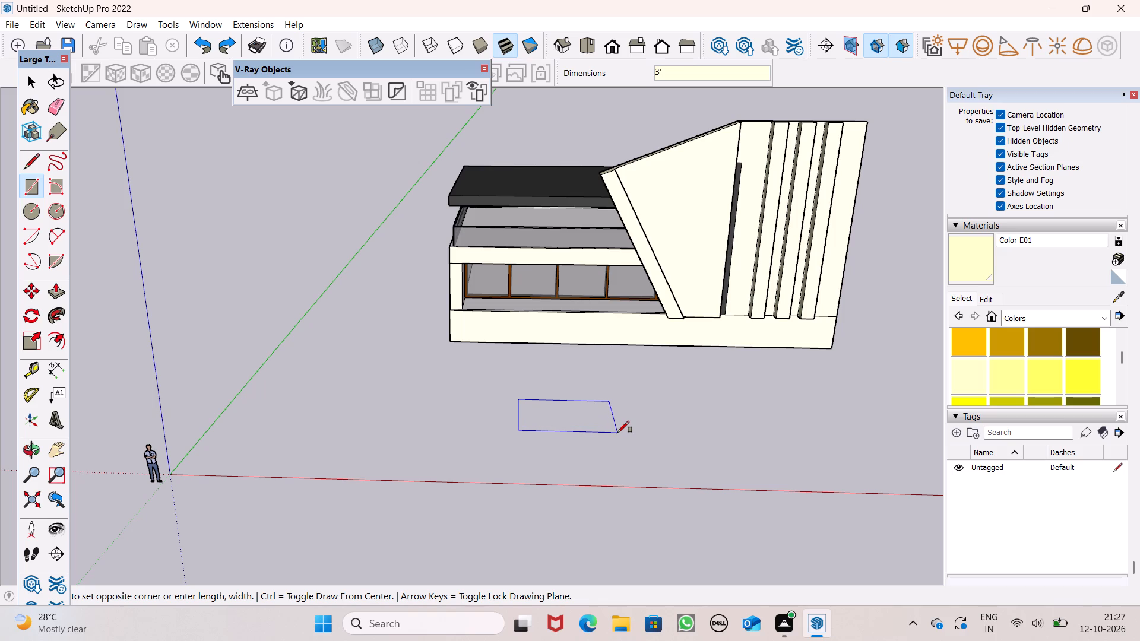
pyautogui.write(",1'")
pyautogui.press('Return')
pyautogui.press('space')
# Push/Pull the small ground rectangle up 8".
pyautogui.scroll(8, 579, 416)
pyautogui.moveTo(558, 422); pyautogui.dragTo(527, 522, button='middle')
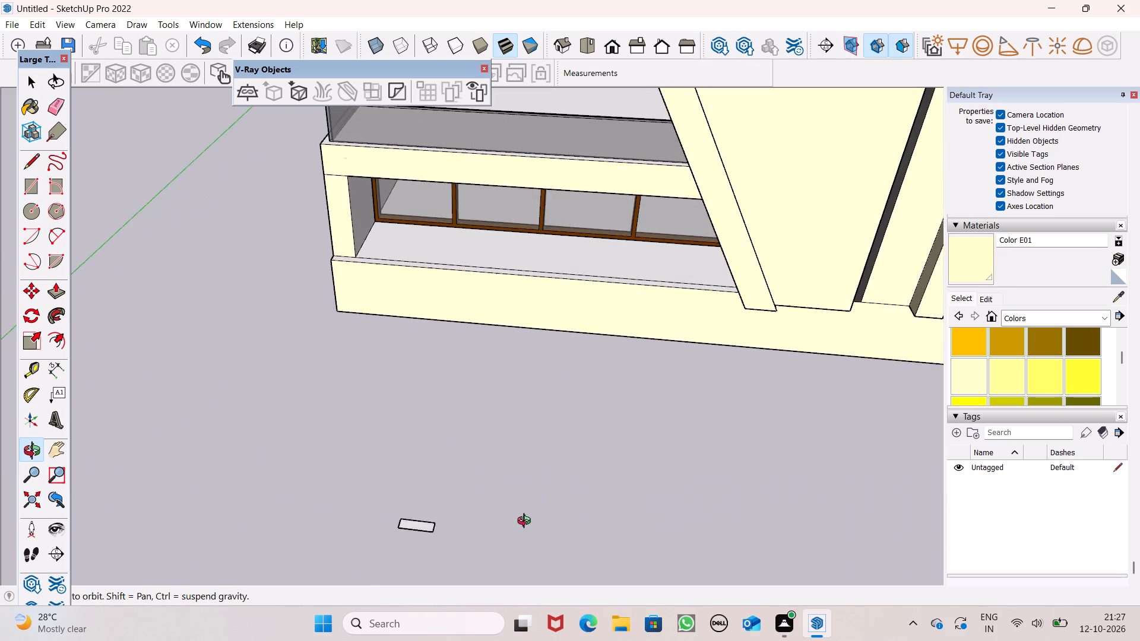
pyautogui.moveTo(527, 522); pyautogui.dragTo(521, 511, button='middle')
pyautogui.scroll(-1, 459, 405)
pyautogui.click(49, 298)
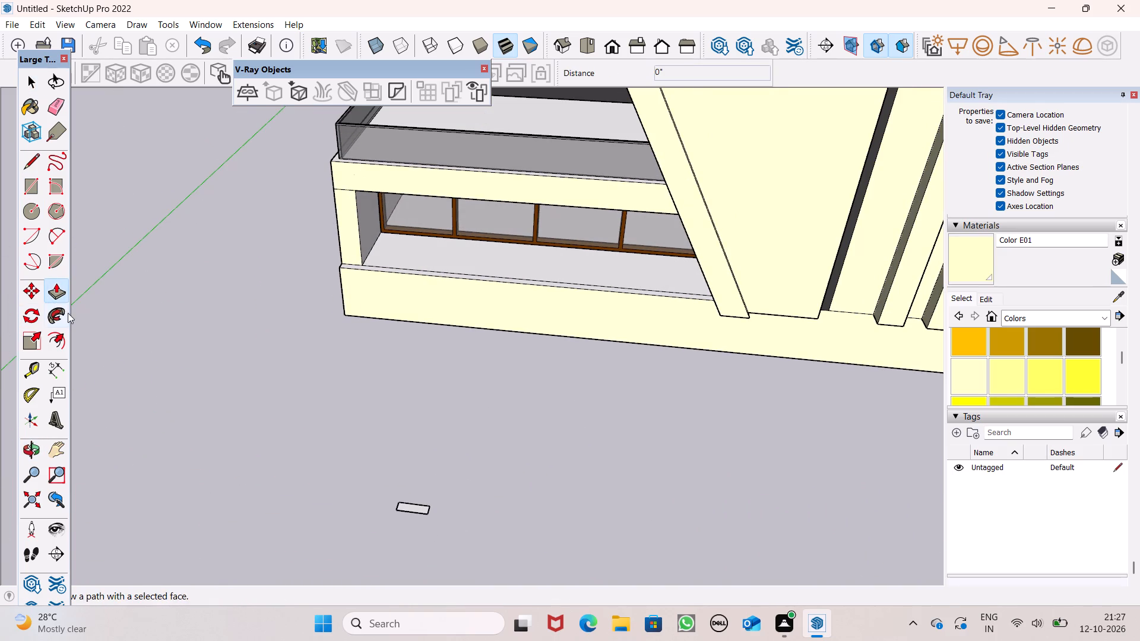
pyautogui.scroll(5, 367, 485)
pyautogui.moveTo(436, 517); pyautogui.dragTo(438, 502)
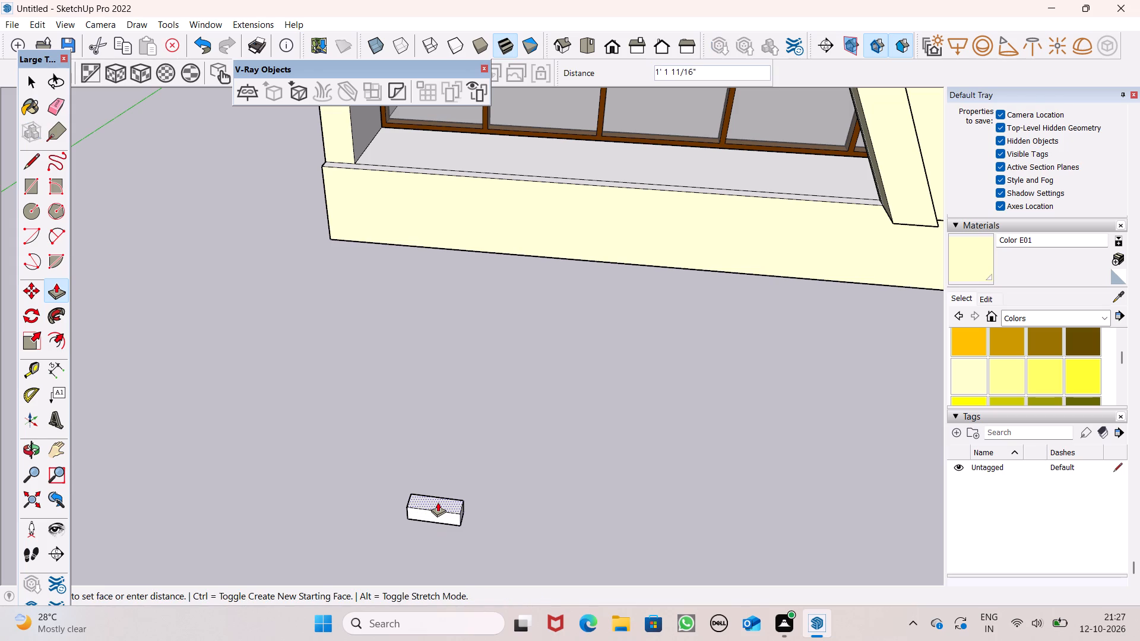
pyautogui.moveTo(438, 502); pyautogui.dragTo(438, 500)
pyautogui.write('8"')
pyautogui.moveTo(438, 500); pyautogui.dragTo(438, 500)
pyautogui.press('Return')
# Lengthen one end of the block by about 6' 5" and pull its front face out about 5 1/2".
pyautogui.scroll(-3, 451, 466)
pyautogui.moveTo(499, 534); pyautogui.dragTo(303, 430, button='middle')
pyautogui.scroll(5, 303, 423)
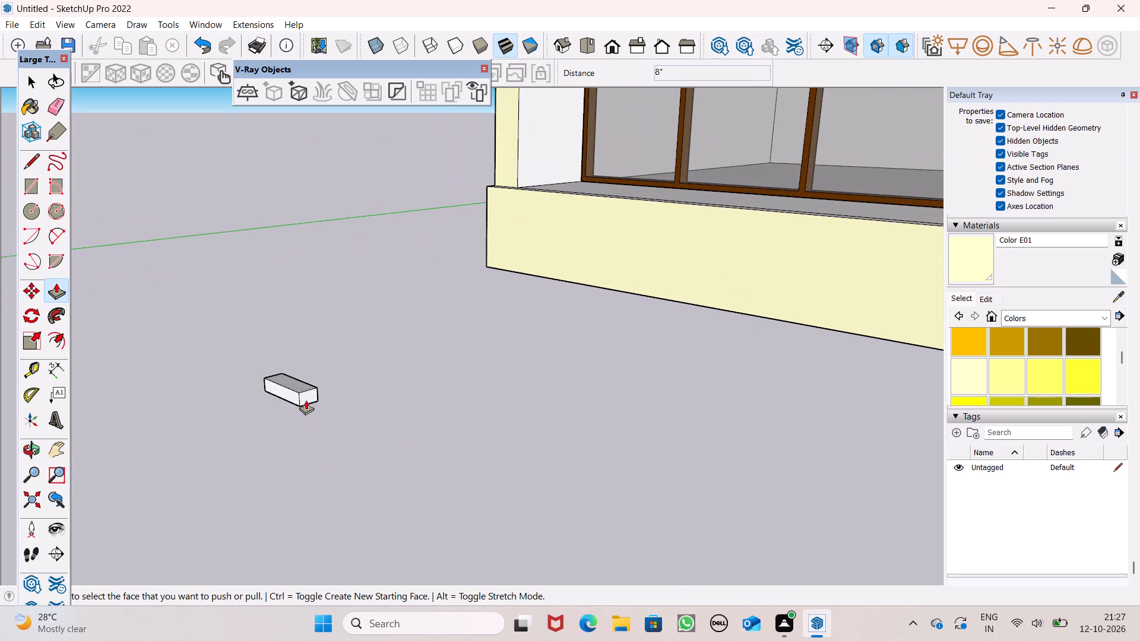
pyautogui.moveTo(306, 399); pyautogui.dragTo(372, 480)
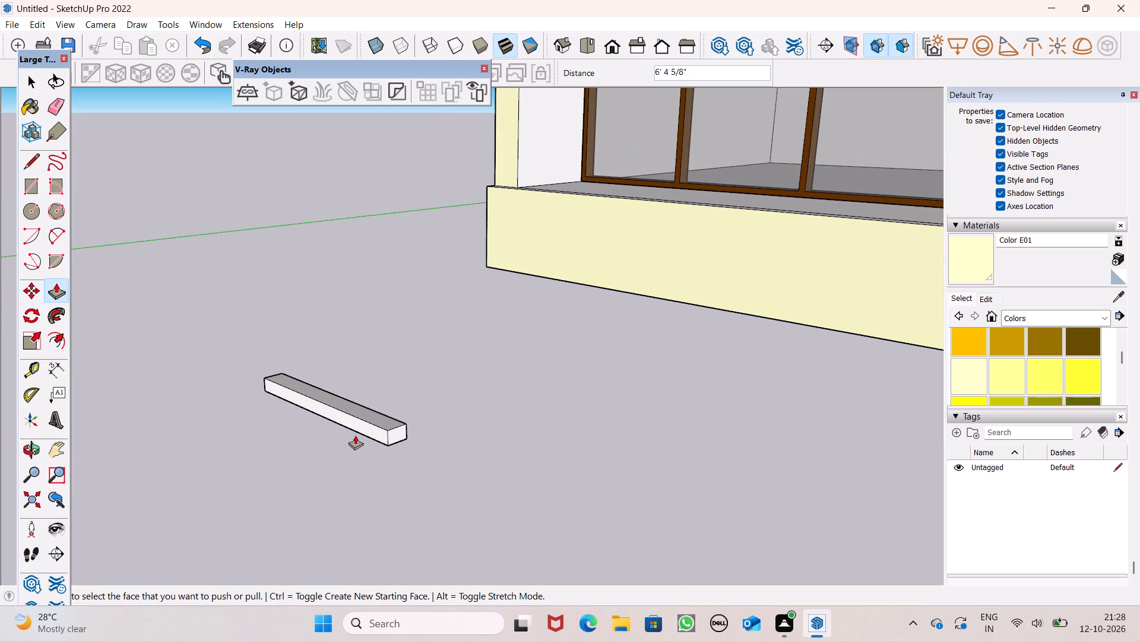
pyautogui.moveTo(360, 427); pyautogui.dragTo(353, 437)
# Extend the same end of the block along the facade by about another 5' 8 1/2".
pyautogui.scroll(-3, 349, 411)
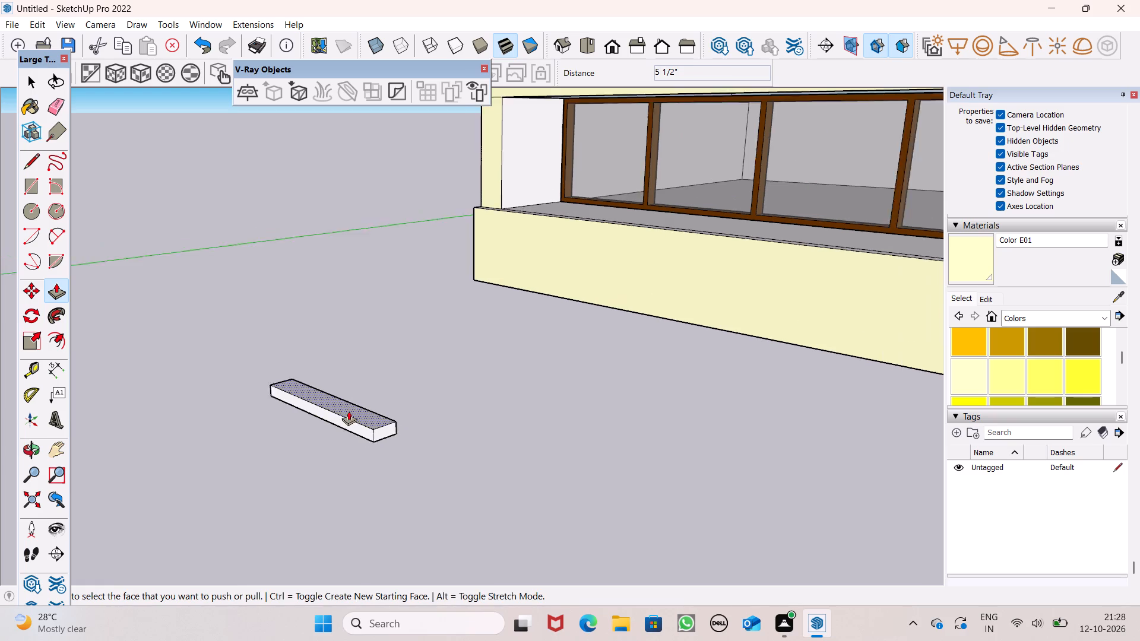
pyautogui.moveTo(370, 437); pyautogui.dragTo(363, 459, button='middle')
pyautogui.scroll(5, 381, 448)
pyautogui.moveTo(373, 442); pyautogui.dragTo(477, 540)
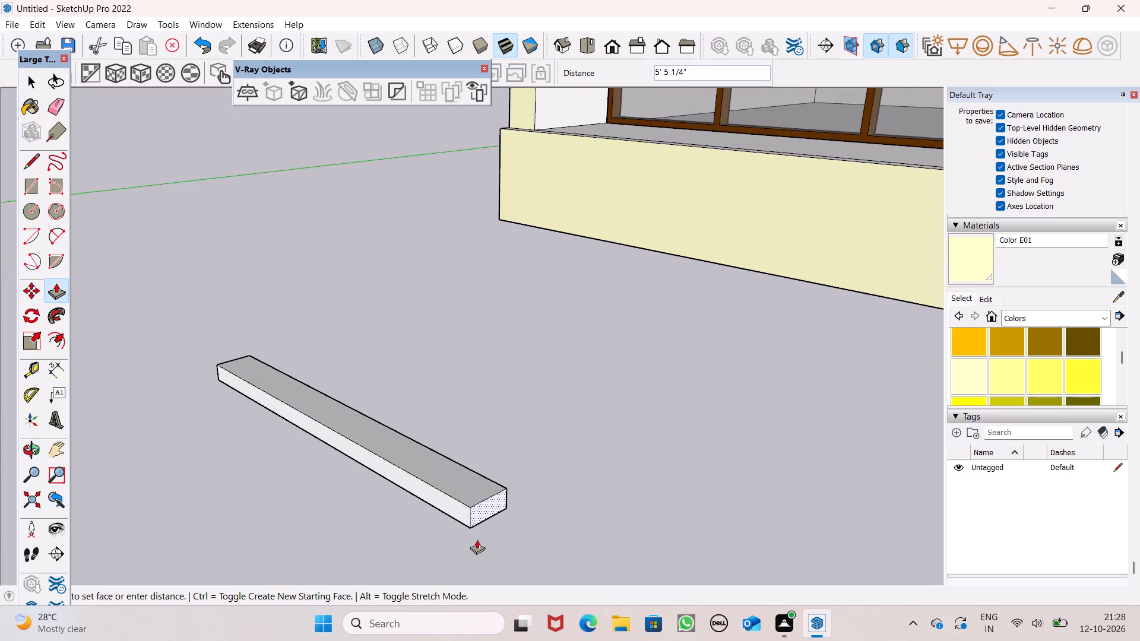
pyautogui.moveTo(477, 540); pyautogui.dragTo(479, 542)
# Extend the opposite end of the block by about 1' 3" and pull its front face further outward.
pyautogui.scroll(-7, 427, 372)
pyautogui.moveTo(441, 438); pyautogui.dragTo(806, 429, button='middle')
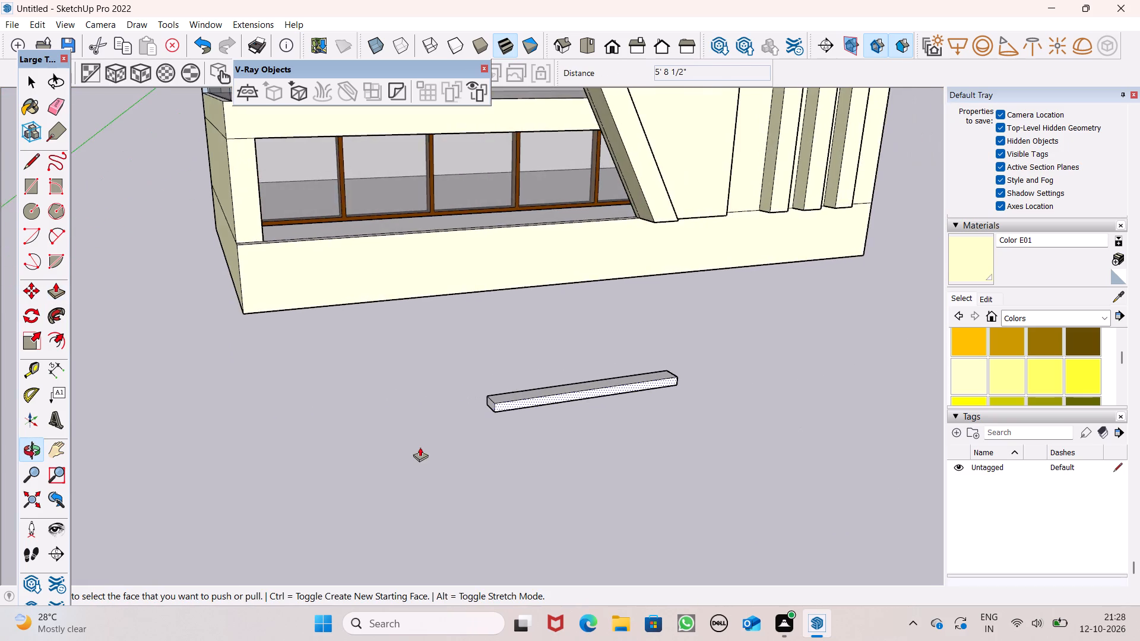
pyautogui.scroll(5, 416, 447)
pyautogui.moveTo(514, 386); pyautogui.dragTo(489, 399)
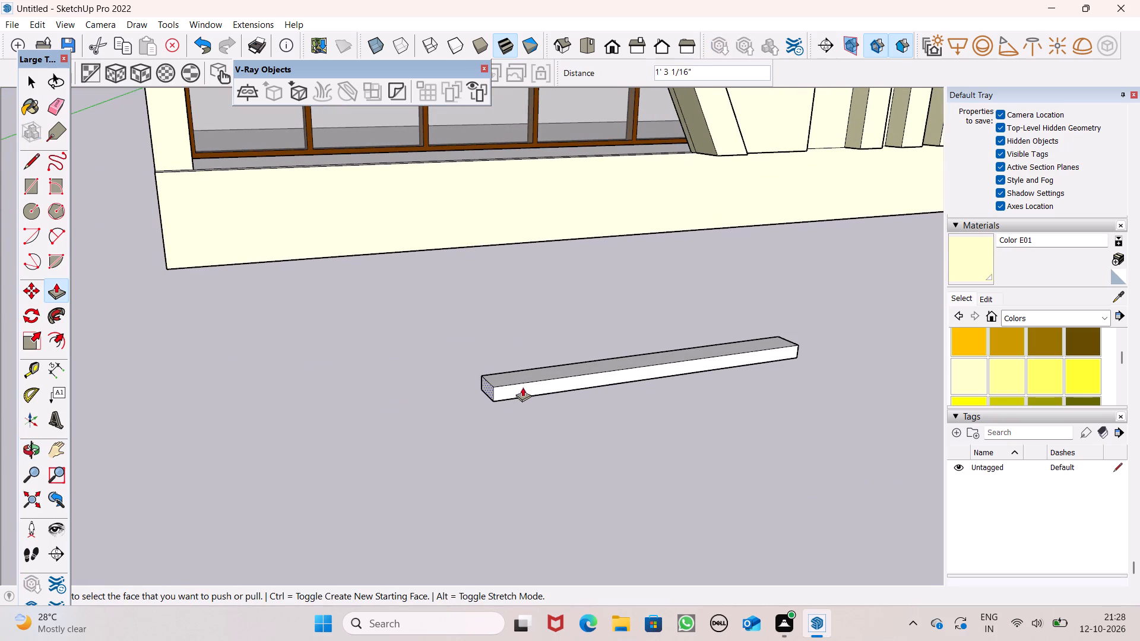
pyautogui.moveTo(522, 388); pyautogui.dragTo(529, 402)
# Raise the top face of the block by about 3 1/2".
pyautogui.scroll(-5, 480, 348)
pyautogui.moveTo(579, 403); pyautogui.dragTo(372, 446, button='middle')
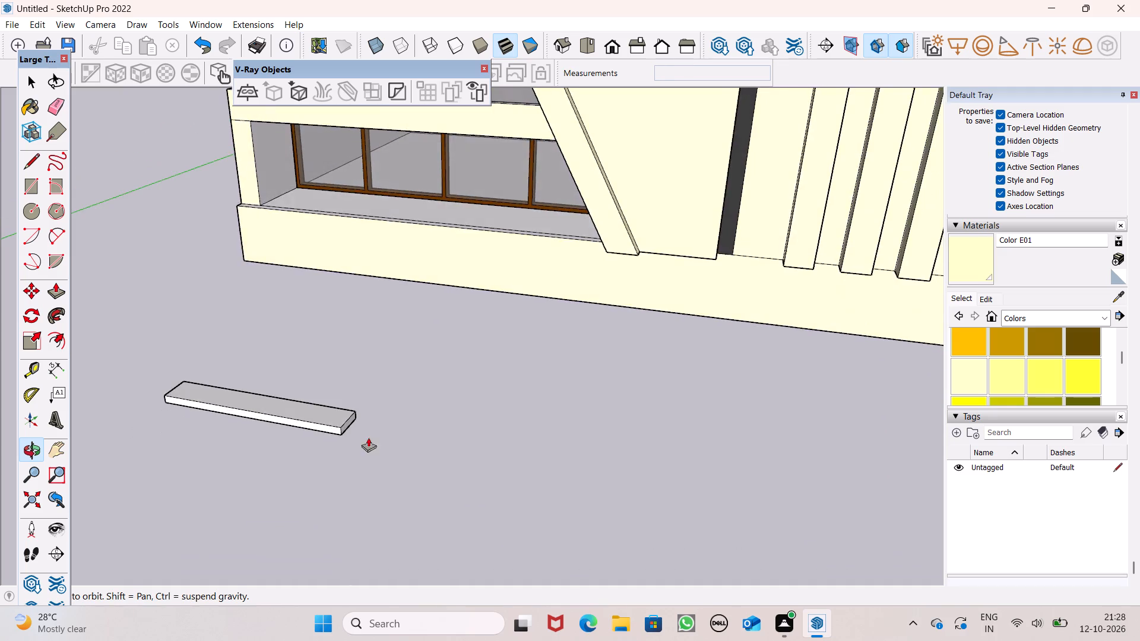
pyautogui.scroll(5, 331, 417)
pyautogui.moveTo(325, 418); pyautogui.dragTo(325, 413)
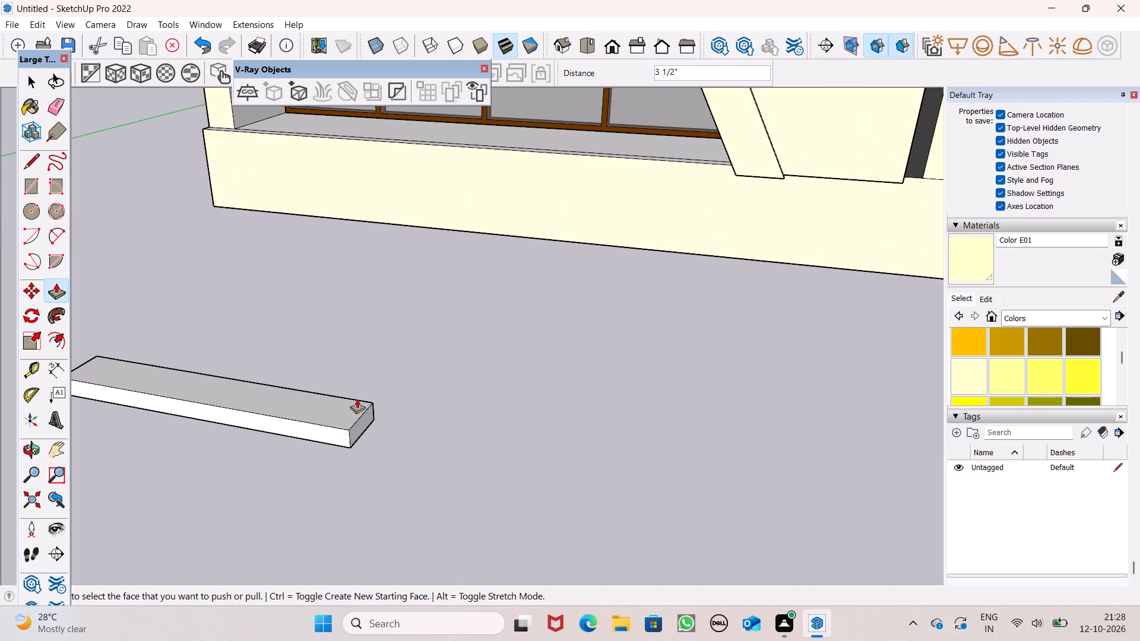
# Lengthen the block's end nearest the fins by about 4'.
pyautogui.scroll(-4, 465, 386)
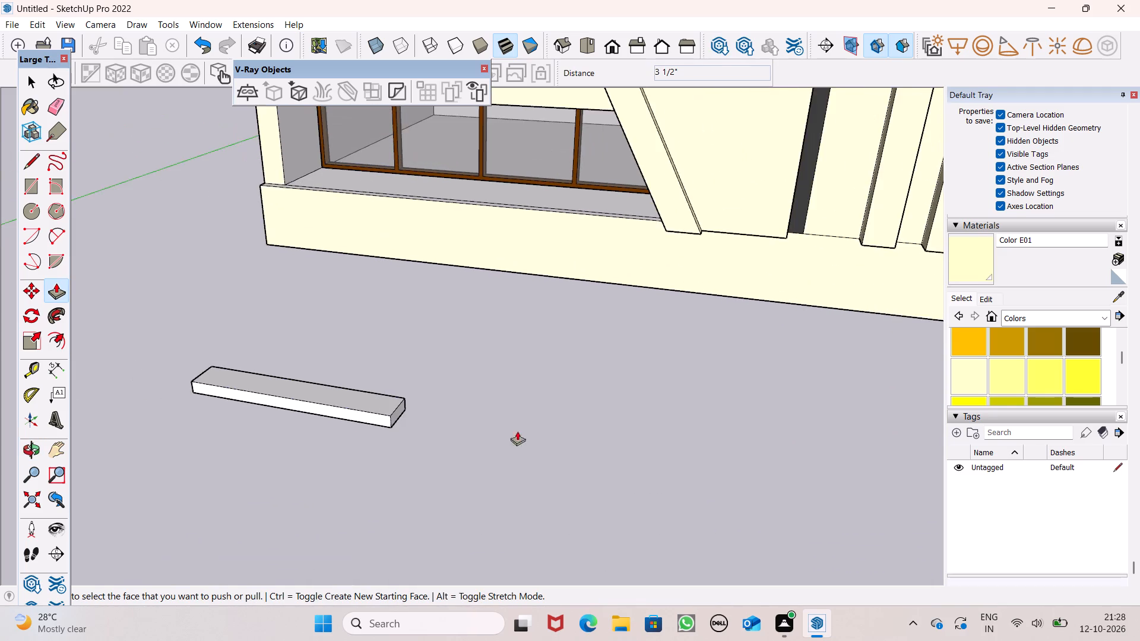
pyautogui.moveTo(518, 432); pyautogui.dragTo(416, 434, button='middle')
pyautogui.scroll(4, 321, 416)
pyautogui.moveTo(317, 385); pyautogui.dragTo(360, 448)
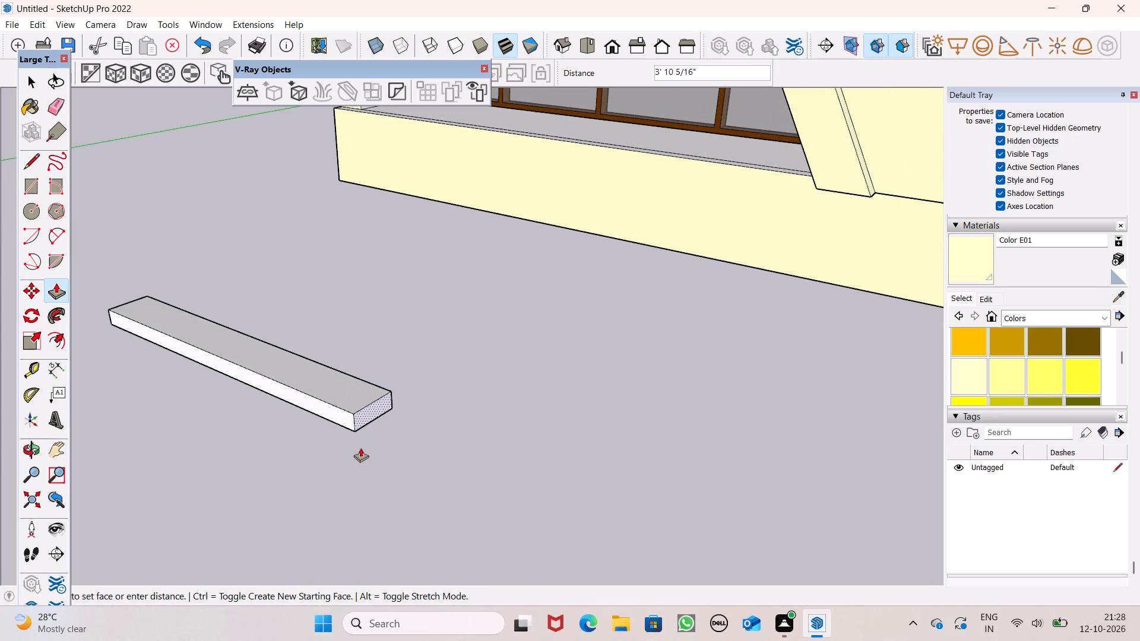
pyautogui.moveTo(360, 448); pyautogui.dragTo(363, 451)
pyautogui.press('space')
# Select the entire long block and make it a group.
pyautogui.tripleClick(360, 390)
pyautogui.tripleClick(358, 394)
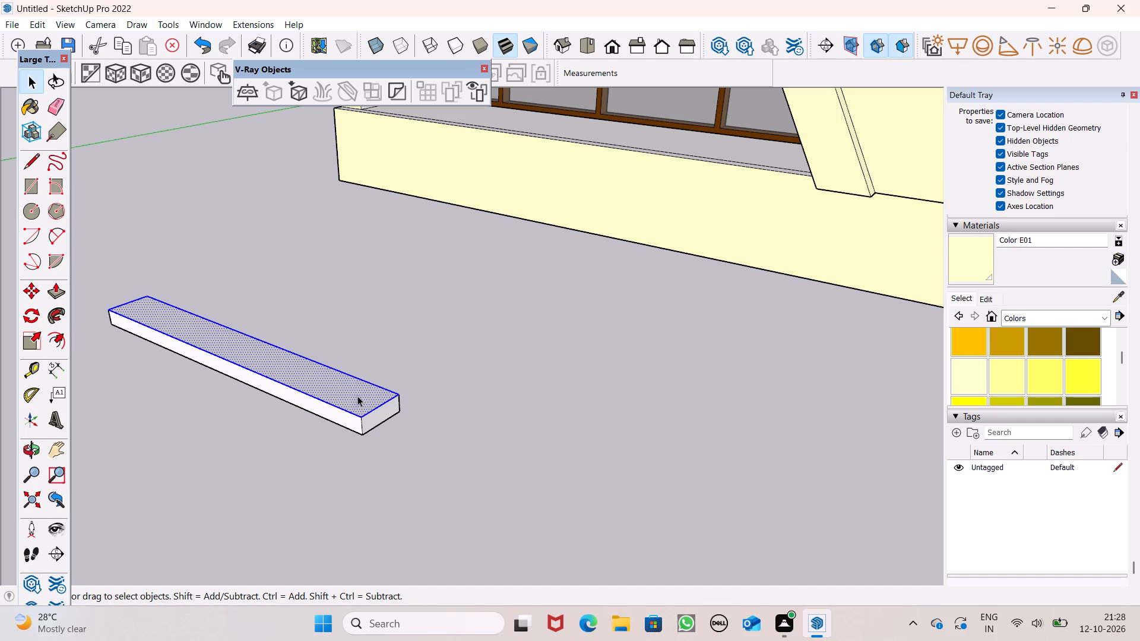
pyautogui.rightClick(355, 395)
pyautogui.click(439, 236)
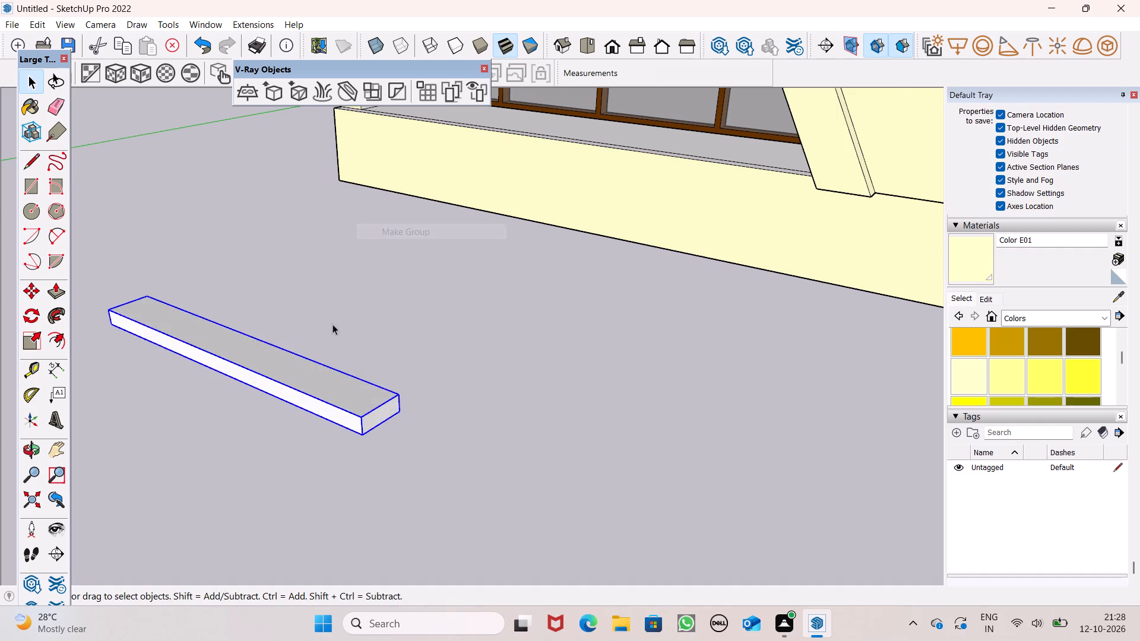
# Move the grouped block about 27' 5" across the ground to the foot of the raised base's front face.
pyautogui.scroll(-4, 333, 323)
pyautogui.press('m')
pyautogui.press('Return')
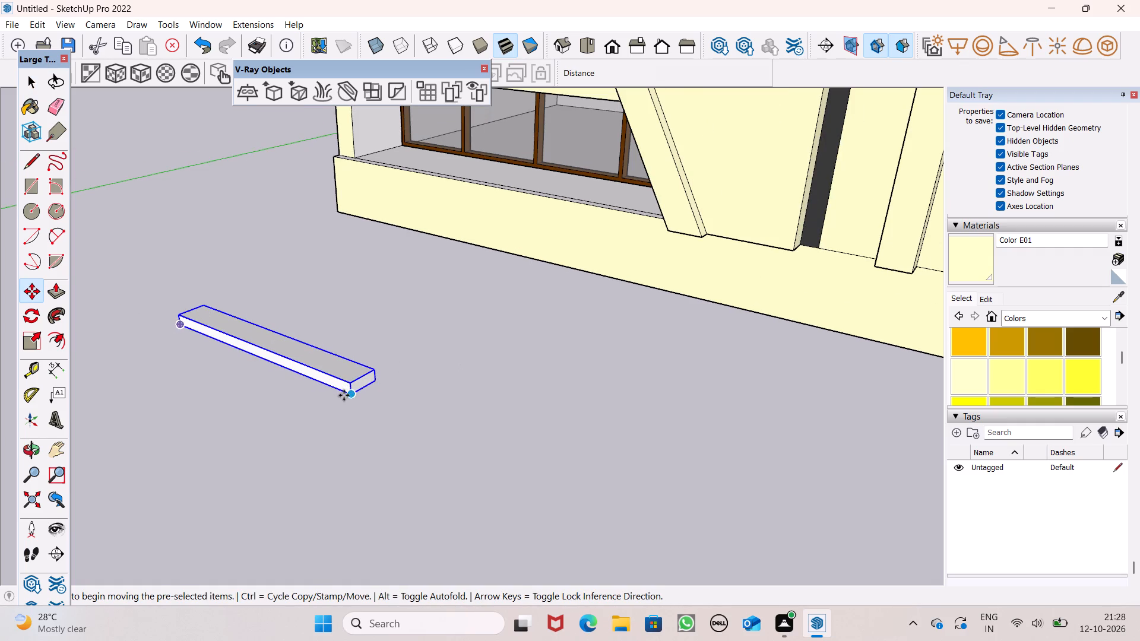
pyautogui.moveTo(377, 383); pyautogui.dragTo(582, 278)
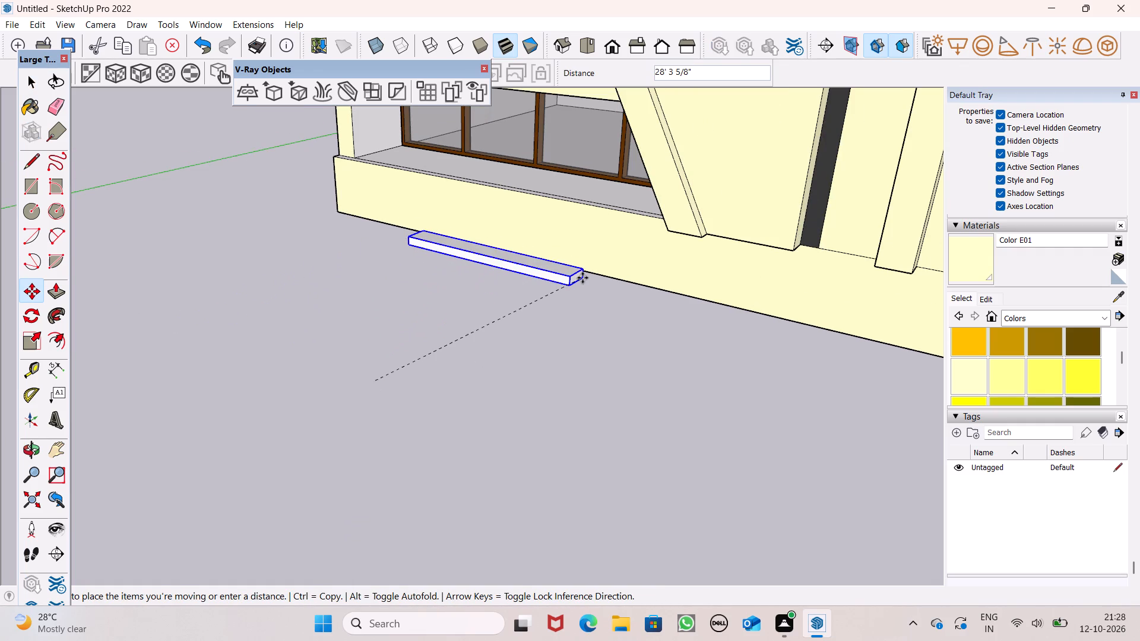
pyautogui.moveTo(582, 278); pyautogui.dragTo(578, 280)
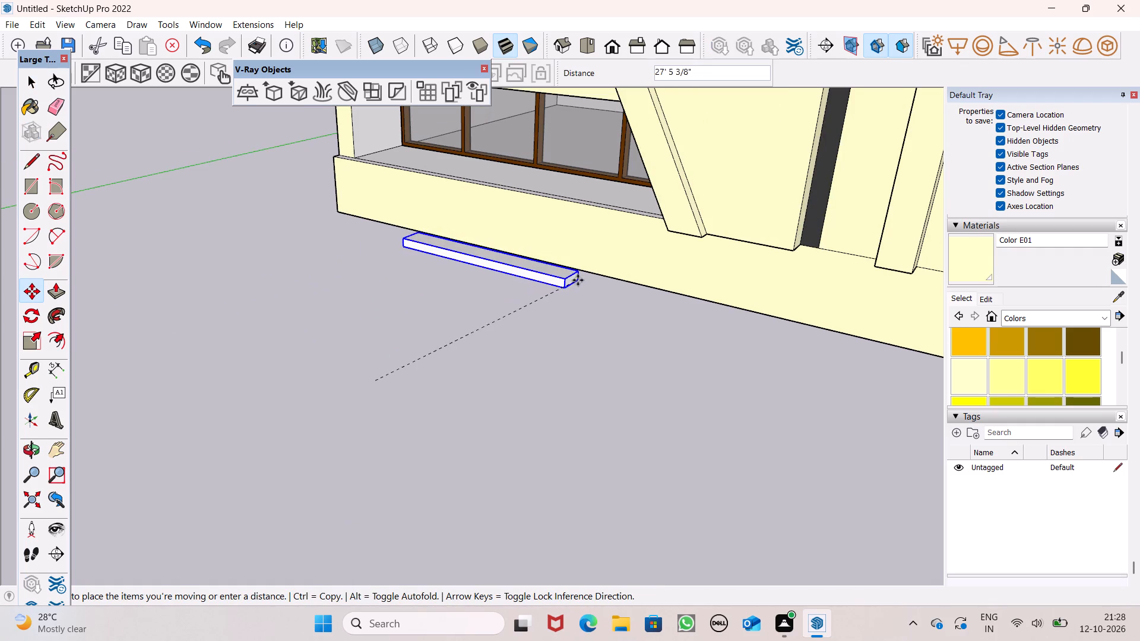
pyautogui.moveTo(578, 280); pyautogui.dragTo(578, 280)
# Move the grouped block straight out across the ground, away from the raised base's front face.
pyautogui.scroll(-5, 400, 297)
pyautogui.moveTo(346, 343); pyautogui.dragTo(528, 283, button='middle')
pyautogui.scroll(1, 20, 242)
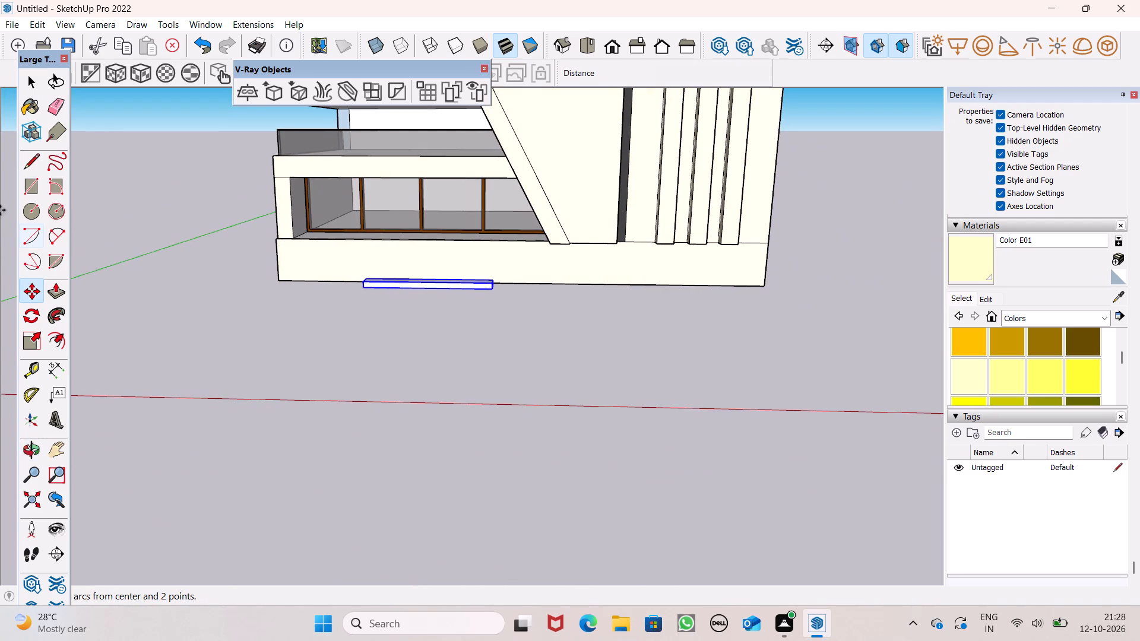
pyautogui.scroll(5, 569, 333)
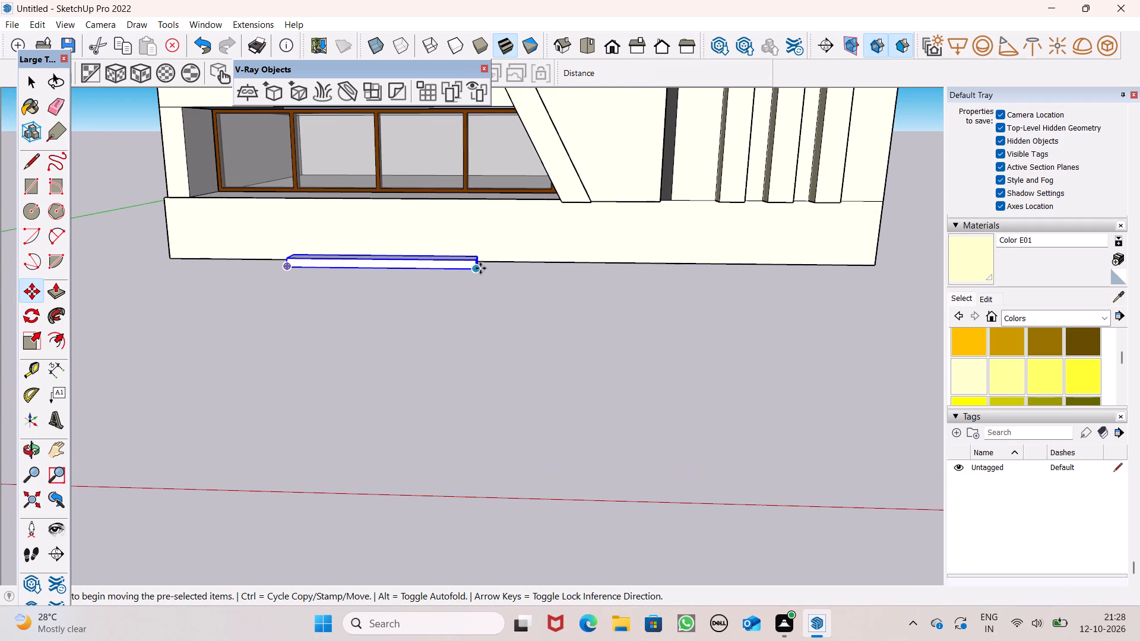
pyautogui.moveTo(480, 269); pyautogui.dragTo(466, 389)
pyautogui.scroll(-3, 457, 319)
pyautogui.moveTo(528, 398); pyautogui.dragTo(388, 448, button='middle')
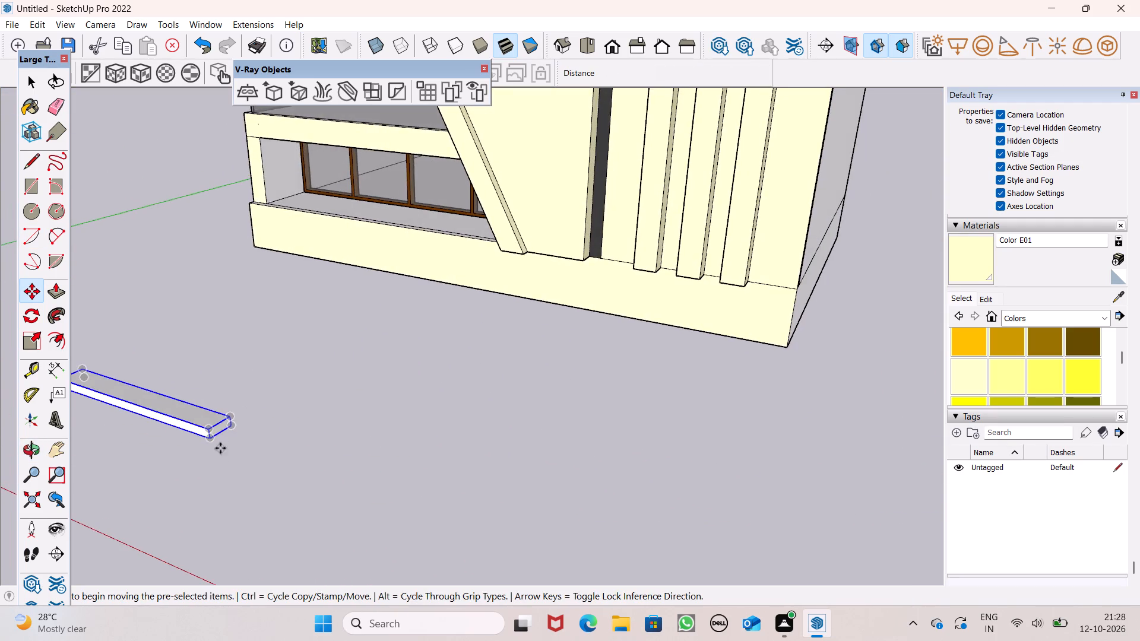
# Copy the grouped step slab four times, stacking each copy on the back top edge of the previous one to form a five-step stair.
pyautogui.scroll(3, 216, 453)
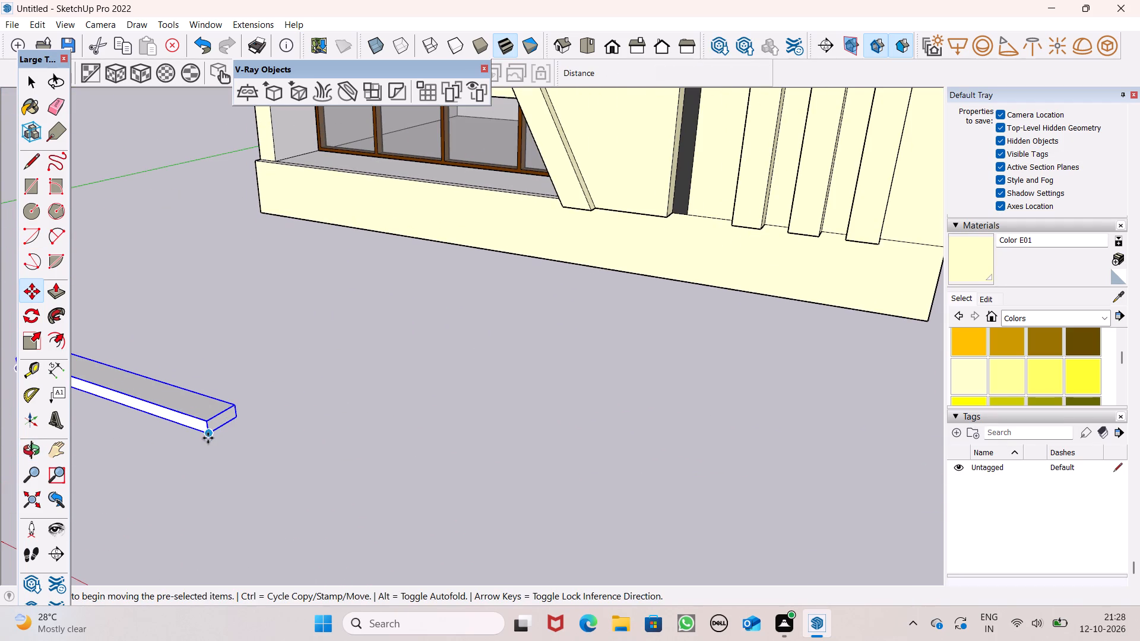
pyautogui.moveTo(208, 434); pyautogui.dragTo(233, 403)
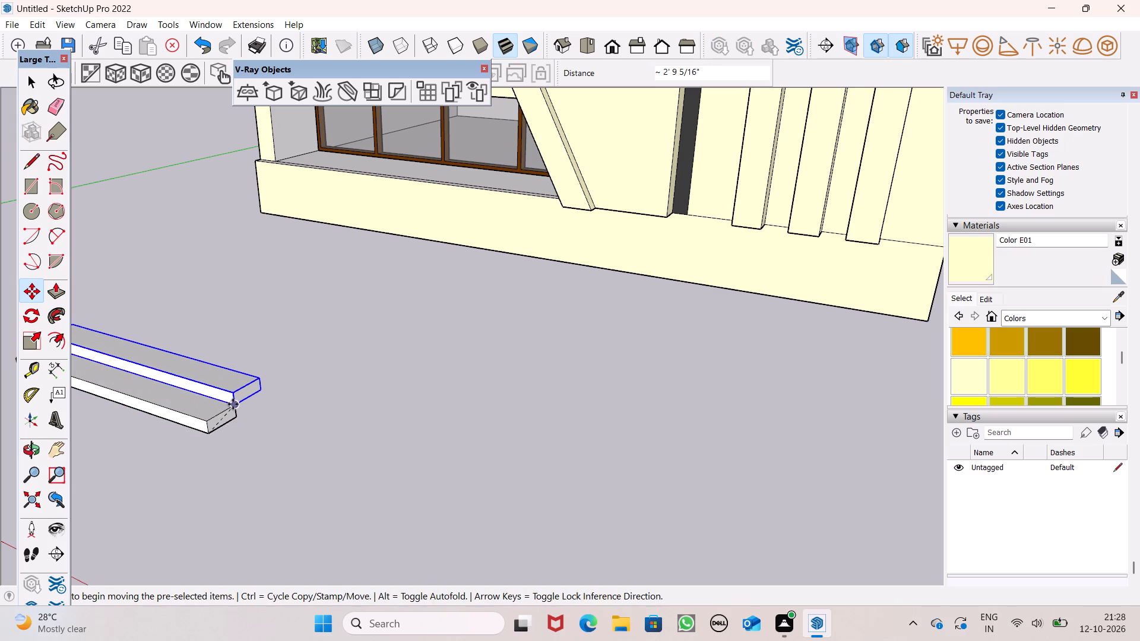
pyautogui.moveTo(235, 402); pyautogui.dragTo(241, 380)
pyautogui.press('space')
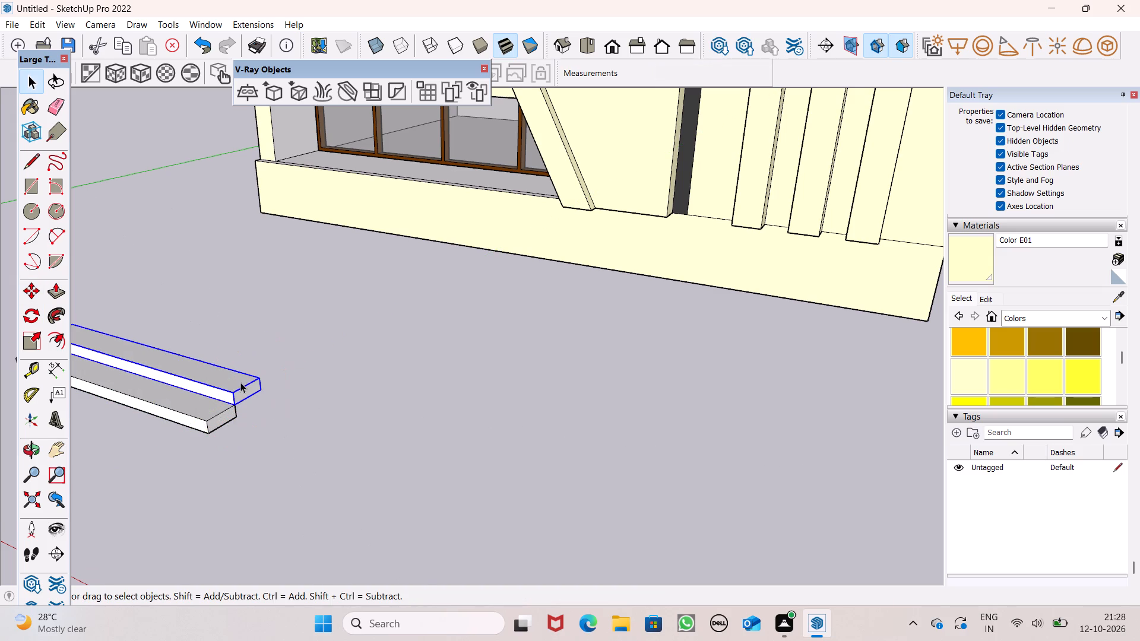
pyautogui.press('m')
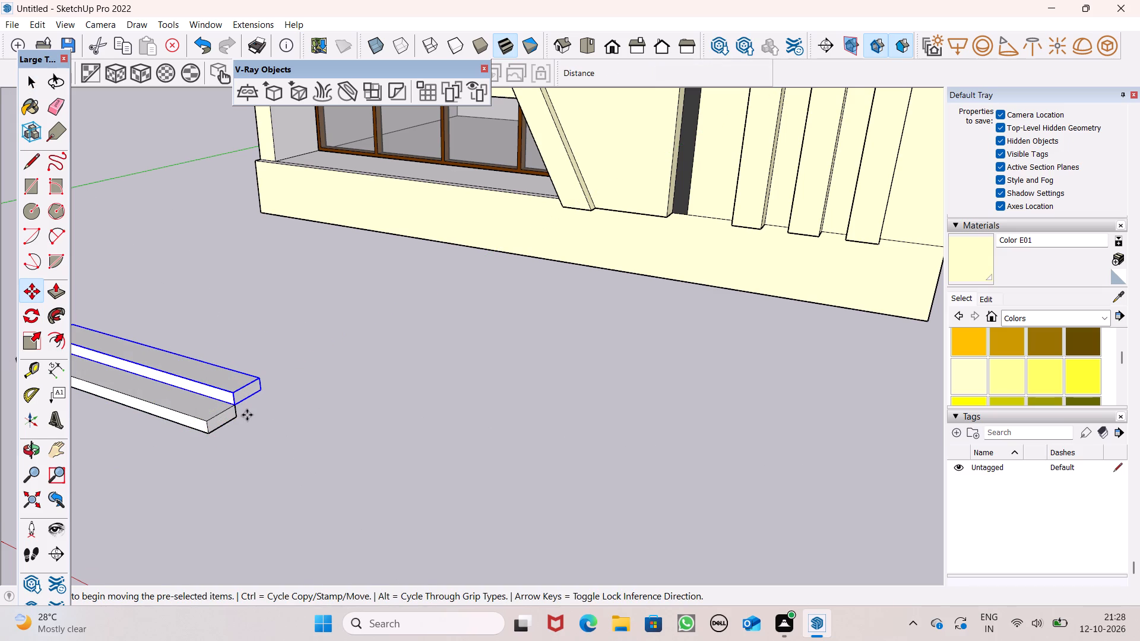
pyautogui.press('Return')
pyautogui.keyDown('ctrl'); pyautogui.moveTo(234, 404); pyautogui.dragTo(240, 379); pyautogui.keyUp('ctrl')
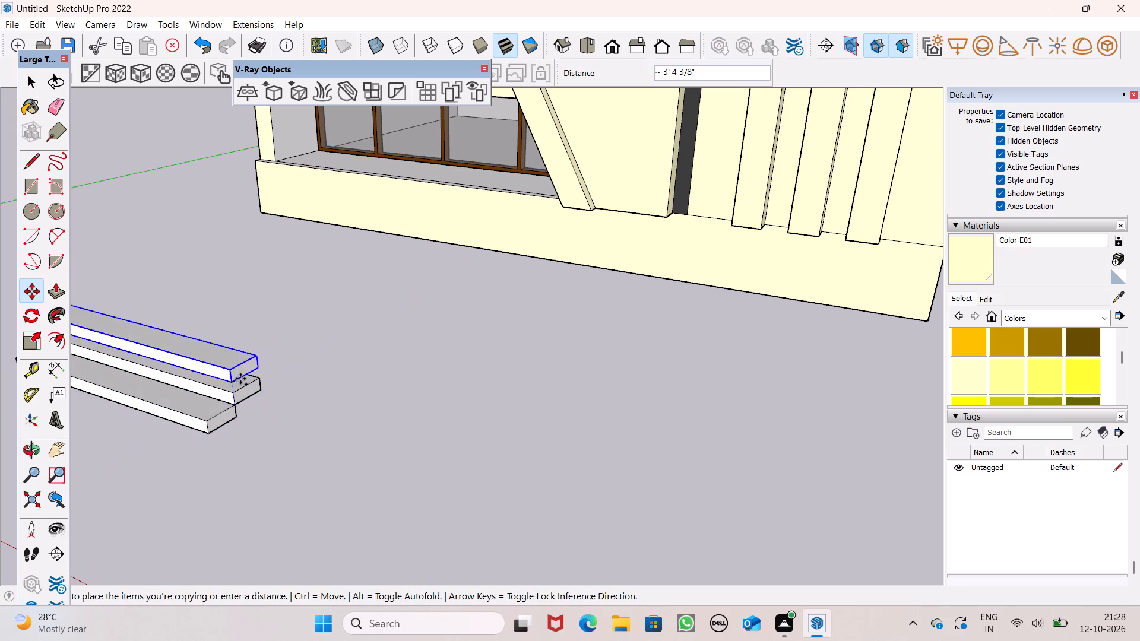
pyautogui.keyDown('ctrl'); pyautogui.moveTo(240, 379); pyautogui.dragTo(252, 375); pyautogui.keyUp('ctrl')
pyautogui.moveTo(259, 378); pyautogui.dragTo(269, 348)
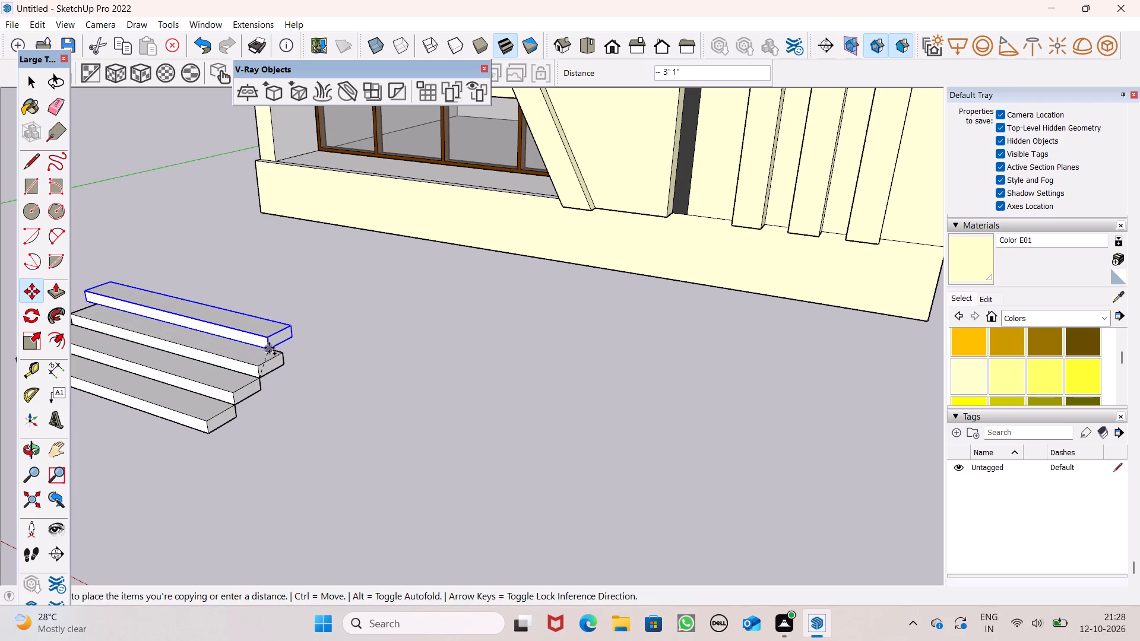
pyautogui.moveTo(269, 348); pyautogui.dragTo(275, 349)
pyautogui.moveTo(282, 353); pyautogui.dragTo(288, 331)
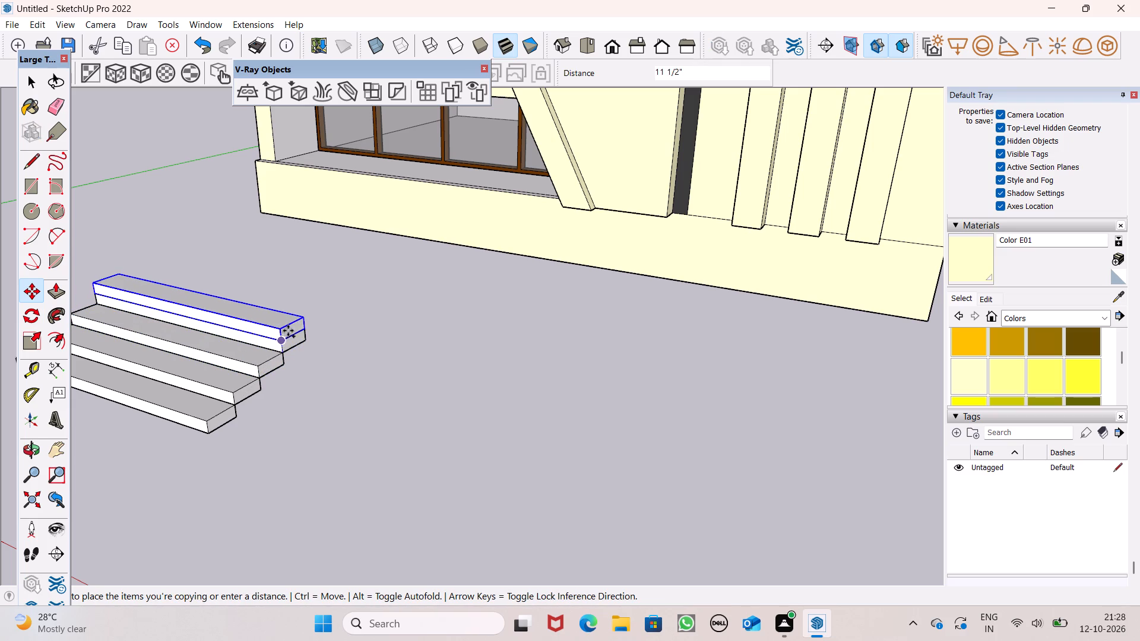
pyautogui.moveTo(288, 331); pyautogui.dragTo(295, 329)
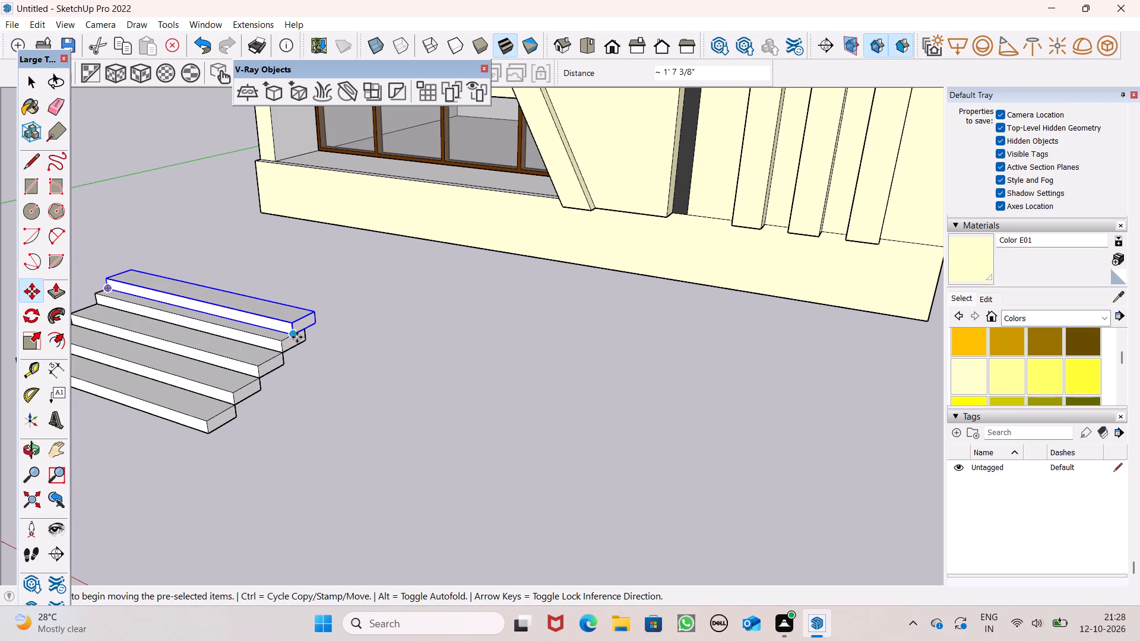
# Shift the fifth slab about 1' 3 5/8" so its lower front corner meets the back top corner of the step below.
pyautogui.scroll(5, 341, 347)
pyautogui.moveTo(342, 363); pyautogui.dragTo(312, 390, button='middle')
pyautogui.scroll(1, 329, 391)
pyautogui.scroll(3, 227, 353)
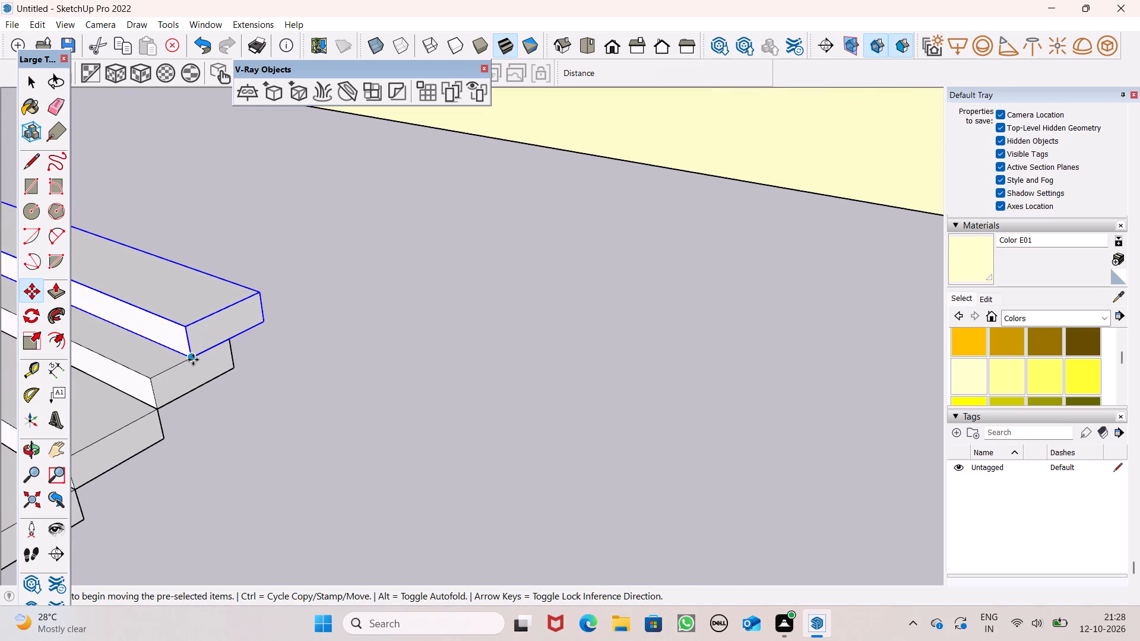
pyautogui.moveTo(192, 357); pyautogui.dragTo(227, 343)
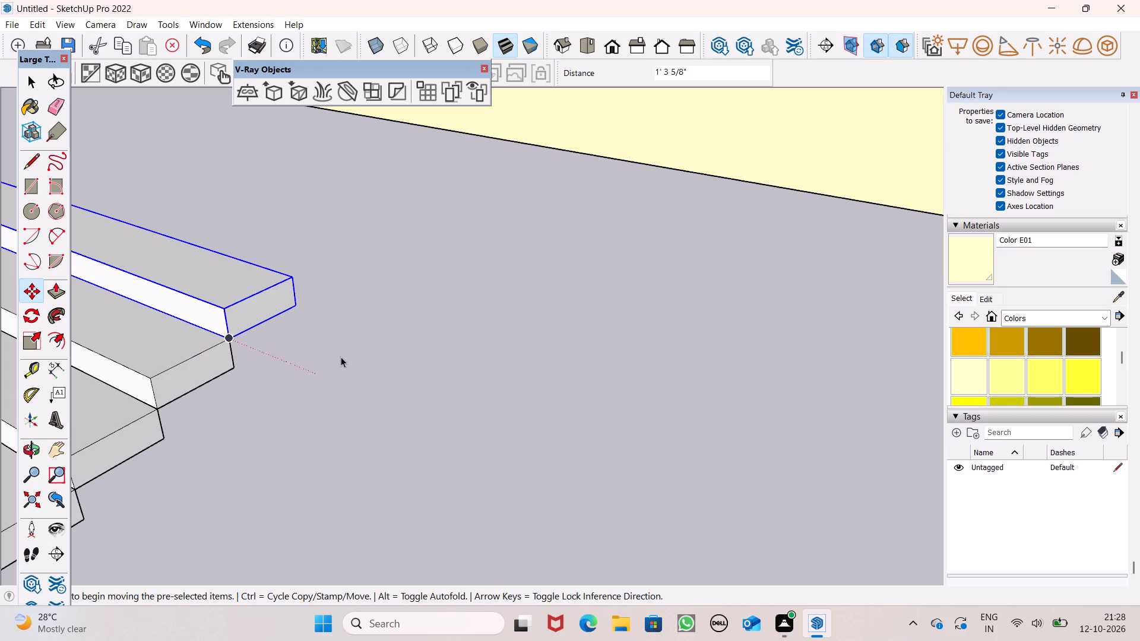
pyautogui.press('space')
pyautogui.click(359, 345)
# Copy the top step and place the spare slab on its own, away from the back of the stair.
pyautogui.scroll(-5, 271, 296)
pyautogui.click(268, 297)
pyautogui.scroll(-6, 261, 295)
pyautogui.scroll(-5, 299, 244)
pyautogui.press('m')
pyautogui.press('Return')
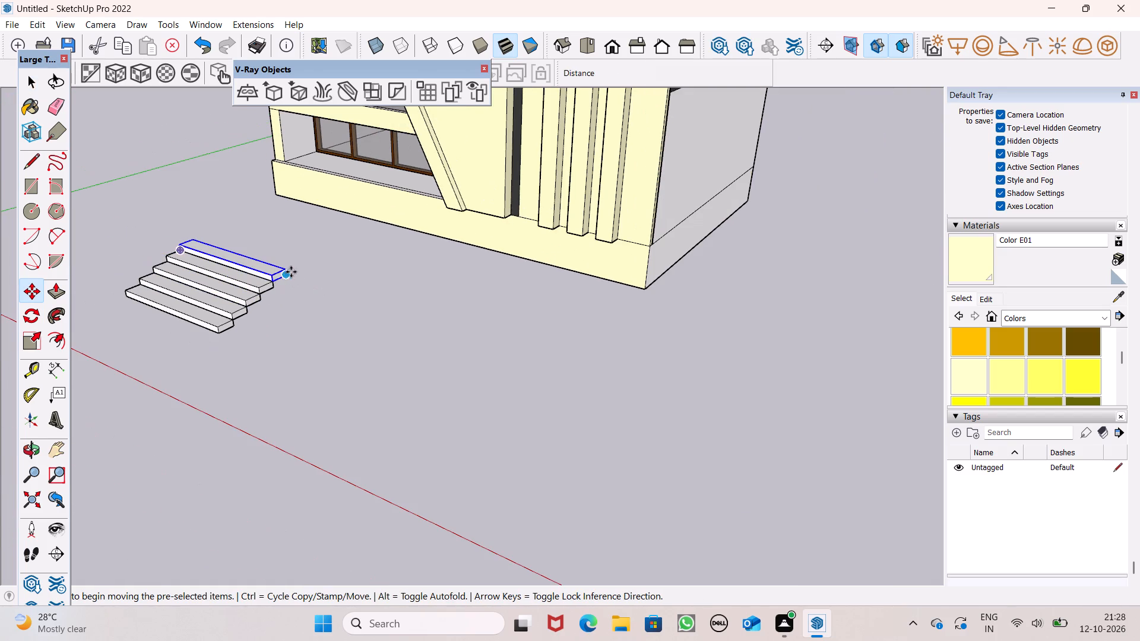
pyautogui.moveTo(286, 269); pyautogui.dragTo(216, 196)
pyautogui.press('space')
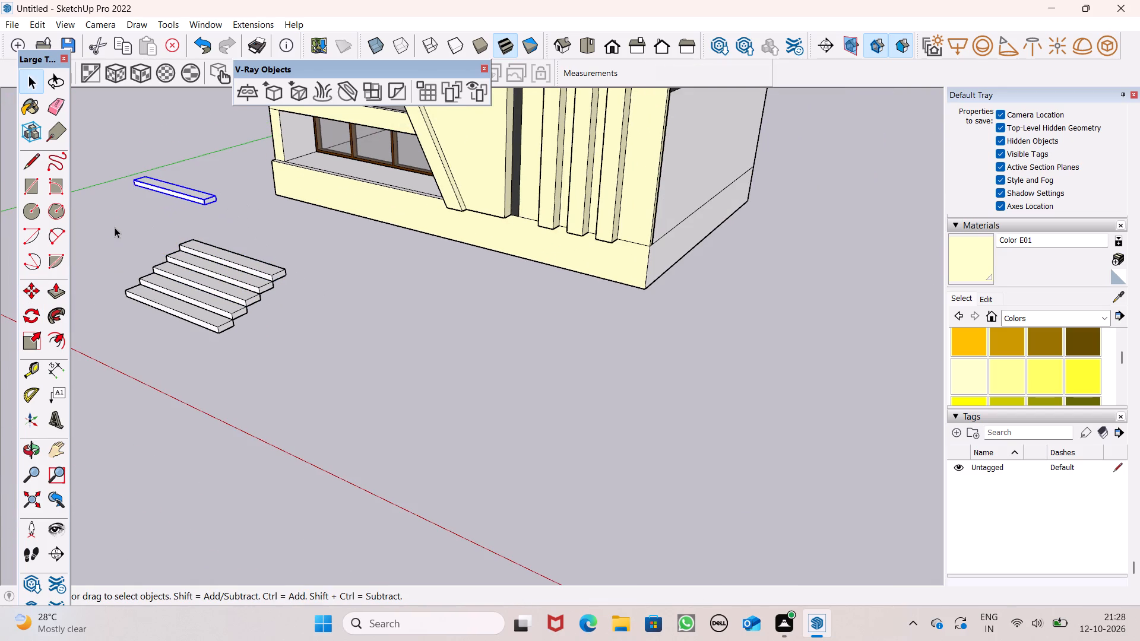
pyautogui.click(115, 226)
# Select all five stacked steps and make them one group, leaving out the spare slab.
pyautogui.moveTo(277, 354); pyautogui.dragTo(316, 373, button='middle')
pyautogui.scroll(5, 246, 268)
pyautogui.keyDown('ctrl'); pyautogui.click(245, 287); pyautogui.keyUp('ctrl')
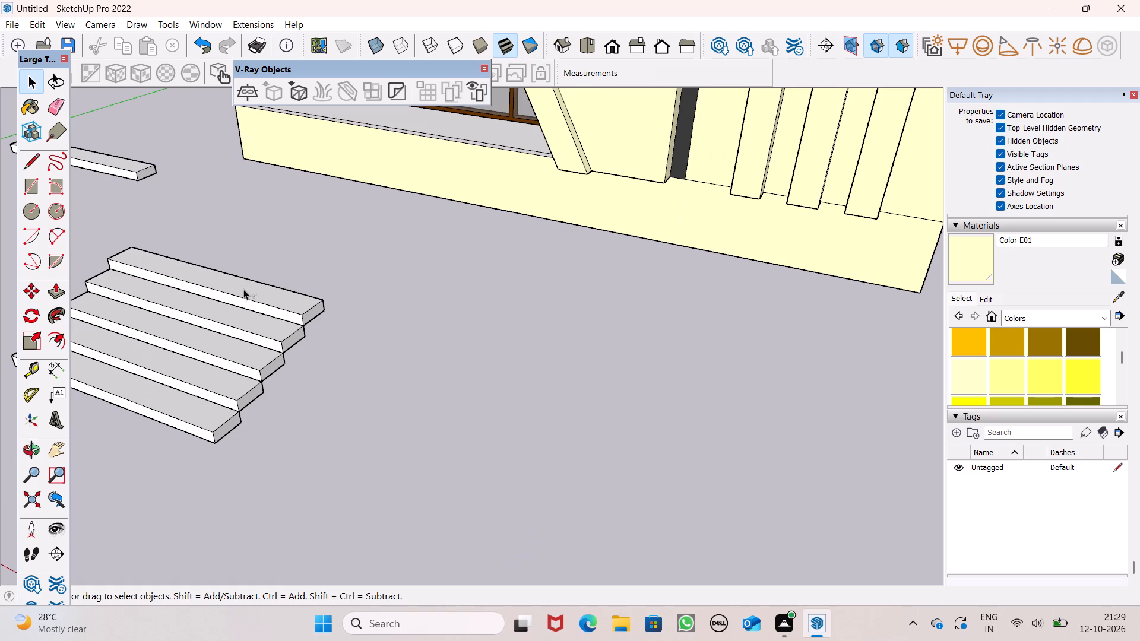
pyautogui.keyDown('ctrl'); pyautogui.click(242, 313); pyautogui.keyUp('ctrl')
pyautogui.keyDown('ctrl'); pyautogui.click(224, 367); pyautogui.keyUp('ctrl')
pyautogui.keyDown('ctrl'); pyautogui.click(218, 386); pyautogui.keyUp('ctrl')
pyautogui.keyDown('ctrl'); pyautogui.click(207, 410); pyautogui.keyUp('ctrl')
pyautogui.keyDown('ctrl'); pyautogui.rightClick(212, 391); pyautogui.keyUp('ctrl')
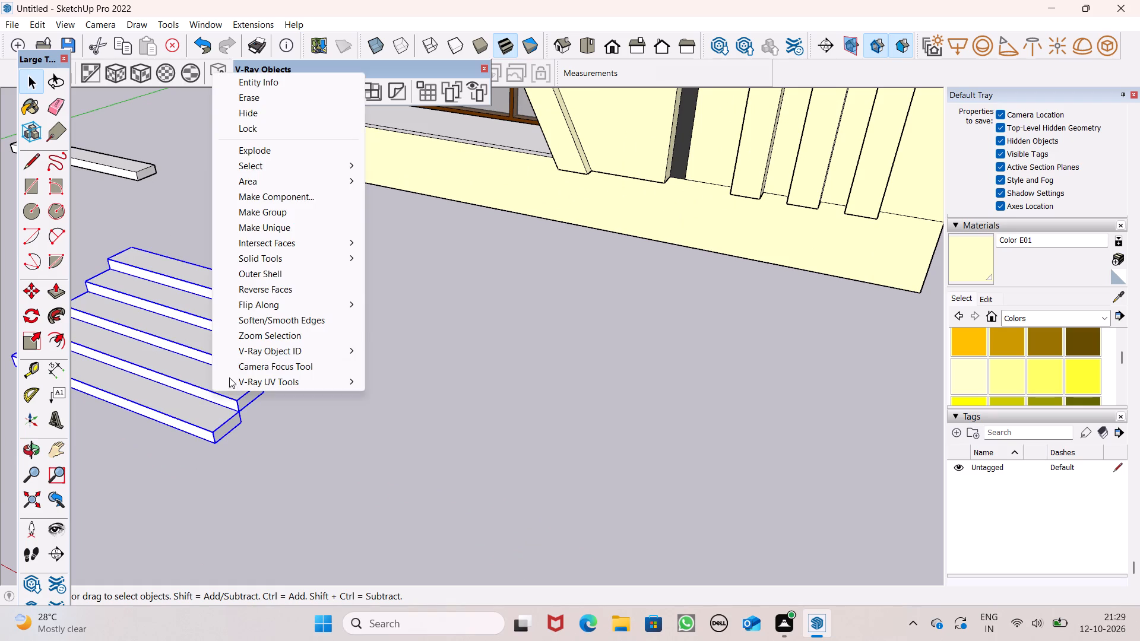
pyautogui.keyDown('ctrl'); pyautogui.click(290, 211); pyautogui.keyUp('ctrl')
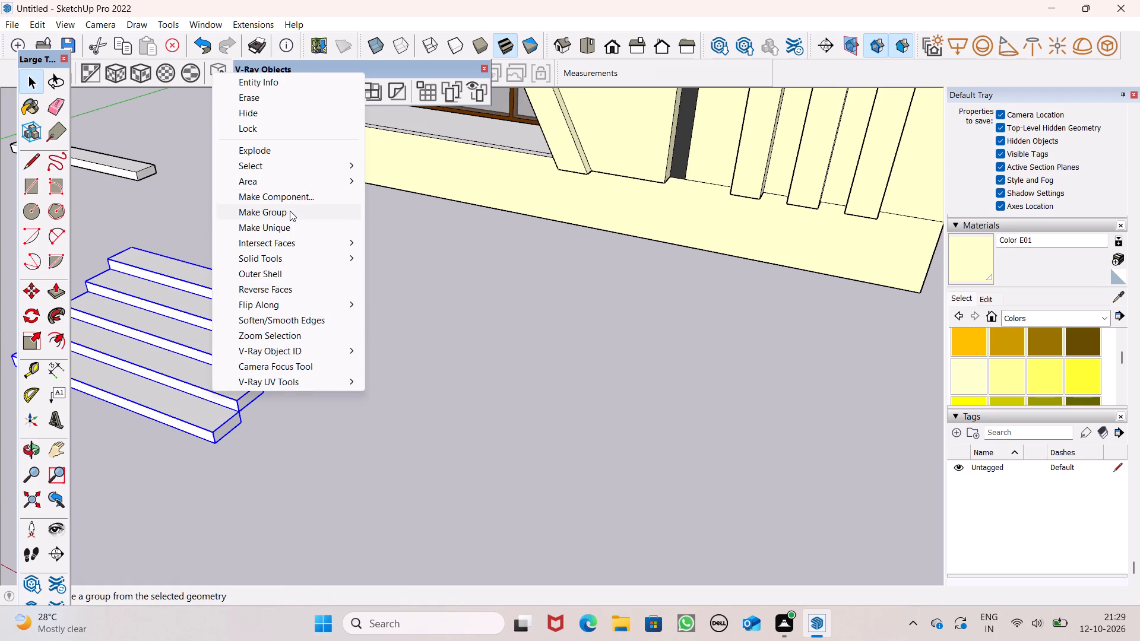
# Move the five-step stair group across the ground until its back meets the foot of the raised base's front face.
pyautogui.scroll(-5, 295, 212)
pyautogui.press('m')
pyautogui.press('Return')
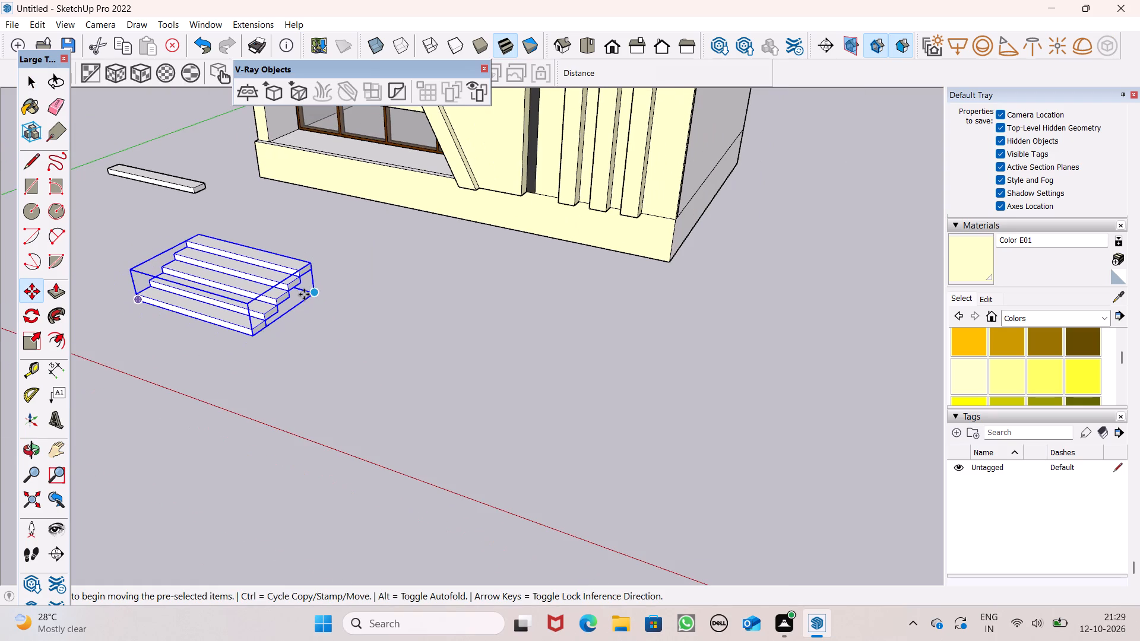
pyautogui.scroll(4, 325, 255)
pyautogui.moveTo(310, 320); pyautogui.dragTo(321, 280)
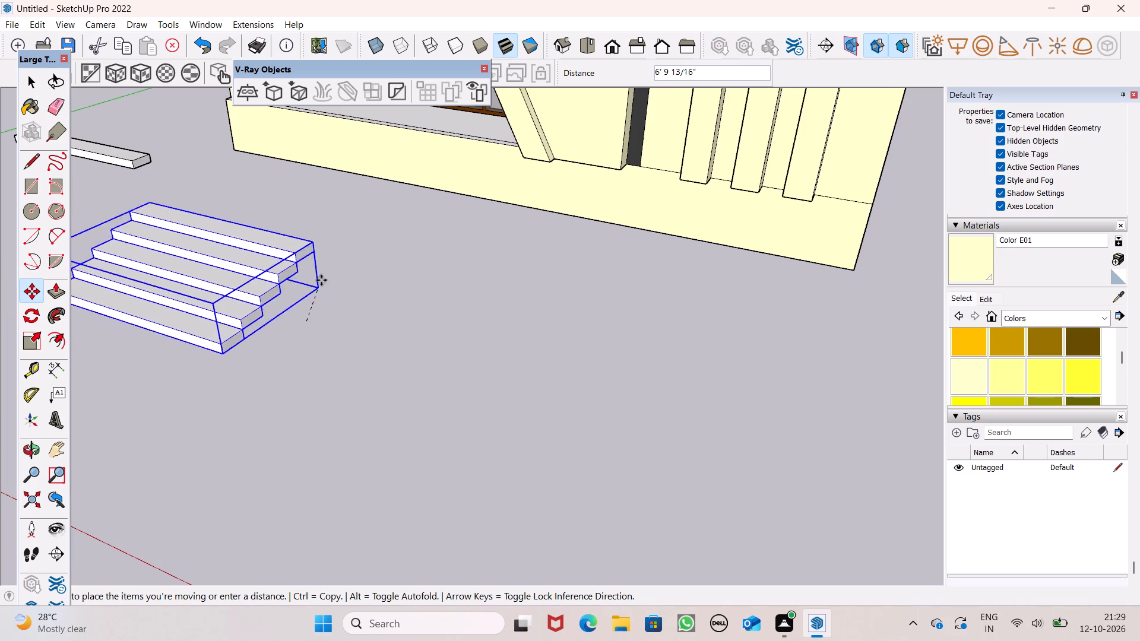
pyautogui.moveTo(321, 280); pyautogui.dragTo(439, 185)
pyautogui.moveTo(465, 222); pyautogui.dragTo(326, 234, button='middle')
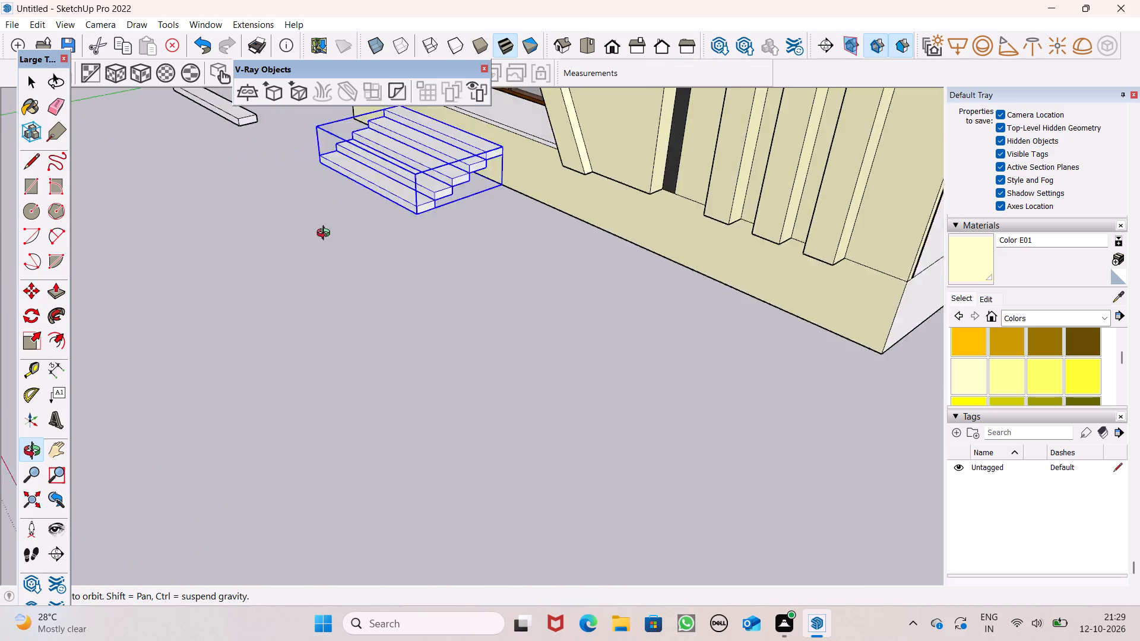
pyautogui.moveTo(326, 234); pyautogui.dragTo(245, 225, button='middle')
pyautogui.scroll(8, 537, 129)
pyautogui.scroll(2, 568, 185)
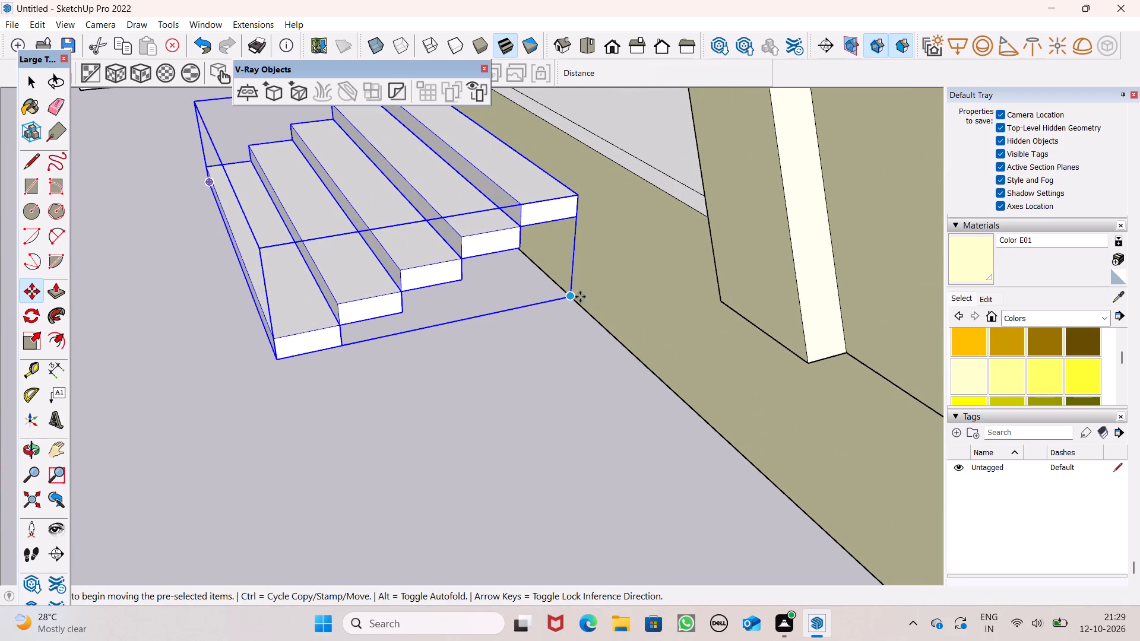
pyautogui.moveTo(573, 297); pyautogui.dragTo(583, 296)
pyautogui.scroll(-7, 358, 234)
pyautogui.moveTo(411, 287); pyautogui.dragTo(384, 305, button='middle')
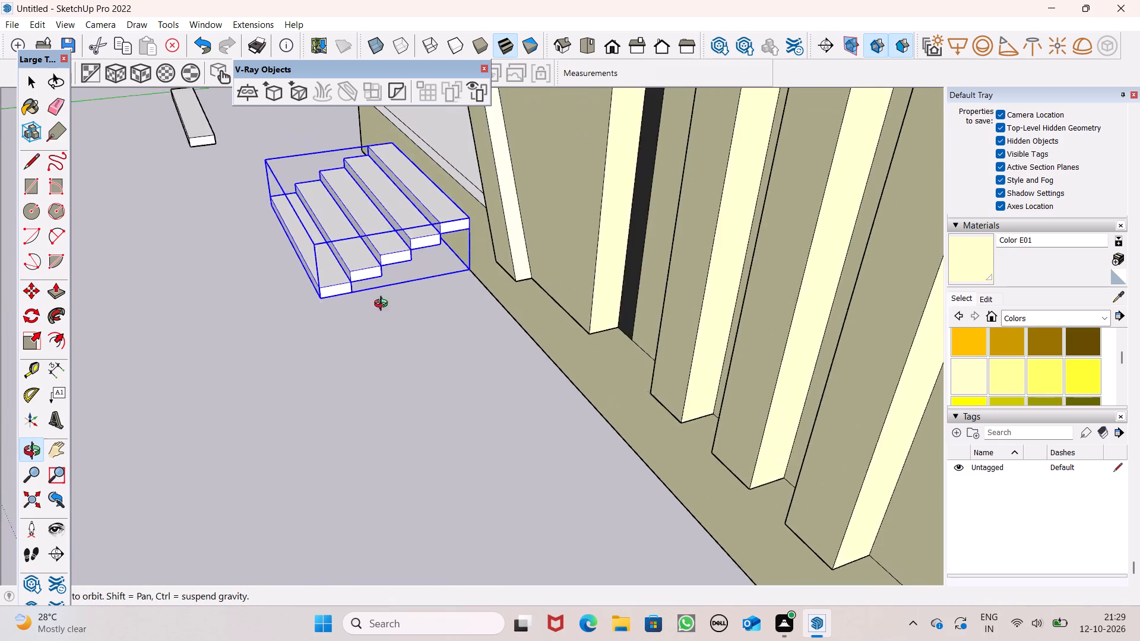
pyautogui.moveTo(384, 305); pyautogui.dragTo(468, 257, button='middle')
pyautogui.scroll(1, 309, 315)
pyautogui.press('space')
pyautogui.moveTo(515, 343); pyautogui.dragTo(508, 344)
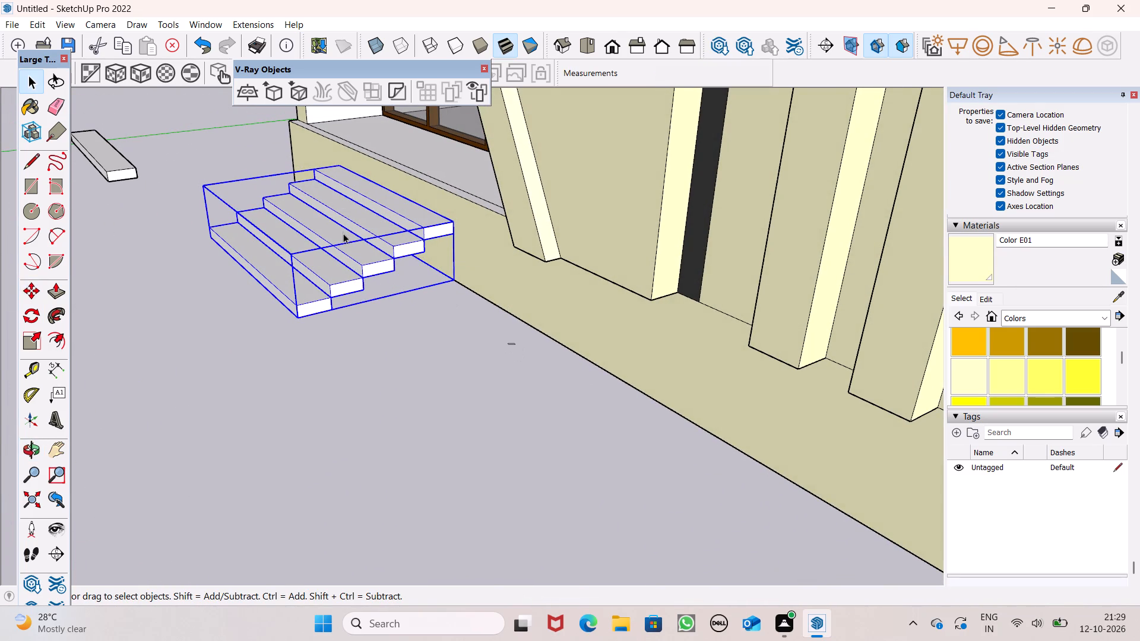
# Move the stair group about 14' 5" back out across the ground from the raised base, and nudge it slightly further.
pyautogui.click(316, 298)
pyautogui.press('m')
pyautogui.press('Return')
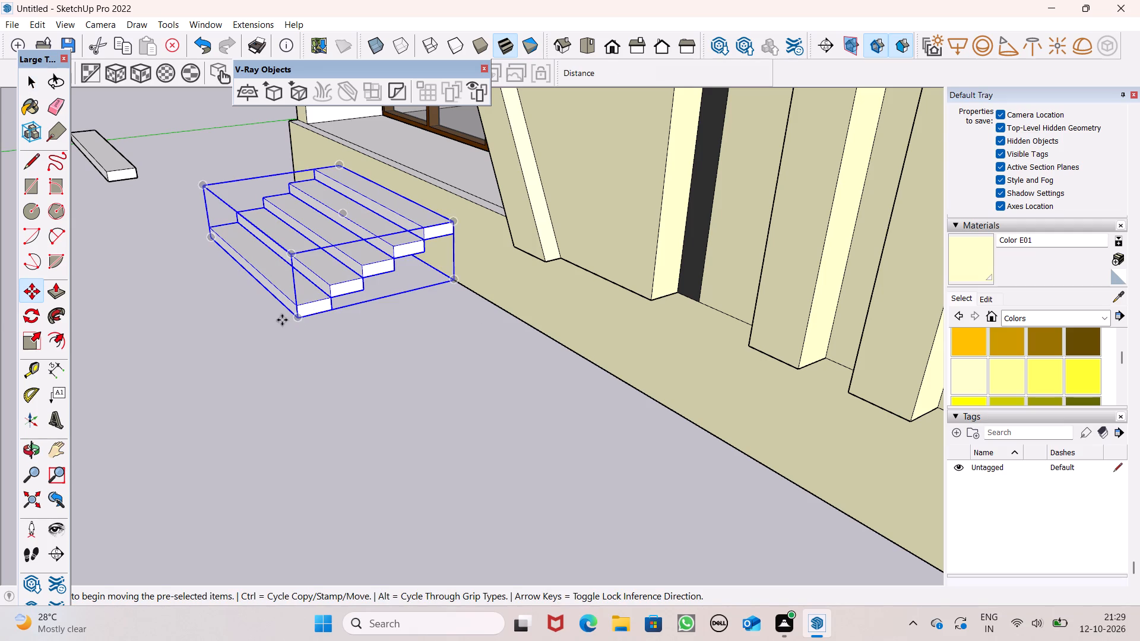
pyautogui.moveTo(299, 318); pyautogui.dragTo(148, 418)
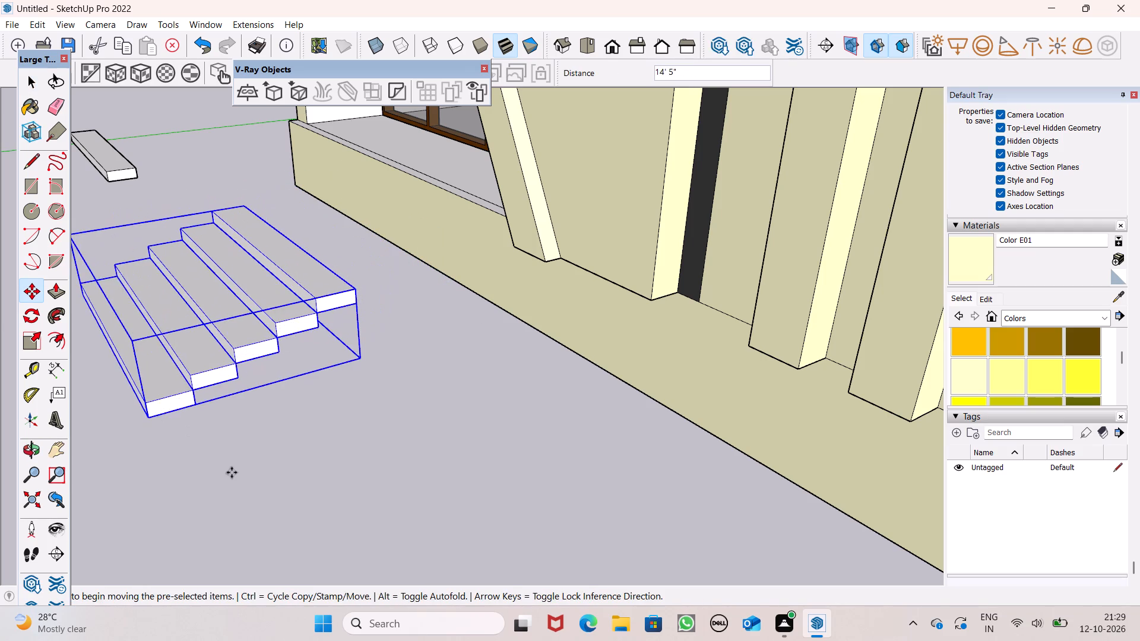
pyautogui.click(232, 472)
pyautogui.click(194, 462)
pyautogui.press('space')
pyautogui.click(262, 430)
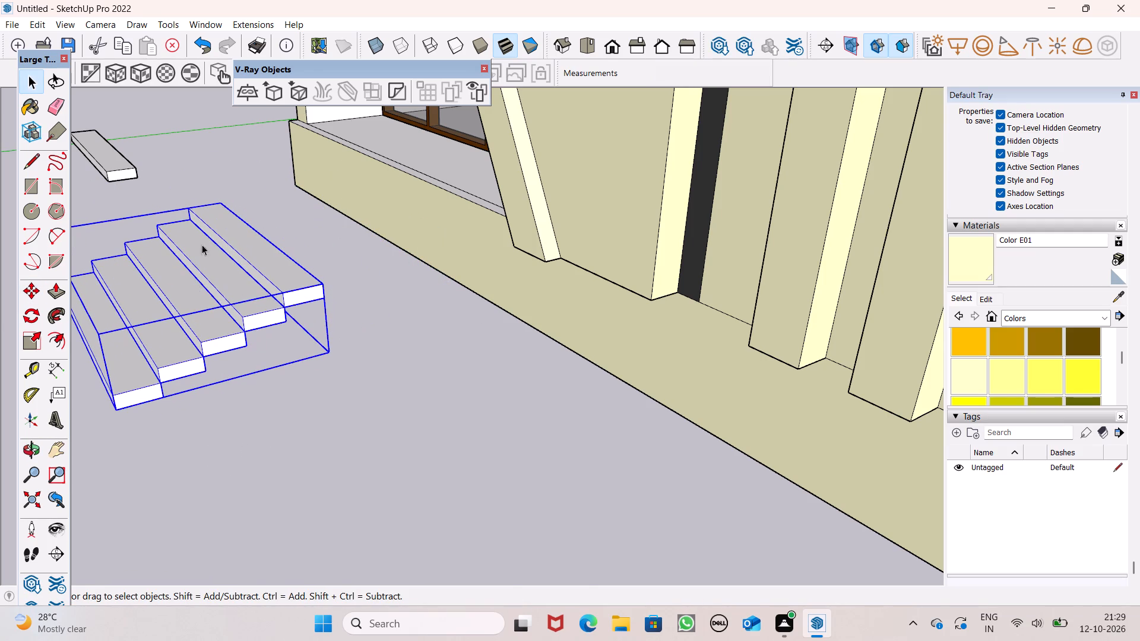
# Move the spare slab about 37' onto the back top edge of the stair's top step as a sixth step.
pyautogui.click(110, 160)
pyautogui.scroll(1, 330, 233)
pyautogui.press('m')
pyautogui.press('Return')
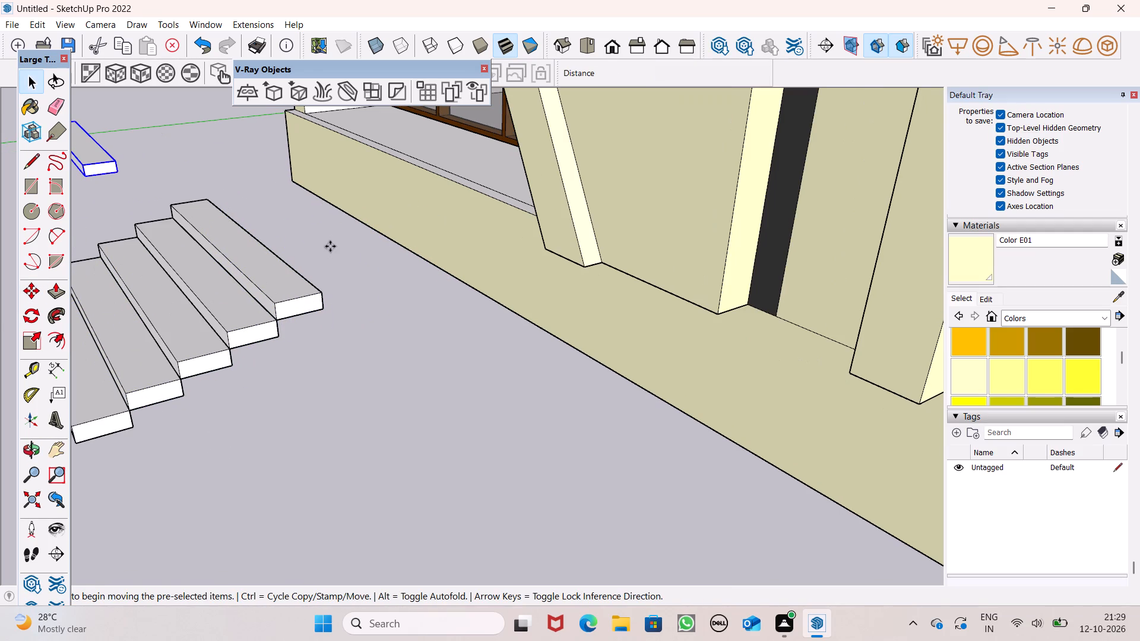
pyautogui.moveTo(87, 177); pyautogui.dragTo(118, 195)
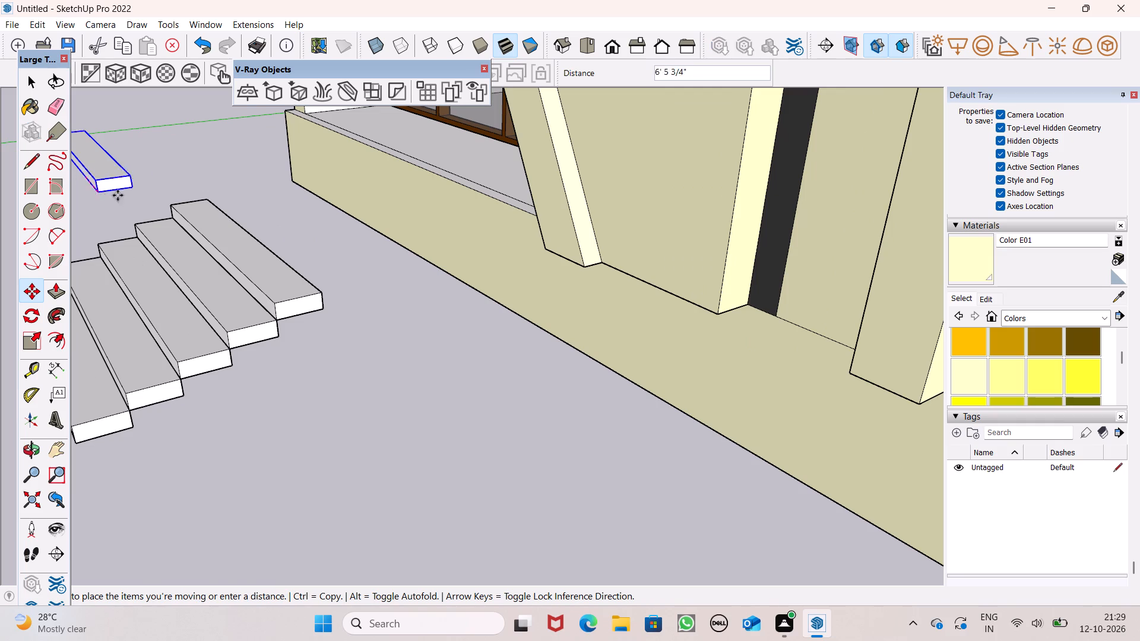
pyautogui.moveTo(118, 195); pyautogui.dragTo(319, 296)
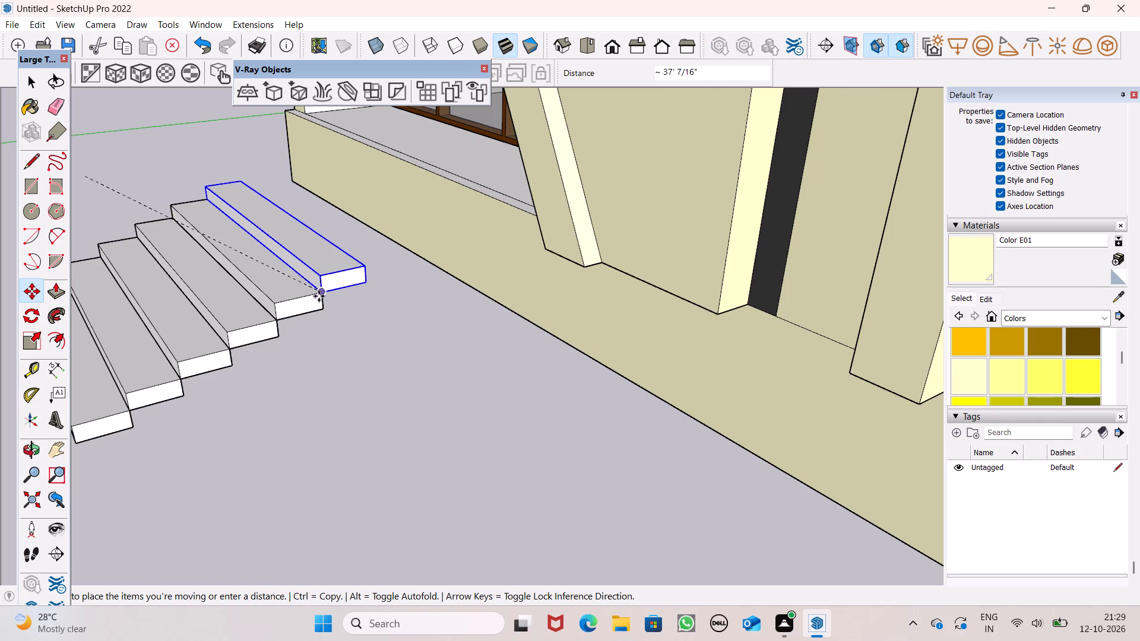
pyautogui.moveTo(319, 296); pyautogui.dragTo(316, 296)
pyautogui.press('space')
pyautogui.click(349, 354)
# Select the five-step stair group together with the added sixth step and make them one group.
pyautogui.click(303, 311)
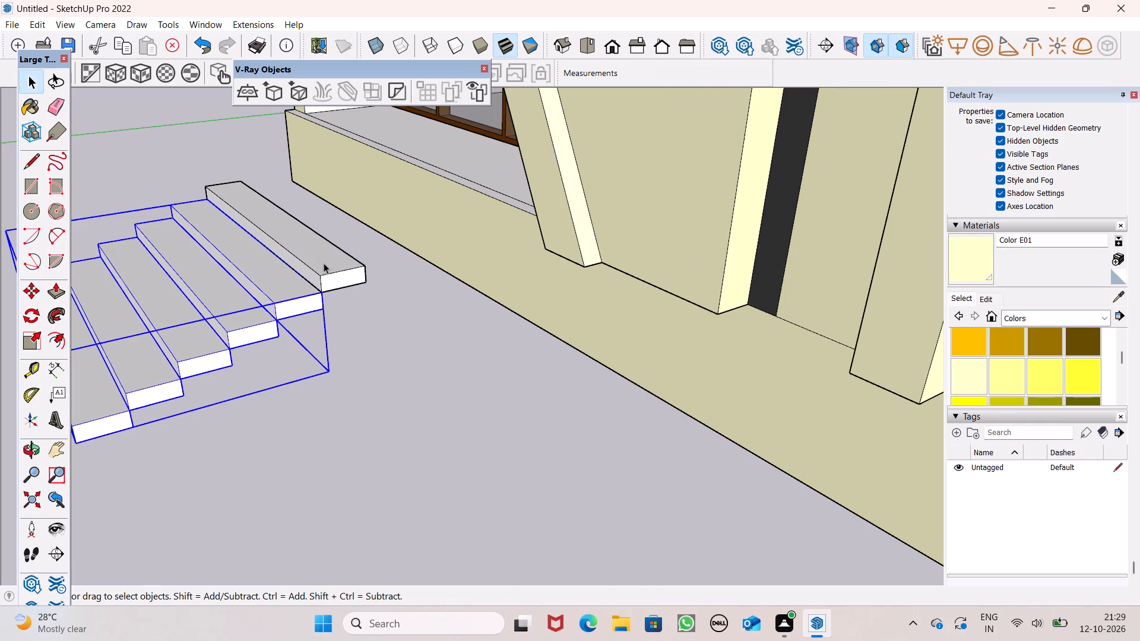
pyautogui.click(323, 263)
pyautogui.click(296, 297)
pyautogui.keyDown('ctrl'); pyautogui.click(325, 273); pyautogui.keyUp('ctrl')
pyautogui.keyDown('ctrl'); pyautogui.rightClick(322, 275); pyautogui.keyUp('ctrl')
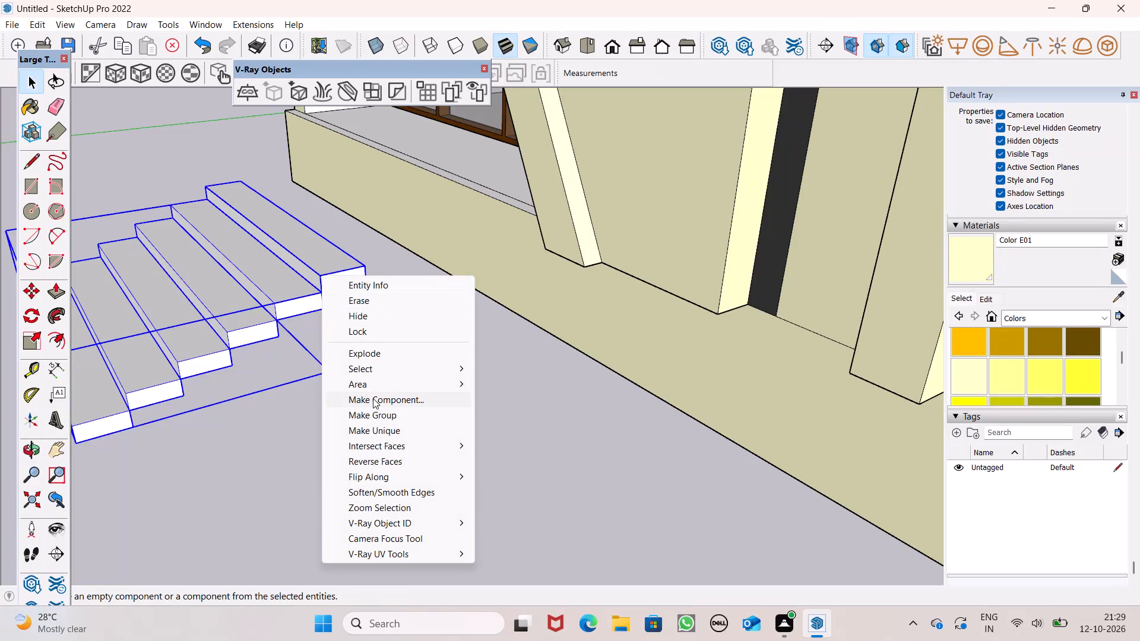
pyautogui.keyDown('ctrl'); pyautogui.click(374, 413); pyautogui.keyUp('ctrl')
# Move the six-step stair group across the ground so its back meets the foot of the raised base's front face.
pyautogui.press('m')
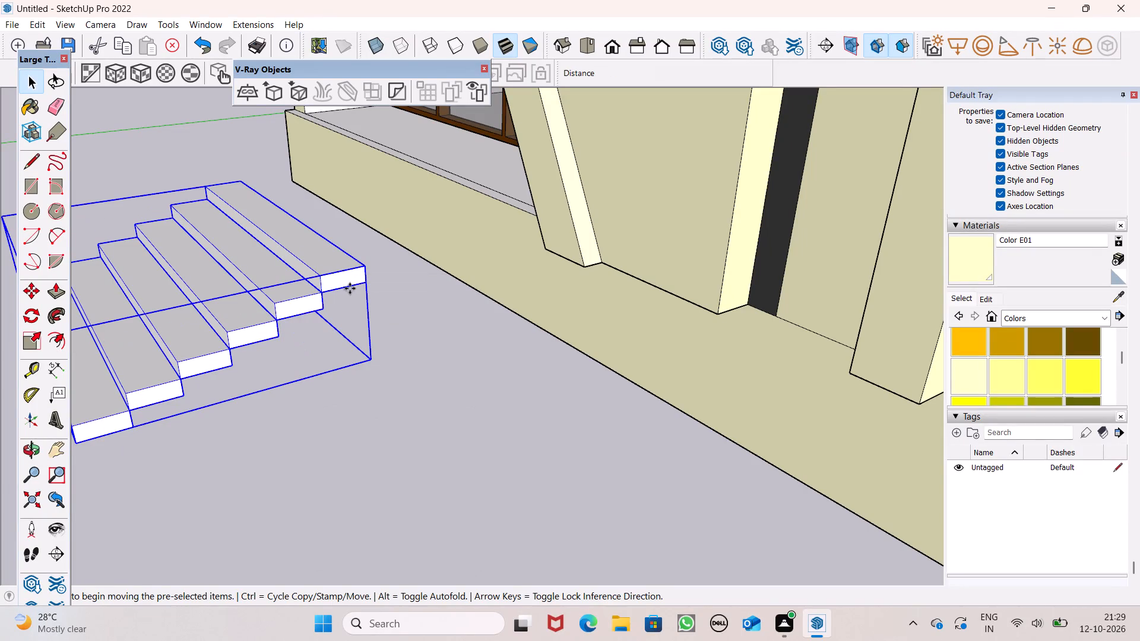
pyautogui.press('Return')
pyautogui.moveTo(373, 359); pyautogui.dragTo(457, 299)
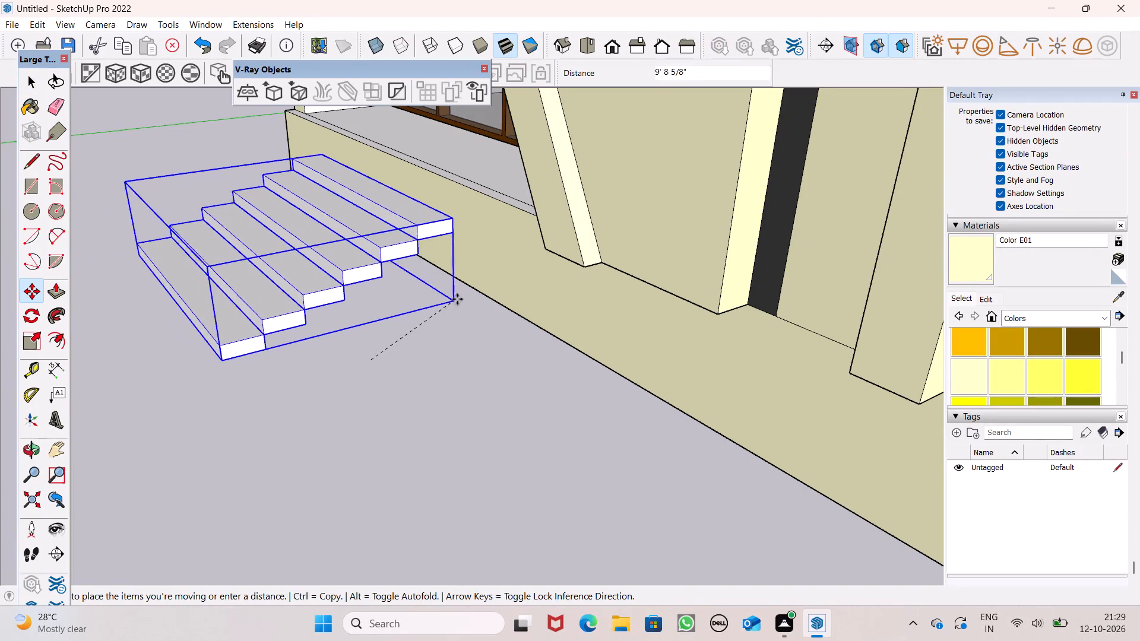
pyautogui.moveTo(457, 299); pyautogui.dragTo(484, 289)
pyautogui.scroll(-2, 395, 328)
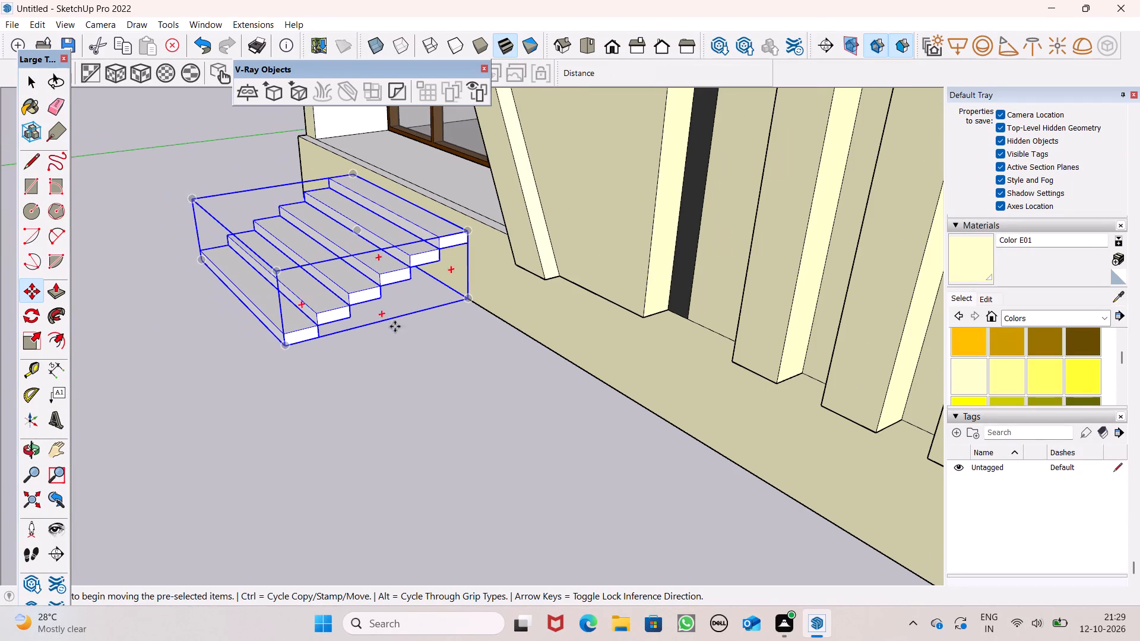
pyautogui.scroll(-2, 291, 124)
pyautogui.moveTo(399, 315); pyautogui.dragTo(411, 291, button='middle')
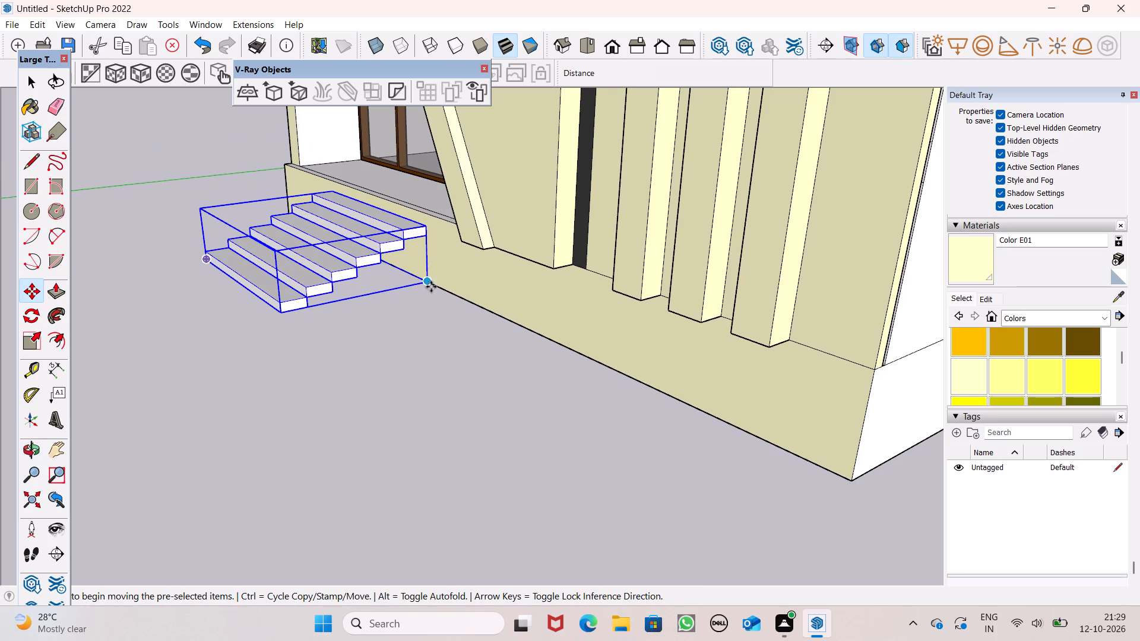
# Move the six-step stair group back out across the ground, away from the raised base's front face.
pyautogui.moveTo(425, 283); pyautogui.dragTo(311, 345)
pyautogui.press('space')
pyautogui.click(381, 356)
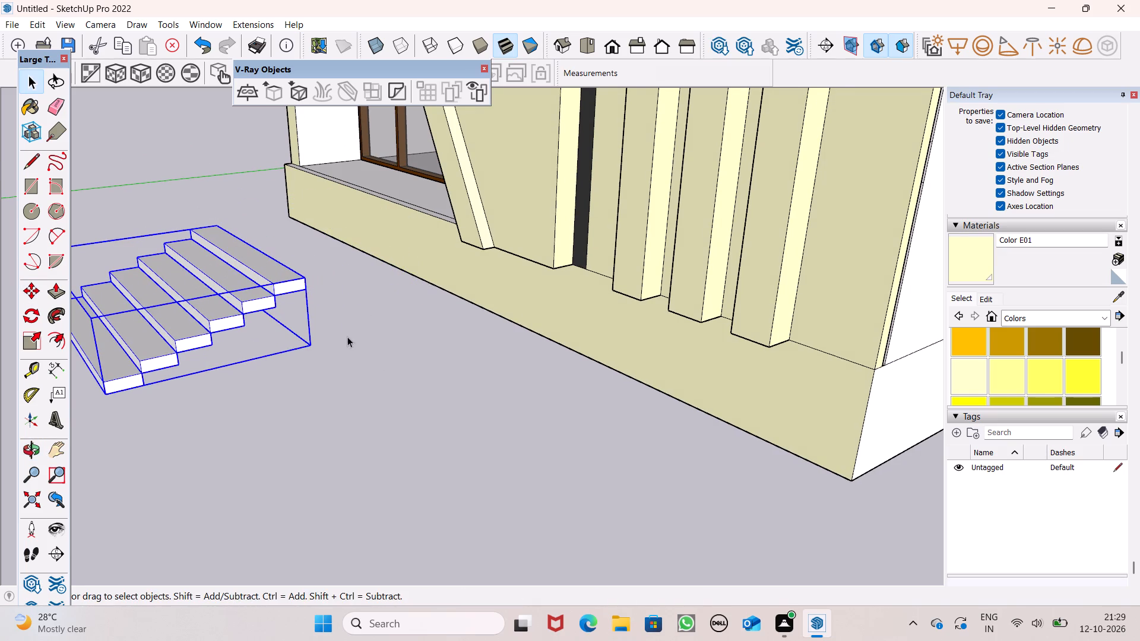
# Explode the six-step stair group back into the five-step group and the loose sixth slab.
pyautogui.moveTo(356, 331); pyautogui.dragTo(296, 379, button='middle')
pyautogui.scroll(1, 319, 372)
pyautogui.click(270, 218)
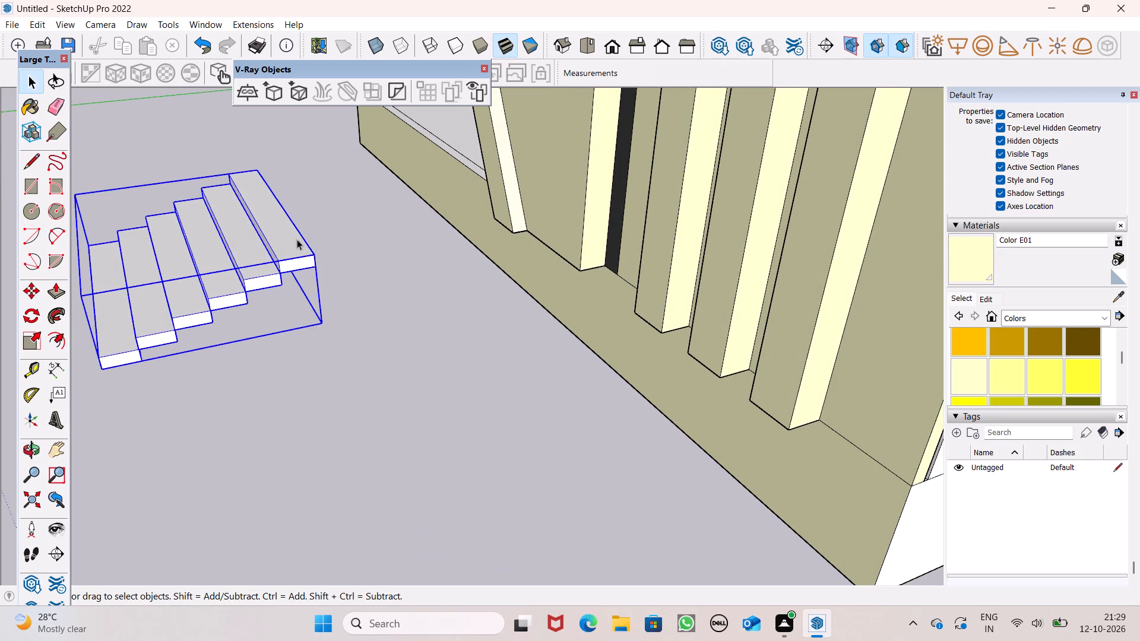
pyautogui.rightClick(297, 239)
pyautogui.click(339, 331)
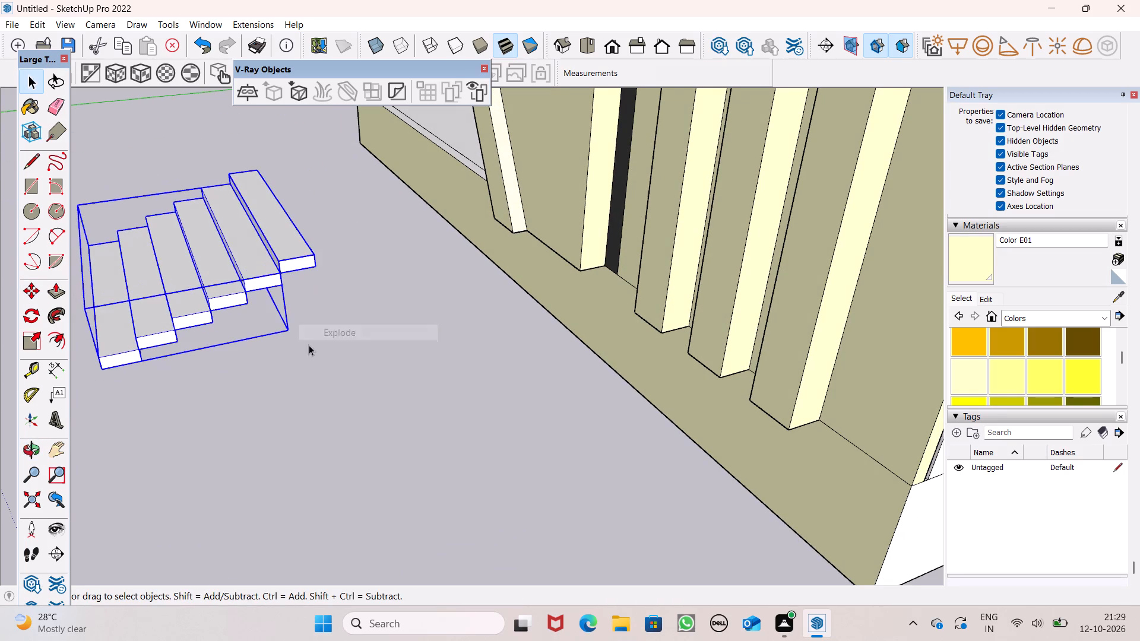
pyautogui.click(309, 345)
# Move the loose sixth slab about 13' away from the stair towards the raised base's front face.
pyautogui.click(308, 239)
pyautogui.click(299, 247)
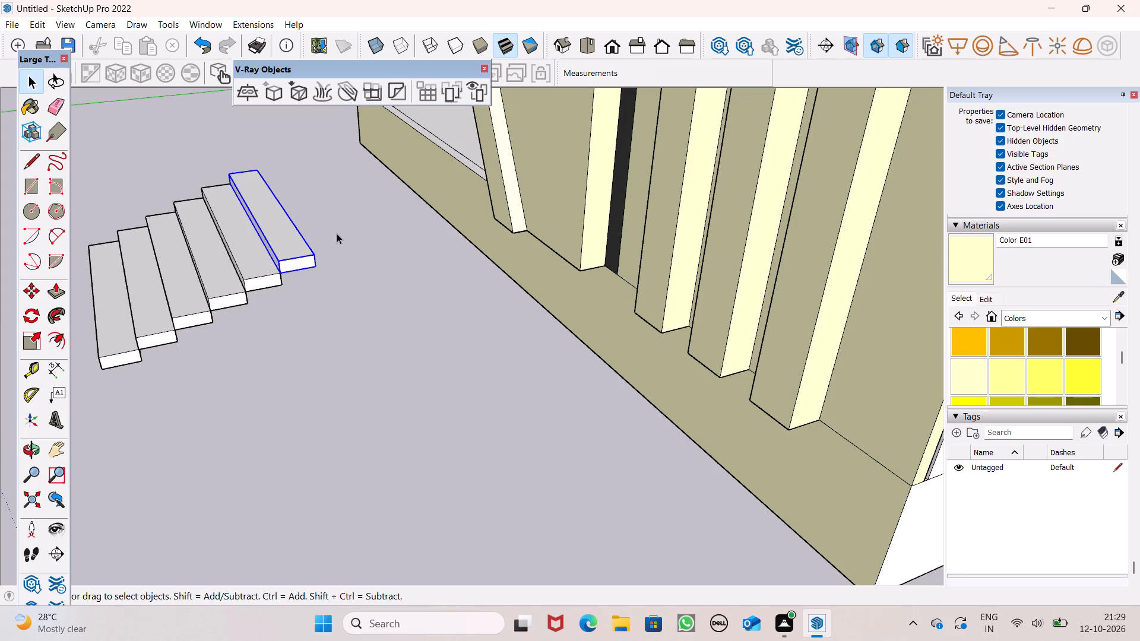
pyautogui.scroll(4, 338, 231)
pyautogui.scroll(-4, 327, 278)
pyautogui.press('m')
pyautogui.press('Return')
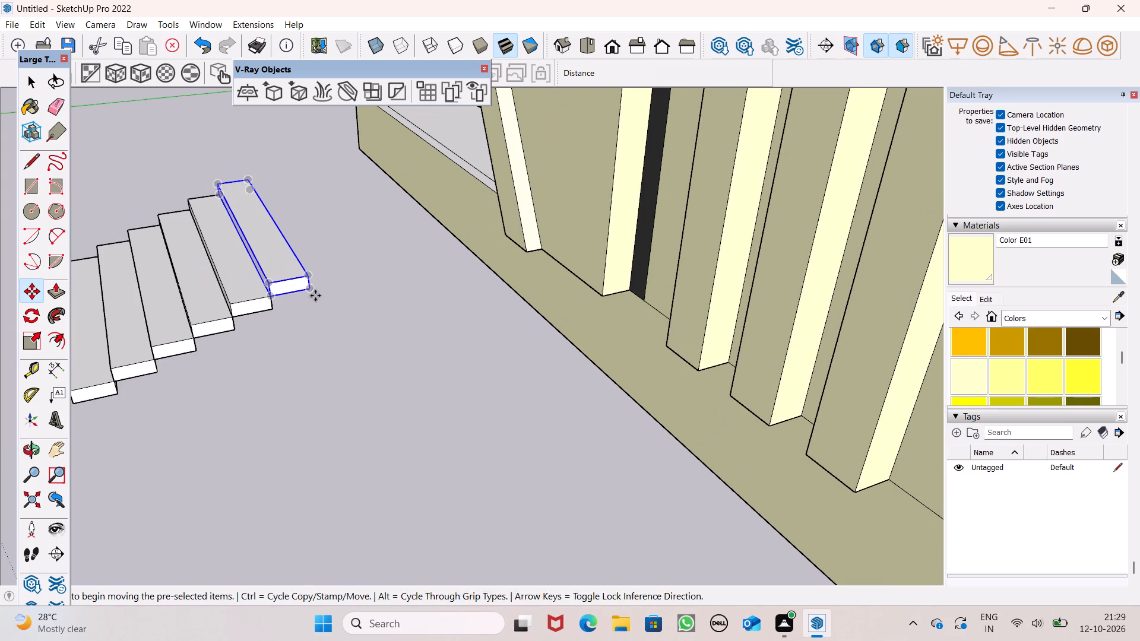
pyautogui.moveTo(341, 281); pyautogui.dragTo(475, 201)
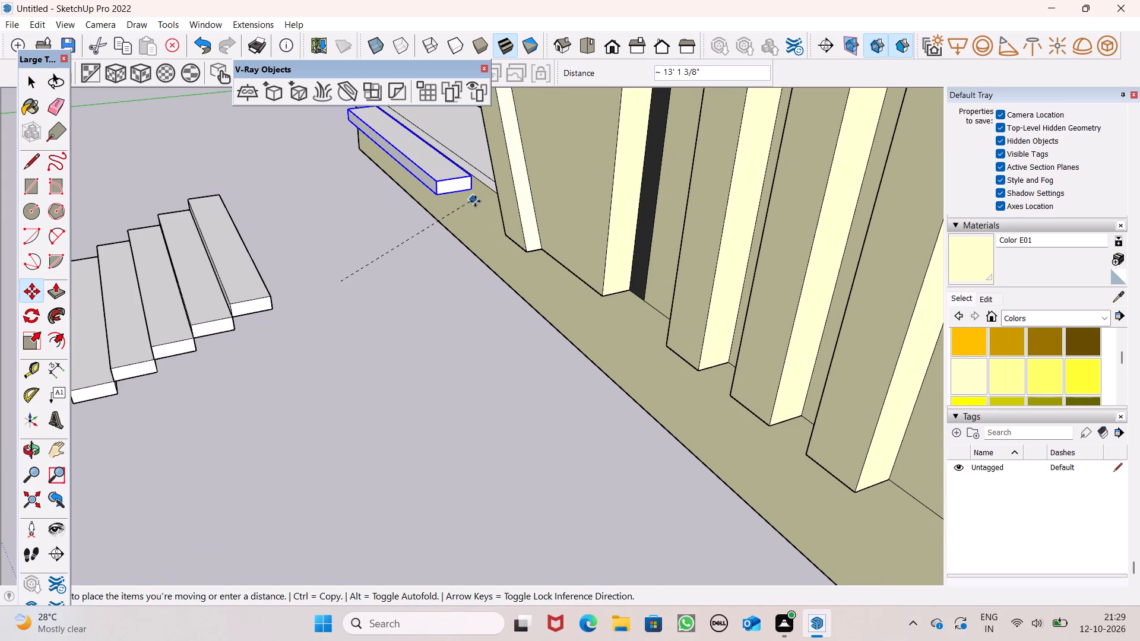
pyautogui.moveTo(475, 201); pyautogui.dragTo(479, 202)
# Move the loose slab up along the raised base's front face to just below its top edge.
pyautogui.scroll(-5, 453, 151)
pyautogui.moveTo(456, 224); pyautogui.dragTo(561, 342, button='middle')
pyautogui.scroll(-8, 419, 328)
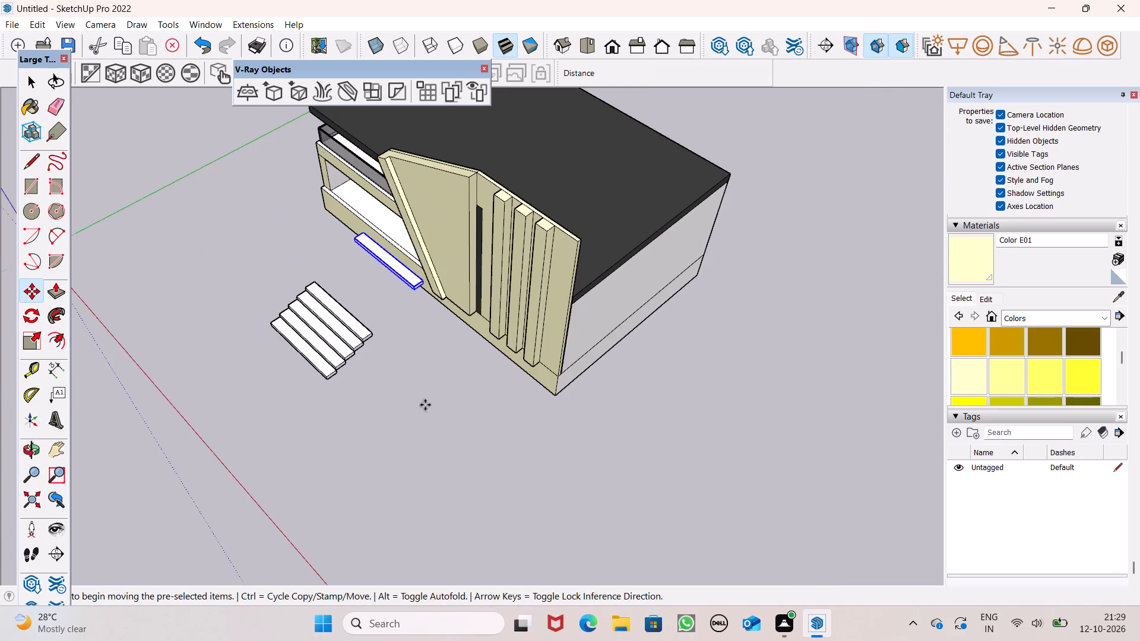
pyautogui.scroll(15, 382, 239)
pyautogui.scroll(-3, 529, 395)
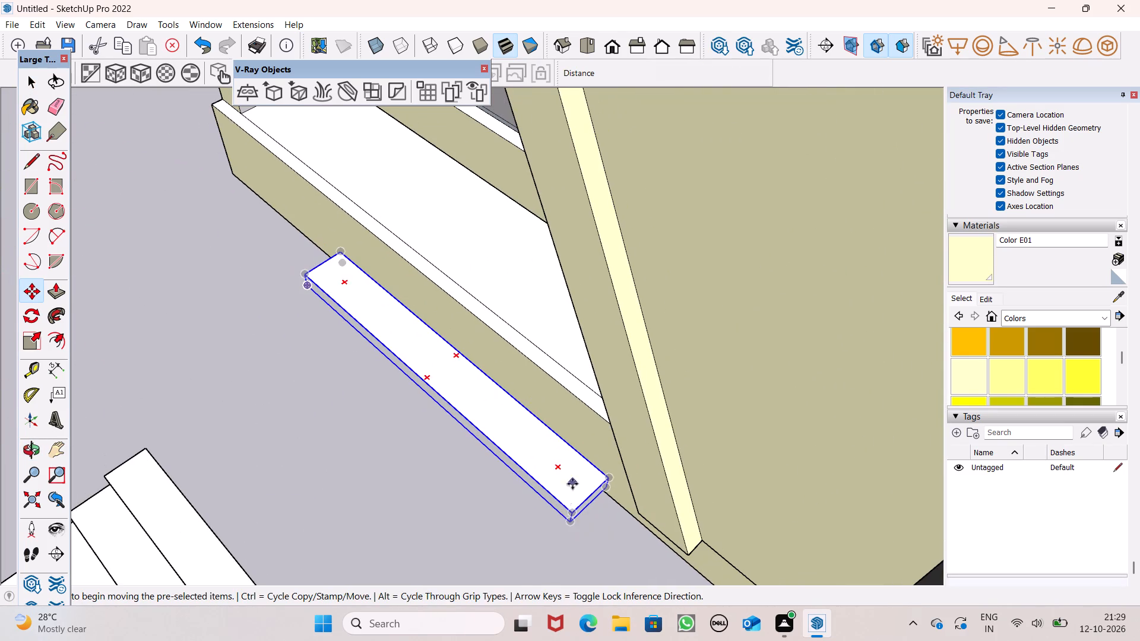
pyautogui.moveTo(572, 513); pyautogui.dragTo(536, 423)
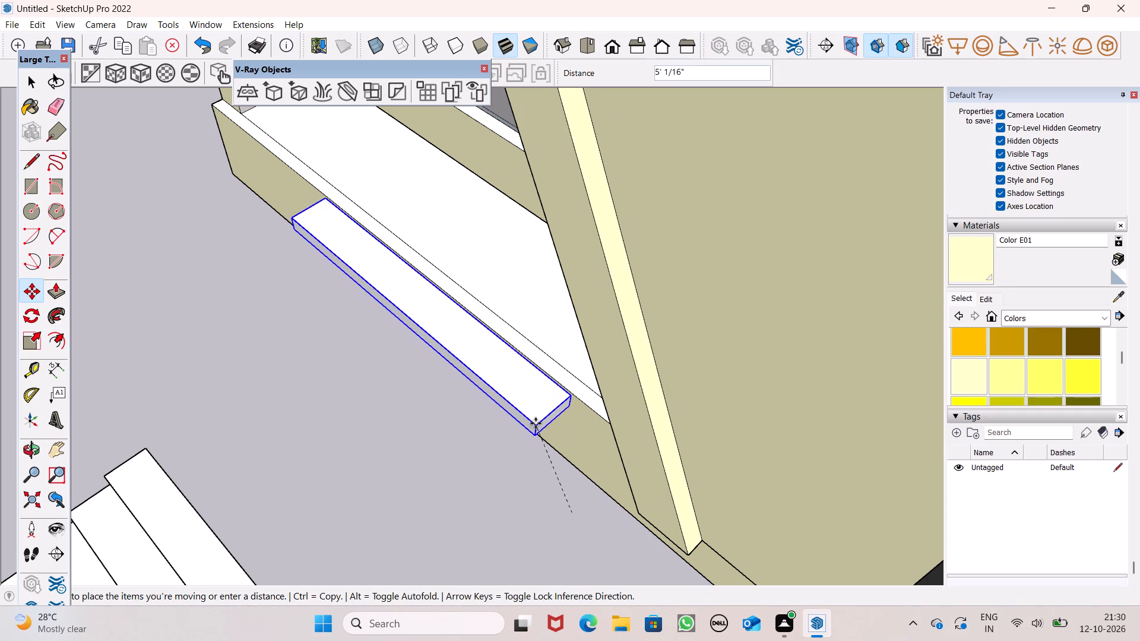
pyautogui.moveTo(536, 423); pyautogui.dragTo(523, 411)
# Move the slab's back top corner onto the top front edge of the raised base.
pyautogui.scroll(5, 578, 318)
pyautogui.moveTo(569, 440); pyautogui.dragTo(495, 375, button='middle')
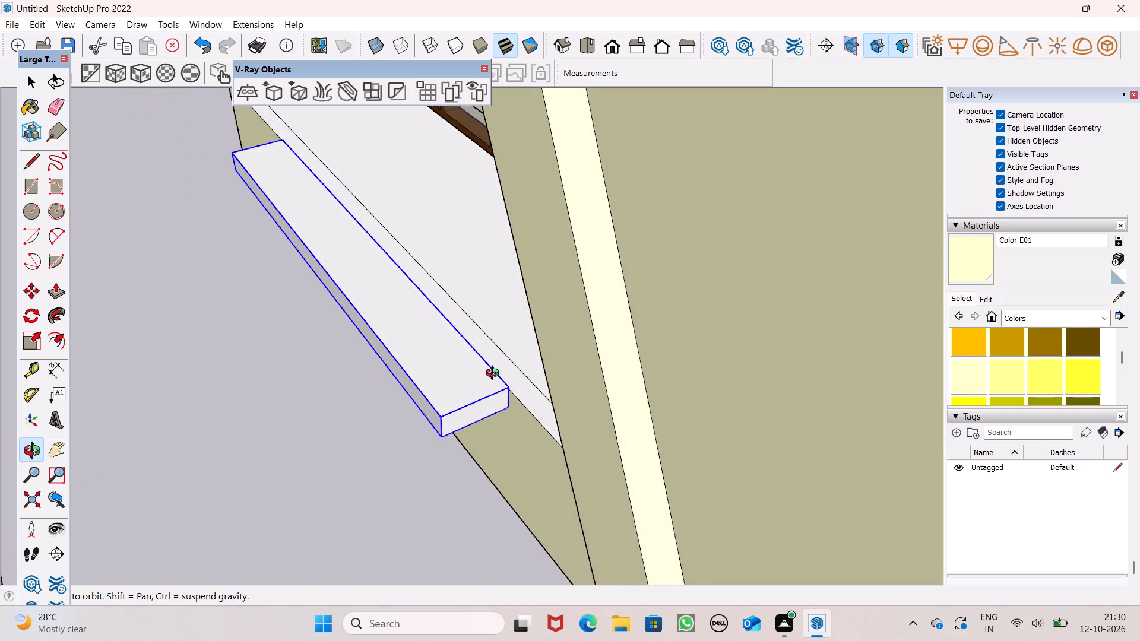
pyautogui.moveTo(495, 375); pyautogui.dragTo(470, 368, button='middle')
pyautogui.scroll(1, 470, 370)
pyautogui.moveTo(493, 385); pyautogui.dragTo(489, 378)
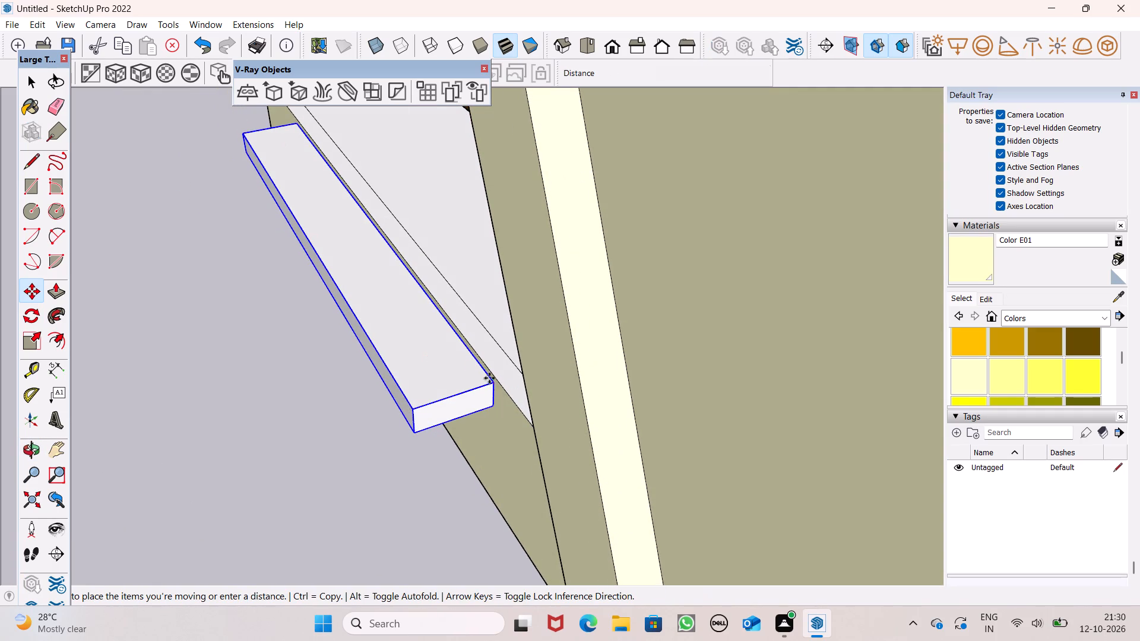
pyautogui.moveTo(489, 378); pyautogui.dragTo(490, 368)
pyautogui.scroll(-4, 411, 272)
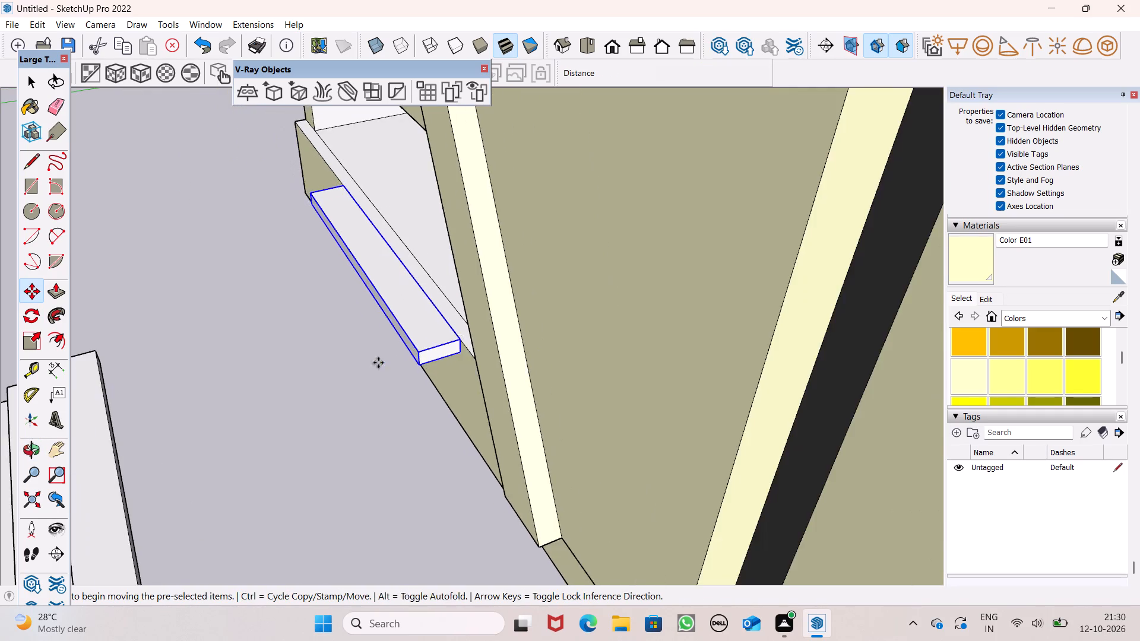
pyautogui.moveTo(378, 364); pyautogui.dragTo(445, 308, button='middle')
pyautogui.scroll(-4, 441, 269)
pyautogui.press('space')
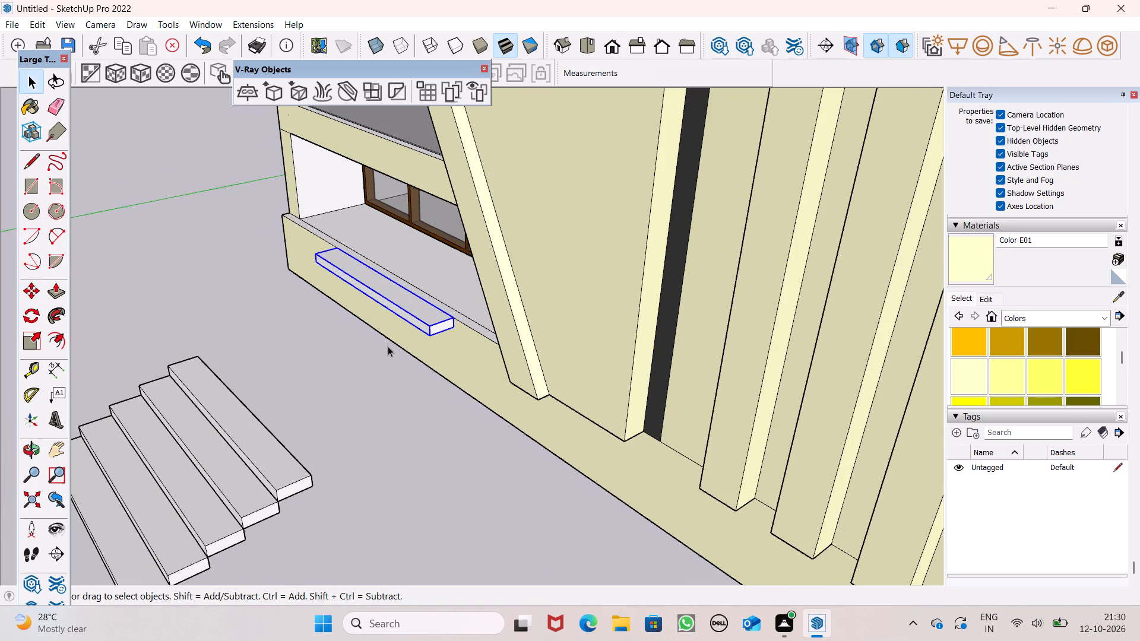
pyautogui.click(387, 345)
# Move the five-step stair group about 21' 7" so its back meets the foot of the raised base under the slab.
pyautogui.click(267, 489)
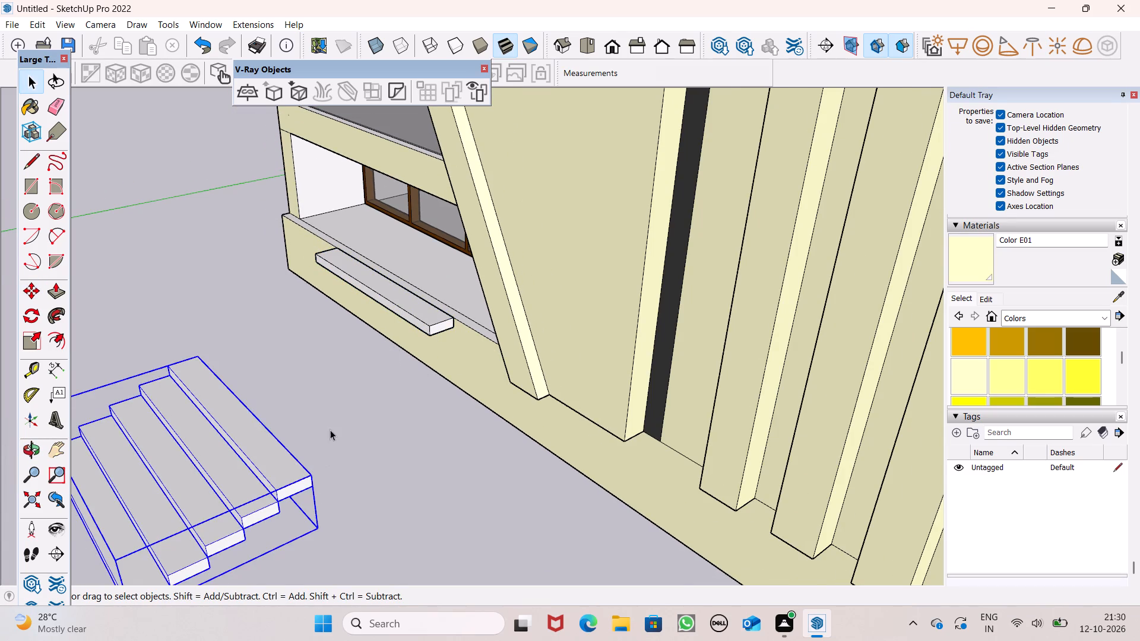
pyautogui.scroll(-3, 330, 430)
pyautogui.press('m')
pyautogui.press('Return')
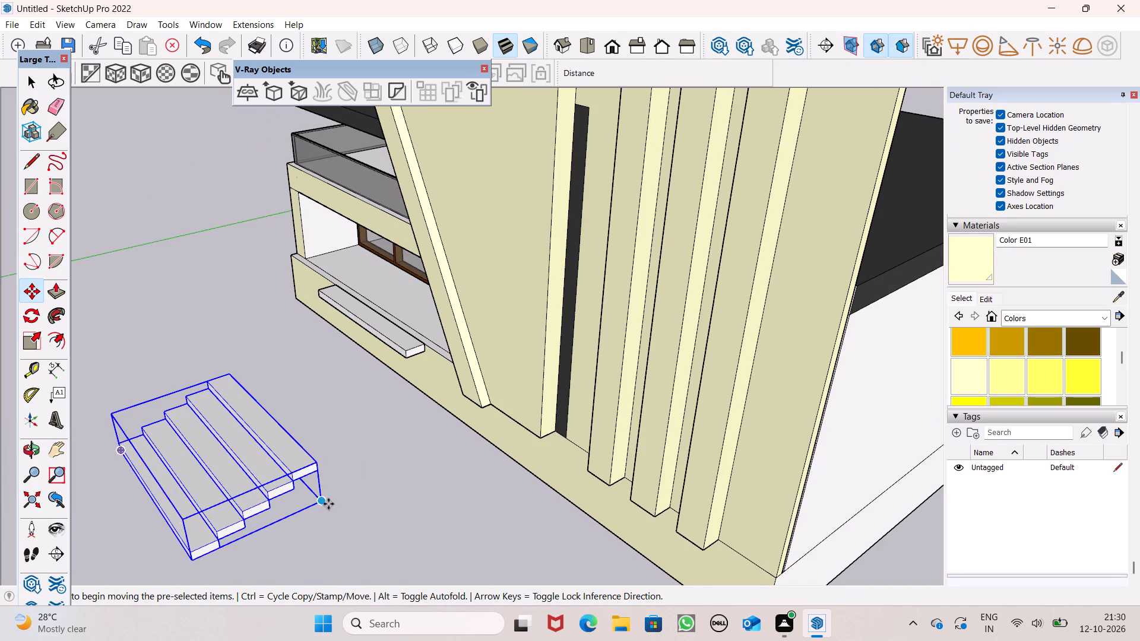
pyautogui.moveTo(328, 502); pyautogui.dragTo(425, 395)
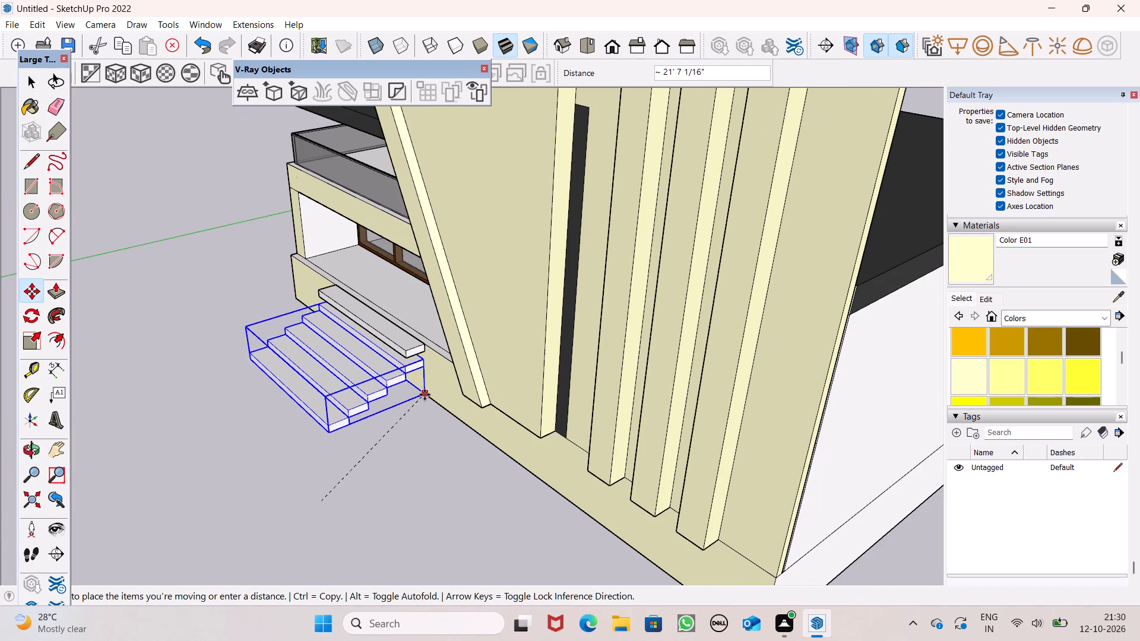
pyautogui.moveTo(425, 395); pyautogui.dragTo(425, 395)
pyautogui.moveTo(403, 420); pyautogui.dragTo(409, 292, button='middle')
pyautogui.scroll(1, 409, 292)
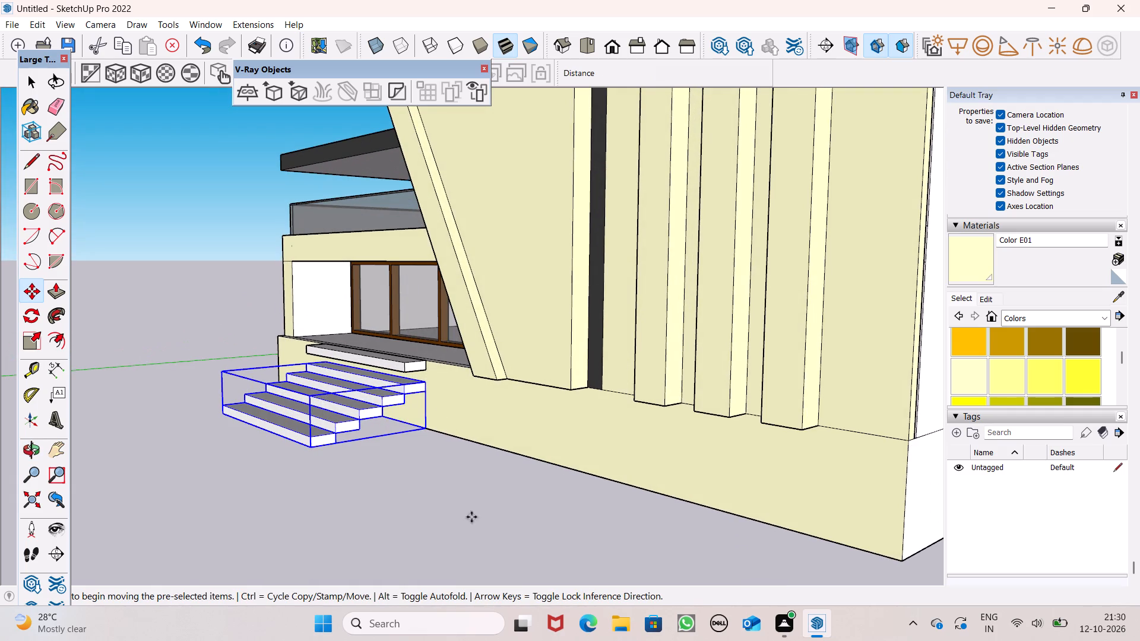
pyautogui.click(393, 487)
pyautogui.press('space')
pyautogui.click(392, 484)
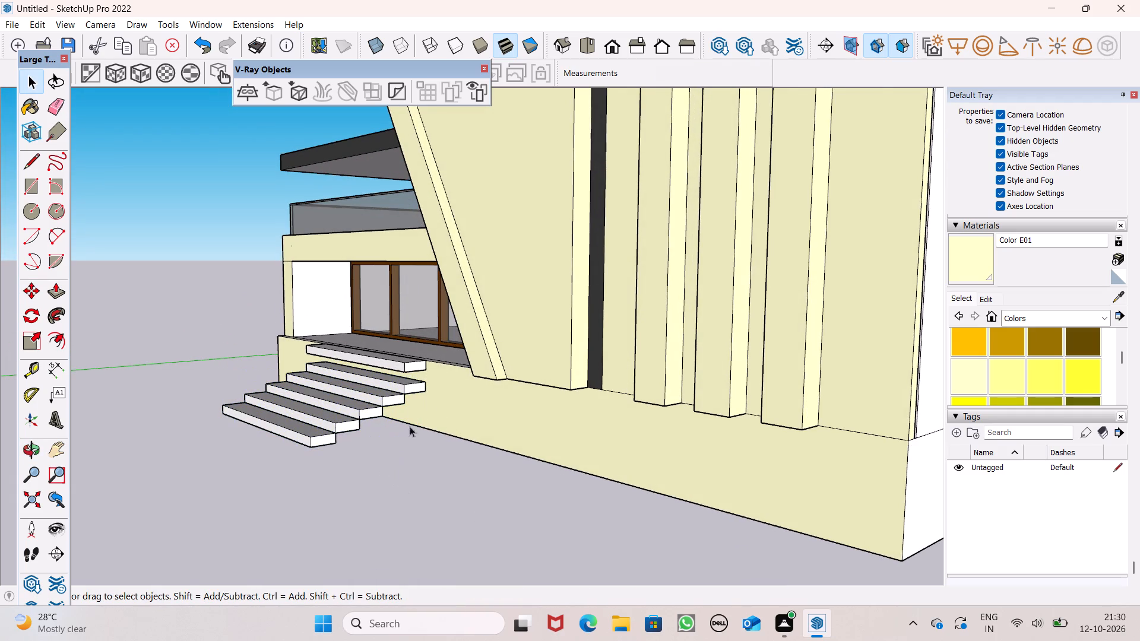
# Examine how the five-step stair and the slab above it sit against the raised base's front face.
pyautogui.scroll(3, 409, 392)
pyautogui.moveTo(408, 392); pyautogui.dragTo(653, 420, button='middle')
pyautogui.scroll(2, 552, 415)
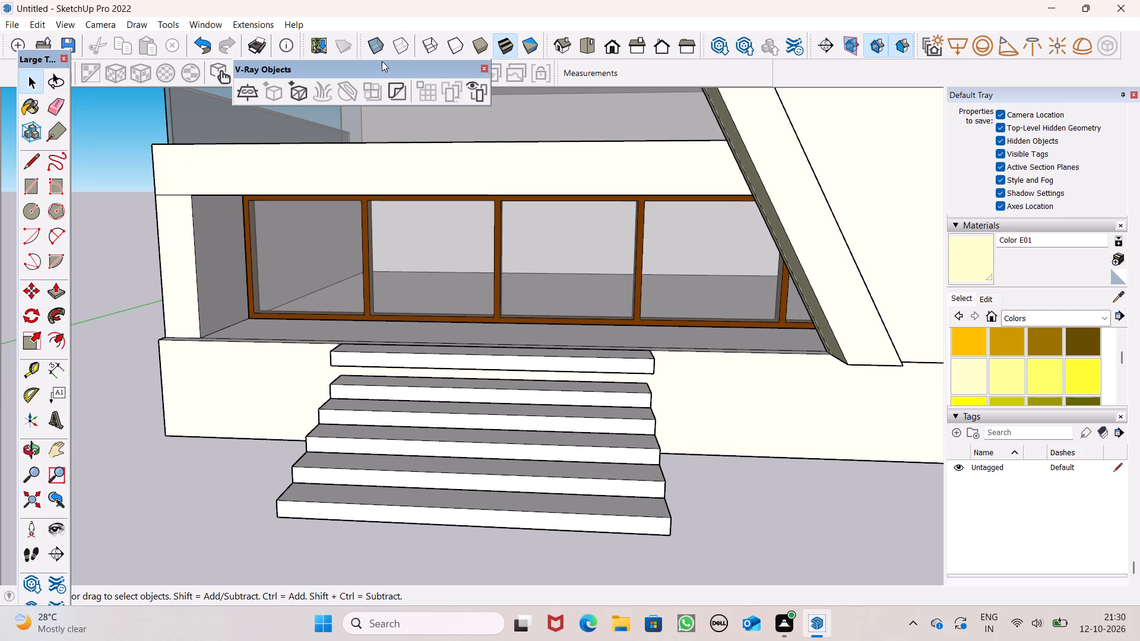
pyautogui.scroll(-3, 446, 265)
pyautogui.moveTo(456, 335); pyautogui.dragTo(587, 312, button='middle')
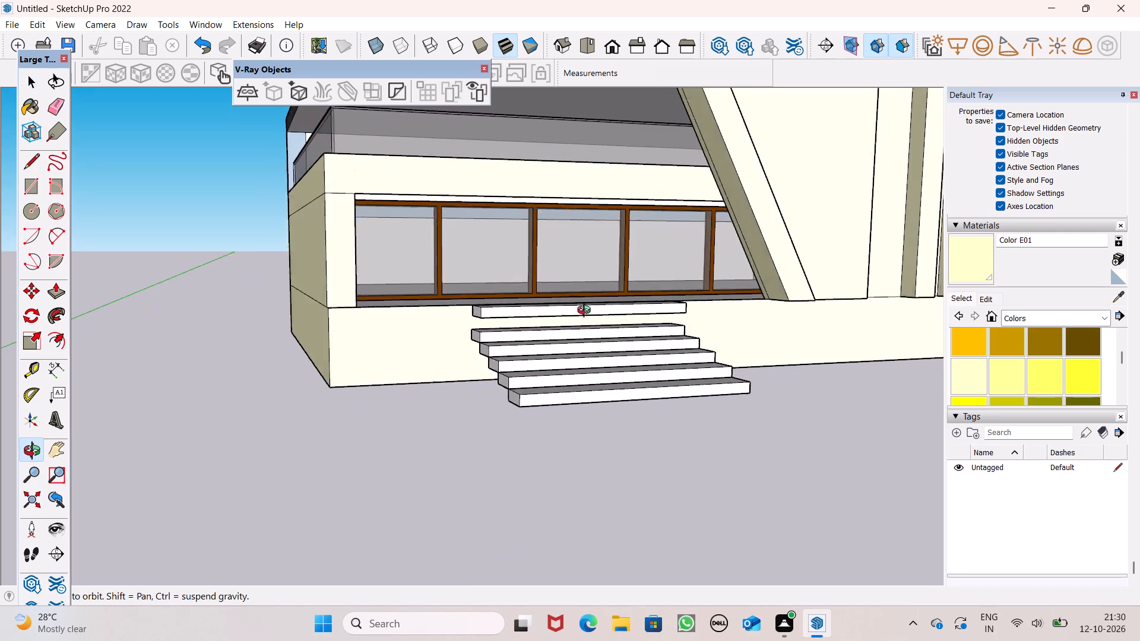
pyautogui.moveTo(587, 312); pyautogui.dragTo(589, 310, button='middle')
pyautogui.scroll(2, 594, 319)
pyautogui.moveTo(601, 347); pyautogui.dragTo(676, 332, button='middle')
pyautogui.scroll(1, 650, 325)
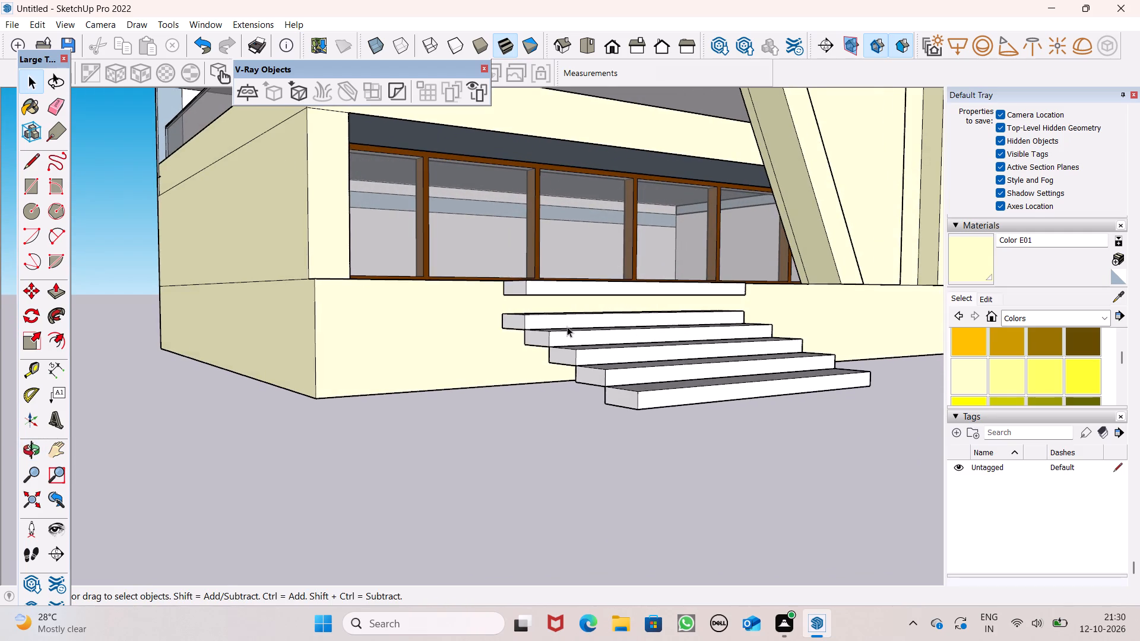
pyautogui.moveTo(567, 326); pyautogui.dragTo(589, 331, button='middle')
pyautogui.scroll(2, 580, 323)
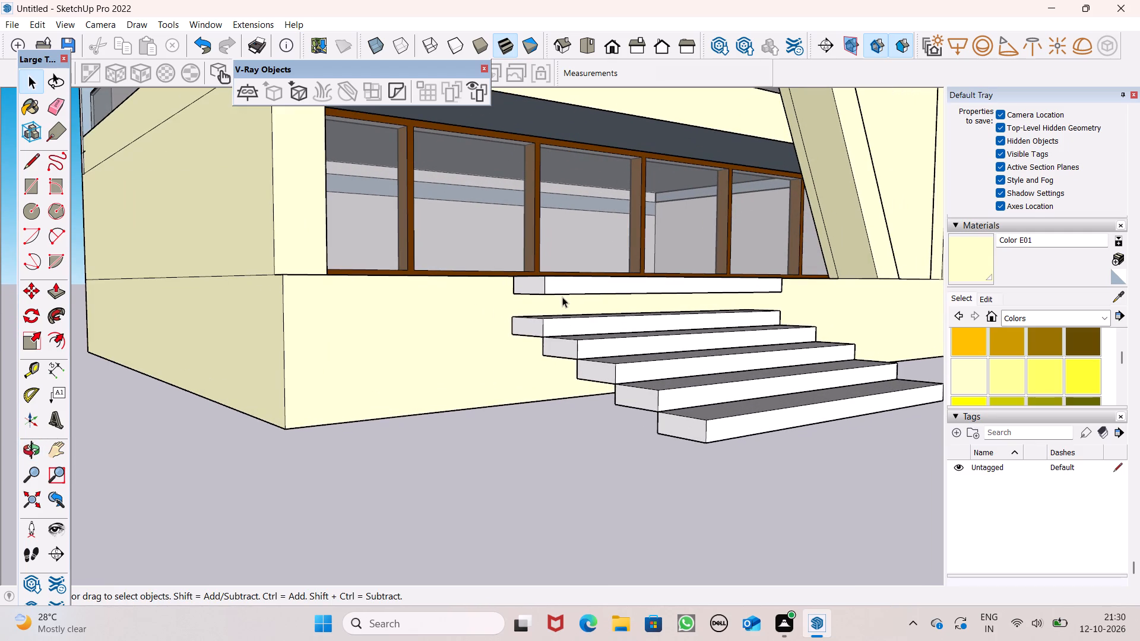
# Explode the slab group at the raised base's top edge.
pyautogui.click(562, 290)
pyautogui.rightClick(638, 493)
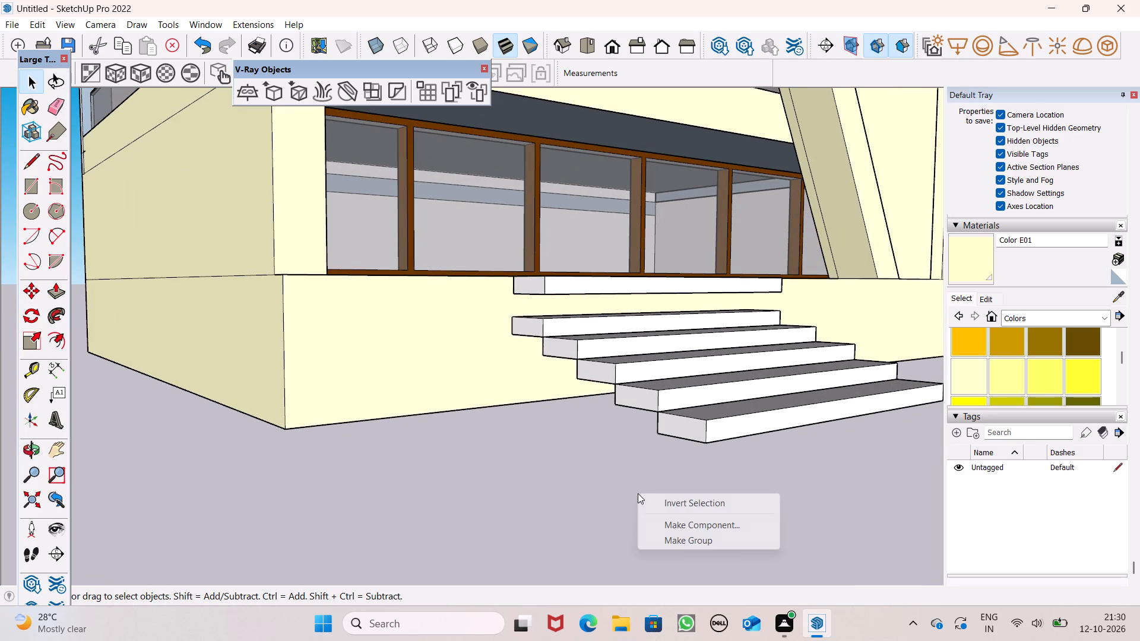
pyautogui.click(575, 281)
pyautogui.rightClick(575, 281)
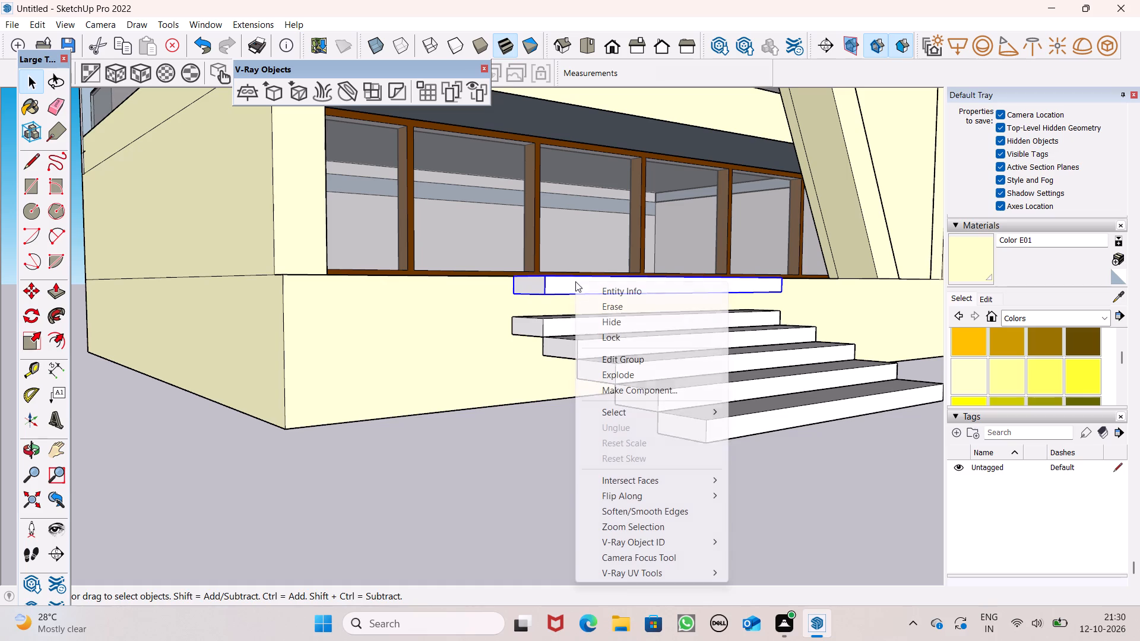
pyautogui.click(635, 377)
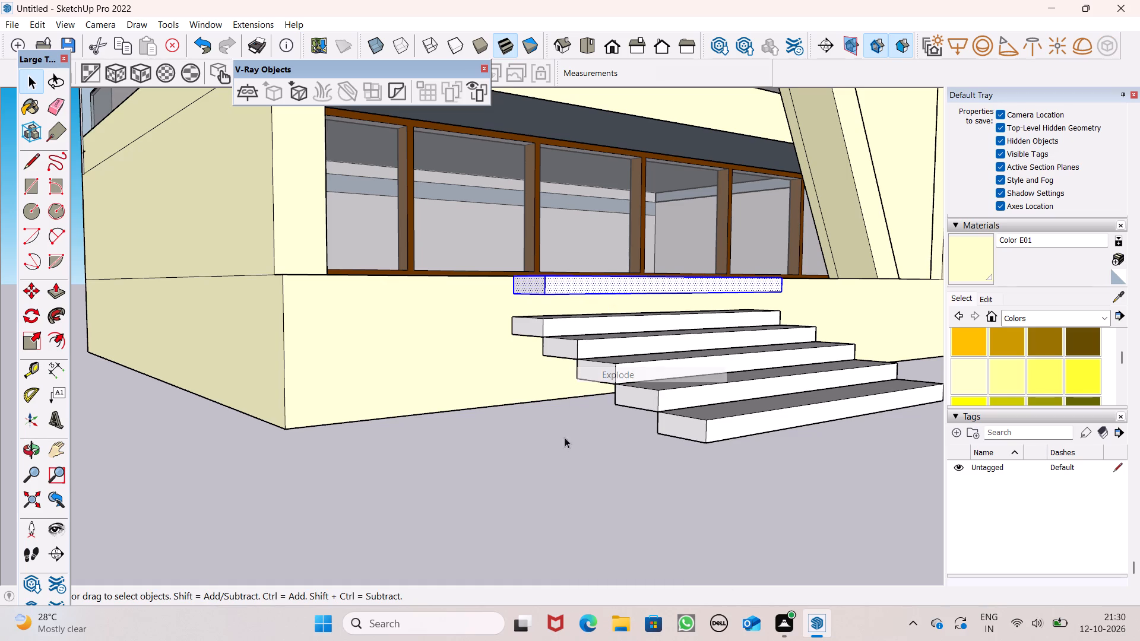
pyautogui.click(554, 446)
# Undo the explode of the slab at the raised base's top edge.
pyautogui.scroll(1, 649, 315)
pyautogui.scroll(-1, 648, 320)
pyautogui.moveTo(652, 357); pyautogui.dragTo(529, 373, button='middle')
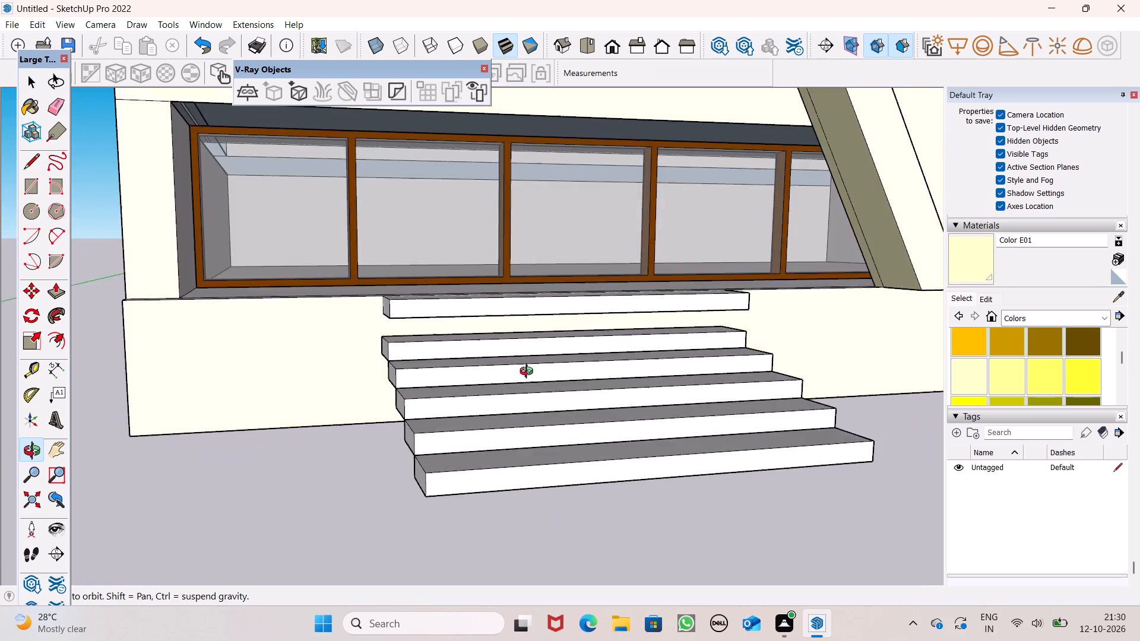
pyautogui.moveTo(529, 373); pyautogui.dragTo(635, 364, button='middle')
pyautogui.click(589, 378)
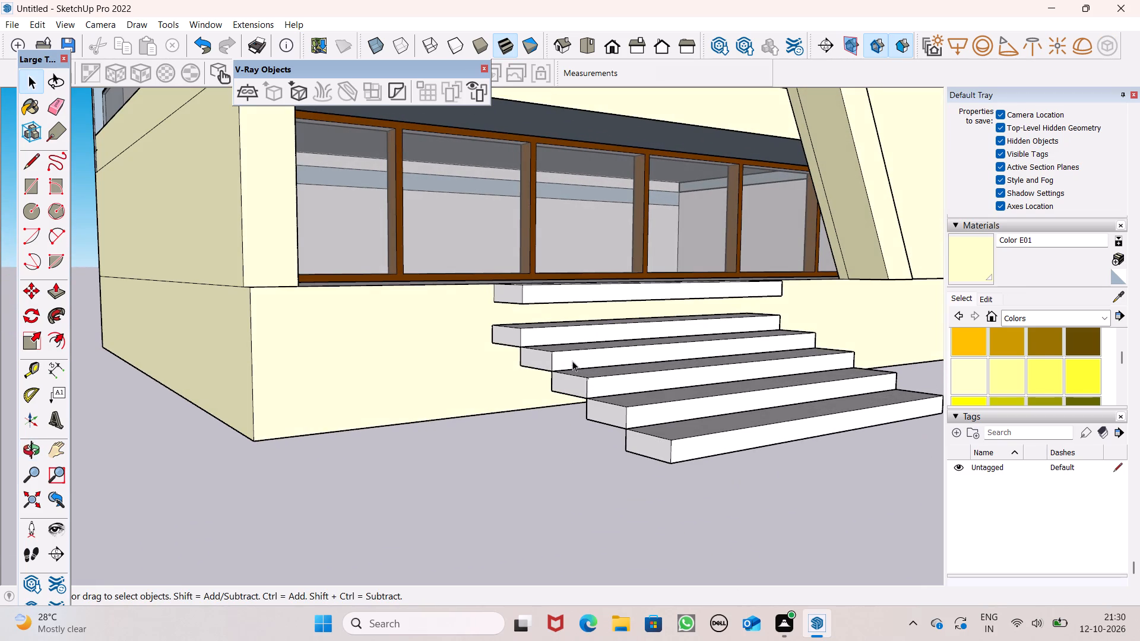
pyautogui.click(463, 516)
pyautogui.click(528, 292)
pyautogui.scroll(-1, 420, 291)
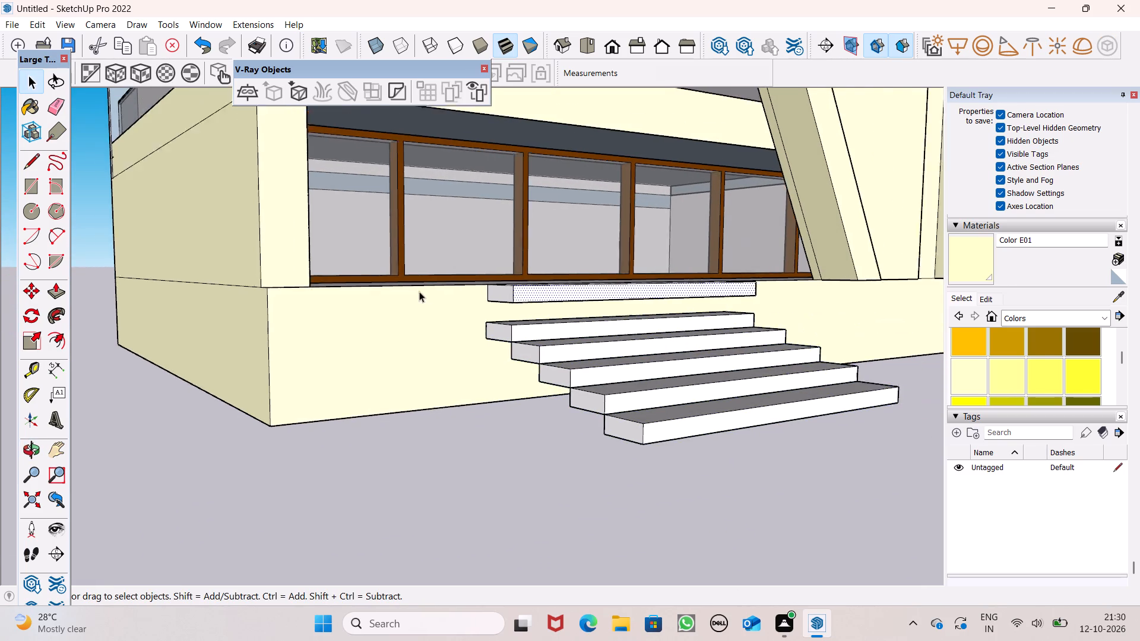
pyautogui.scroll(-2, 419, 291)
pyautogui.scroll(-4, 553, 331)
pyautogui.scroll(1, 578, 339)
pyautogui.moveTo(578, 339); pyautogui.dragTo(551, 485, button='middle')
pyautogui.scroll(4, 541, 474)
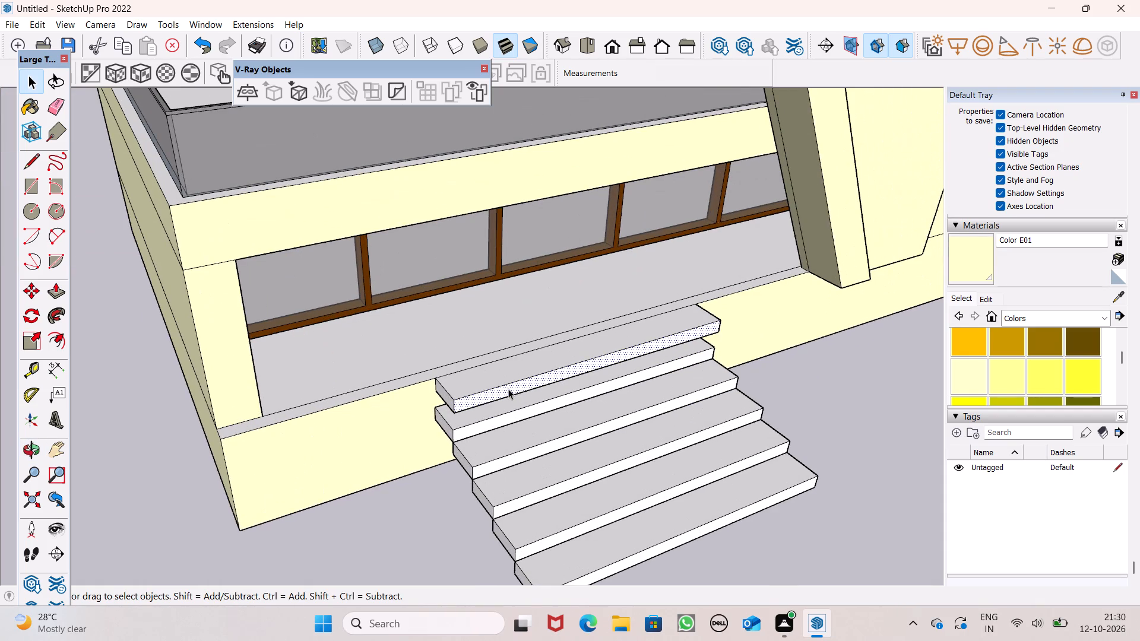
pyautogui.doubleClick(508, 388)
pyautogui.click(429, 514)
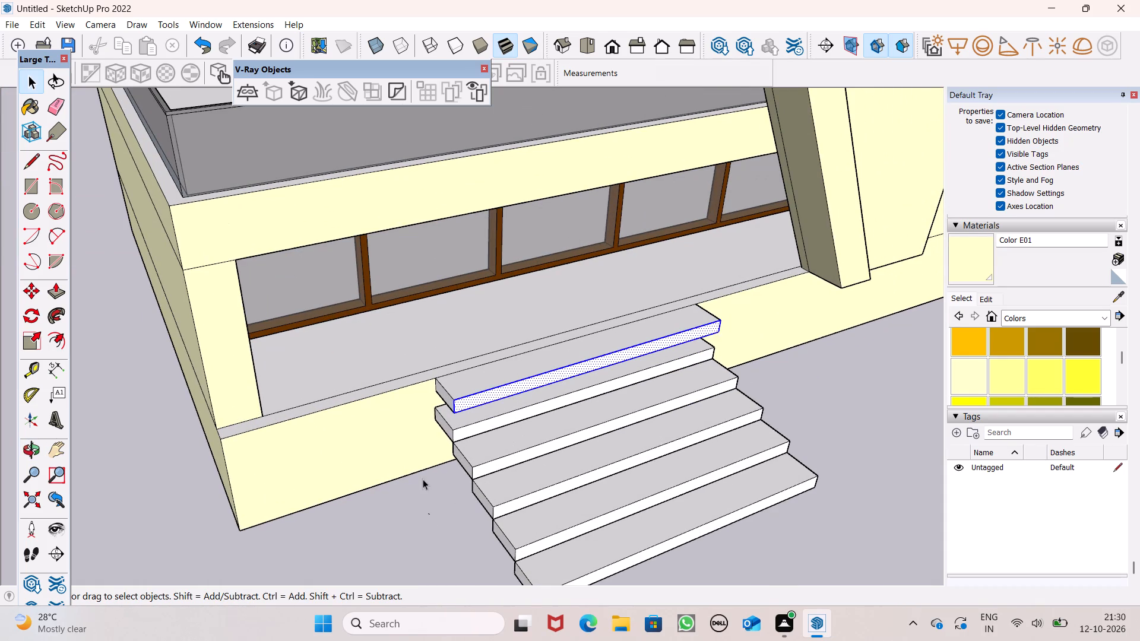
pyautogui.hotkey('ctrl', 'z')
# Copy the top slab out onto the open ground beside the stair as a spare step.
pyautogui.click(482, 400)
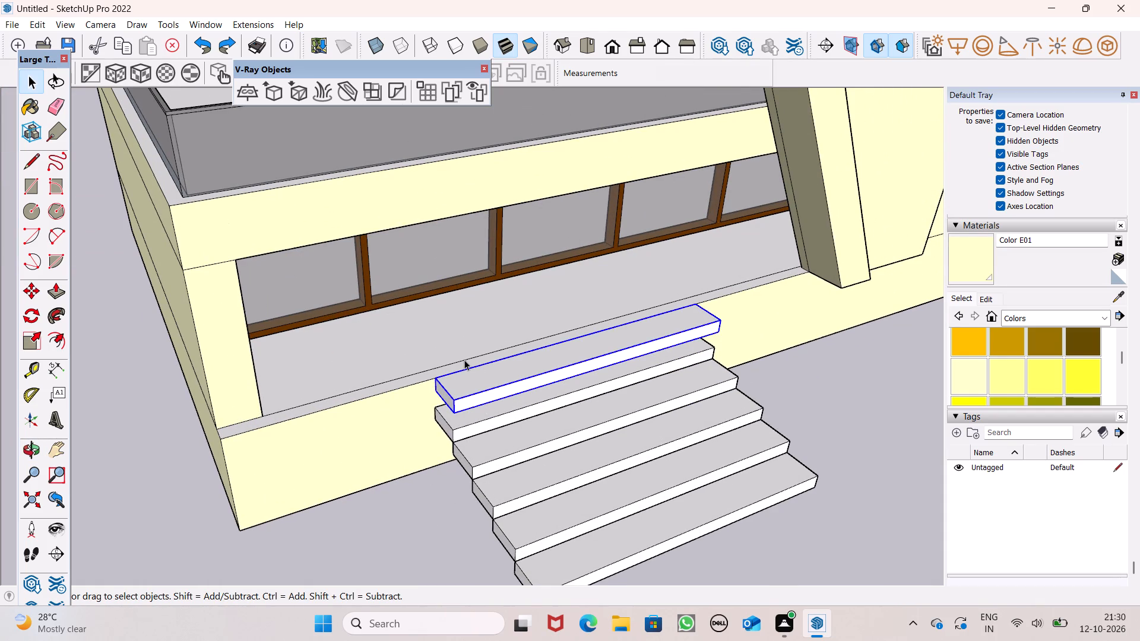
pyautogui.scroll(-6, 464, 360)
pyautogui.press('m')
pyautogui.press('Return')
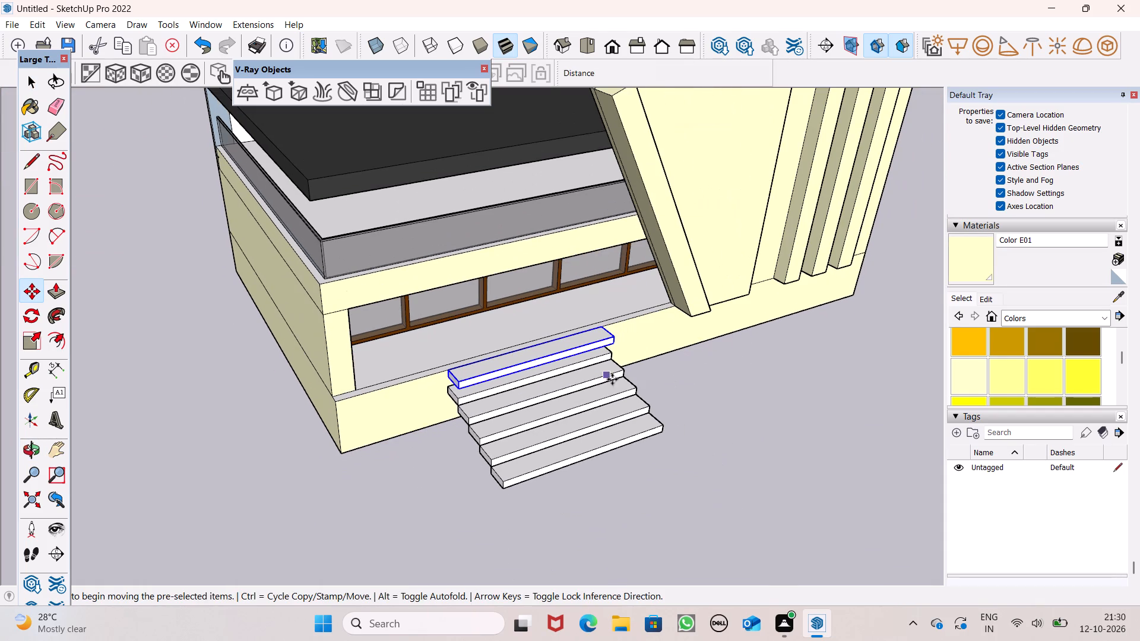
pyautogui.moveTo(617, 337); pyautogui.dragTo(617, 338)
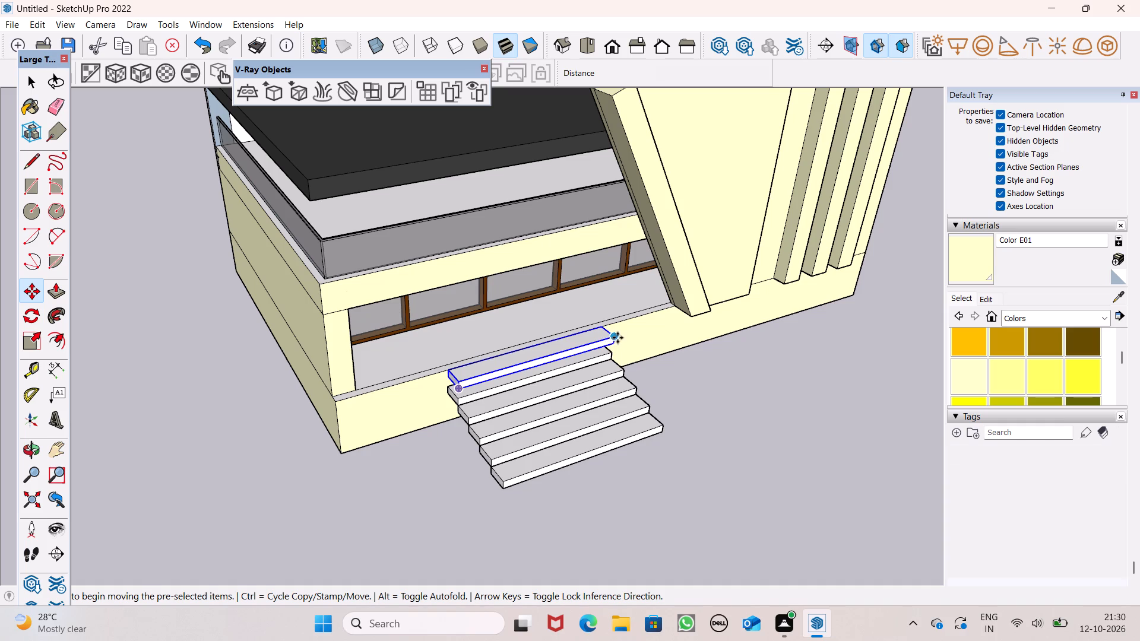
pyautogui.moveTo(617, 338); pyautogui.dragTo(838, 442)
pyautogui.press('space')
pyautogui.click(593, 496)
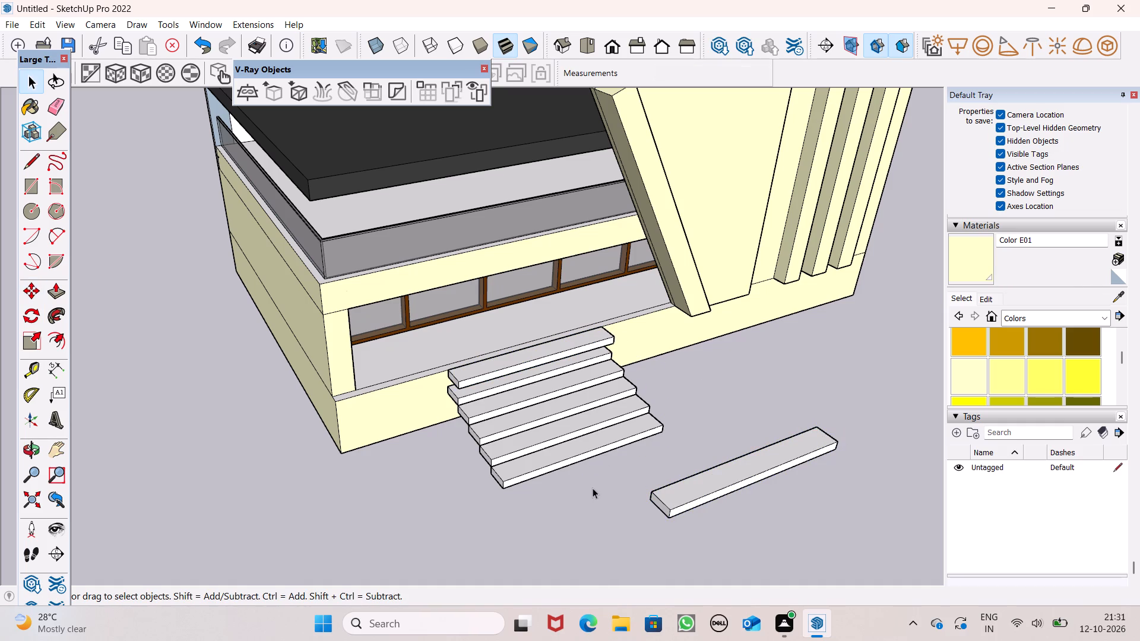
# Move the five-step stair so its upper back corner meets the lower front corner of the top slab at the raised base.
pyautogui.moveTo(596, 418); pyautogui.dragTo(621, 364, button='middle')
pyautogui.scroll(3, 396, 423)
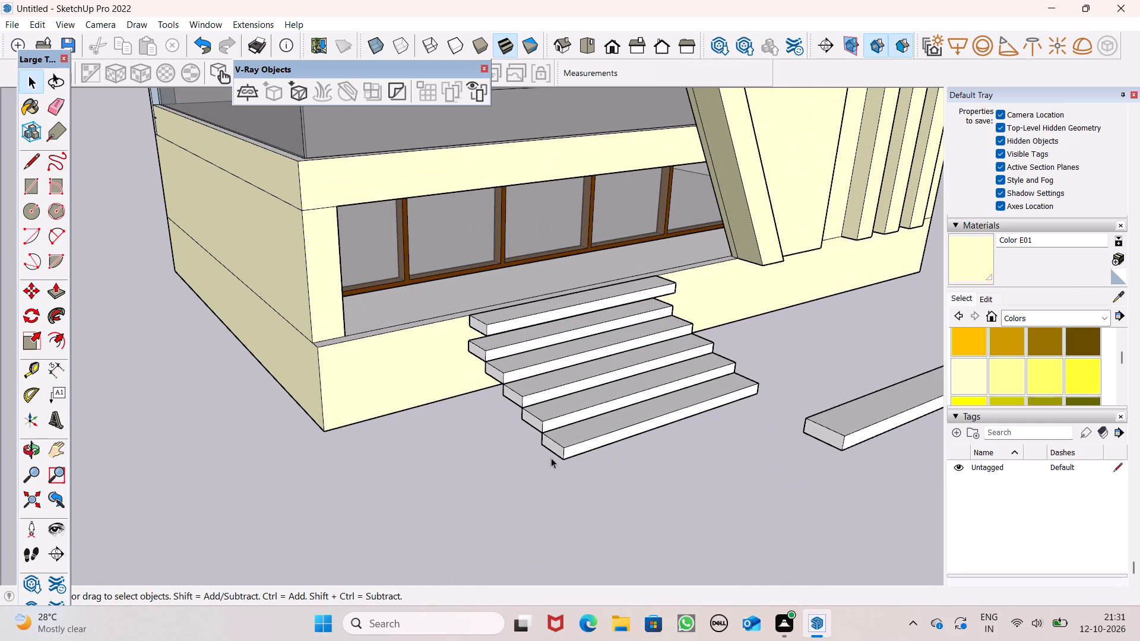
pyautogui.click(576, 422)
pyautogui.press('m')
pyautogui.press('Return')
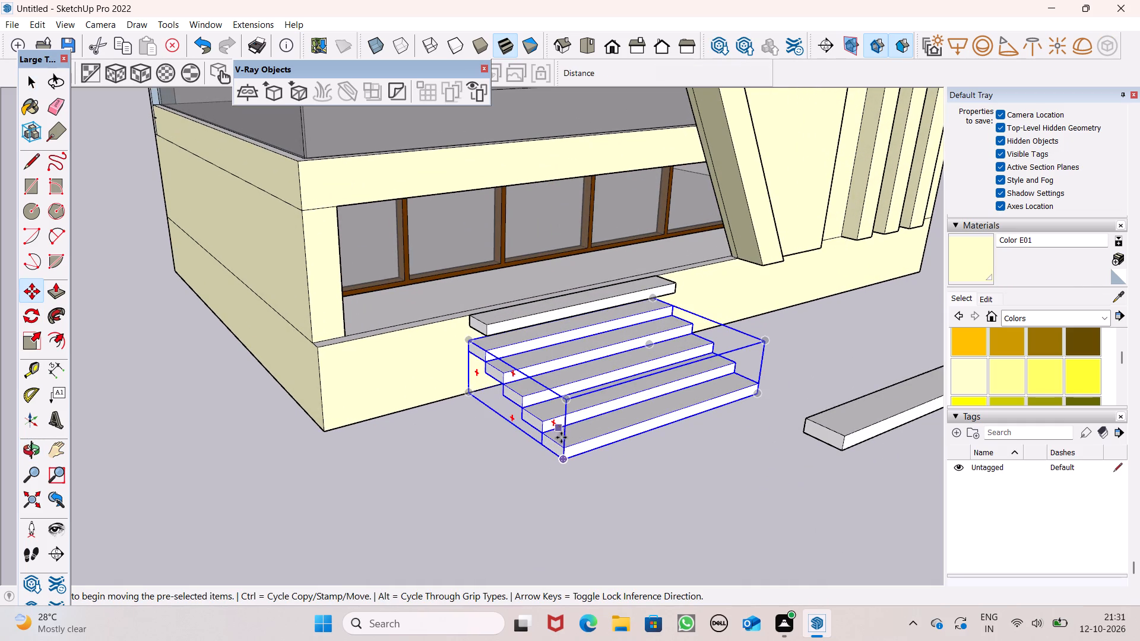
pyautogui.moveTo(555, 449); pyautogui.dragTo(738, 446, button='middle')
pyautogui.scroll(2, 620, 310)
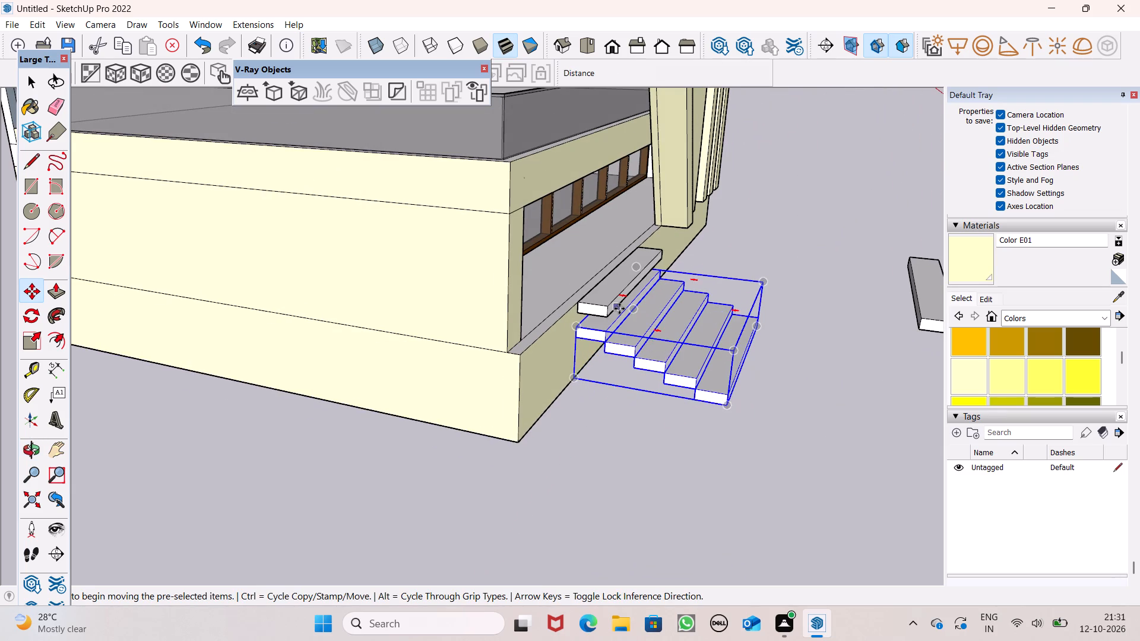
pyautogui.scroll(6, 619, 309)
pyautogui.moveTo(520, 354); pyautogui.dragTo(594, 341)
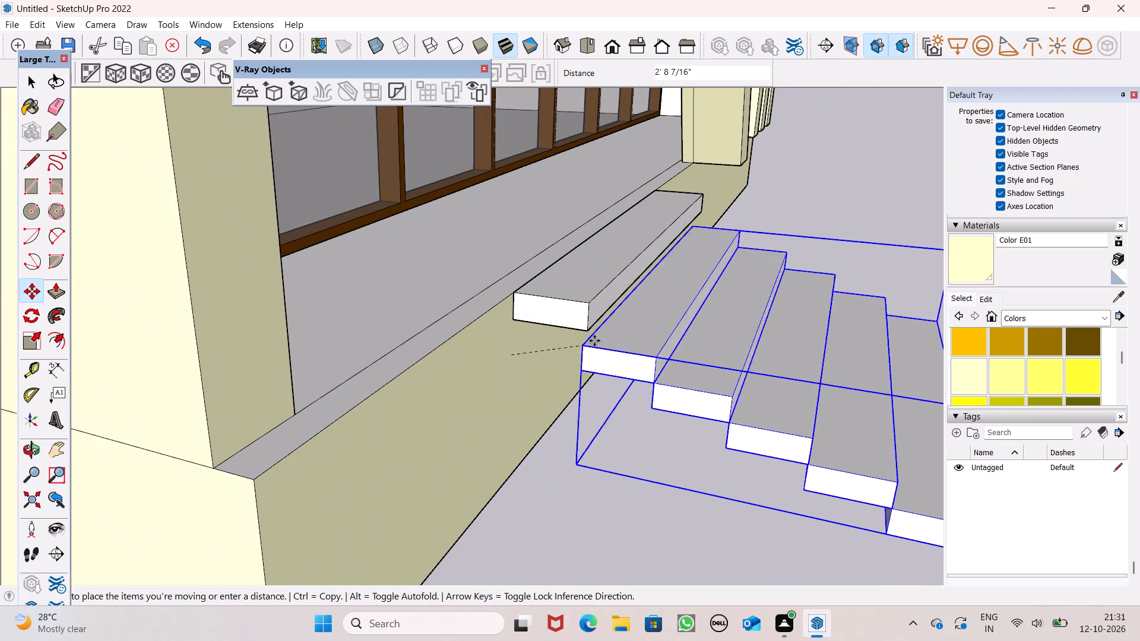
pyautogui.moveTo(594, 341); pyautogui.dragTo(575, 329)
pyautogui.scroll(-9, 533, 347)
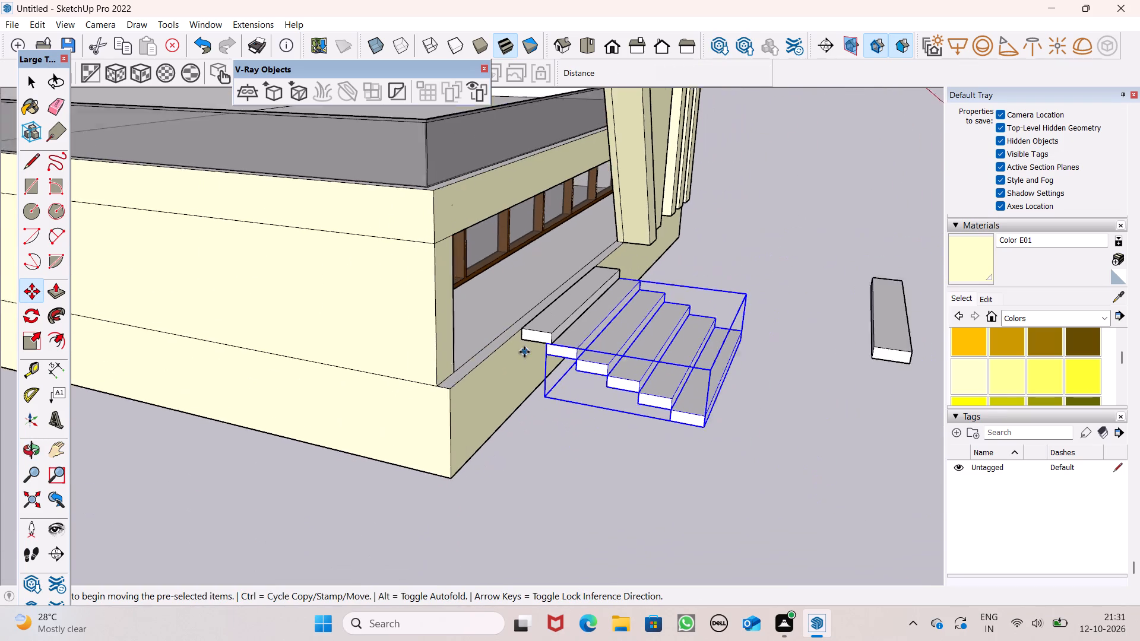
pyautogui.scroll(-1, 524, 352)
pyautogui.press('space')
pyautogui.click(620, 437)
# Move the spare step about 3' 8" along the building front toward the foot of the stair.
pyautogui.moveTo(638, 353); pyautogui.dragTo(631, 348, button='middle')
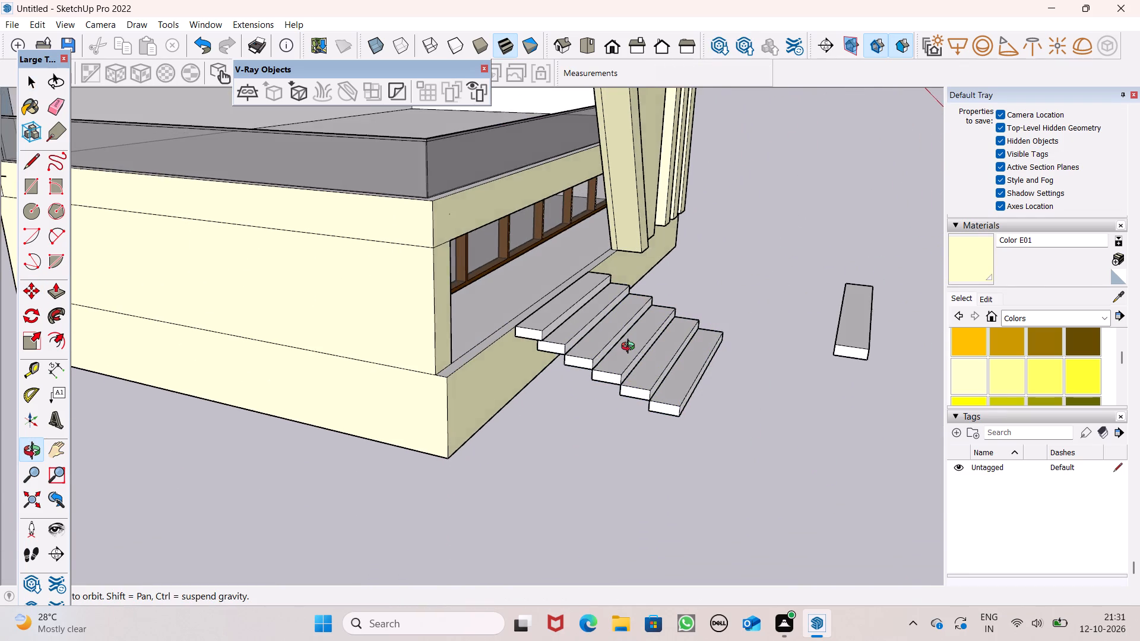
pyautogui.moveTo(631, 348); pyautogui.dragTo(300, 255, button='middle')
pyautogui.click(551, 212)
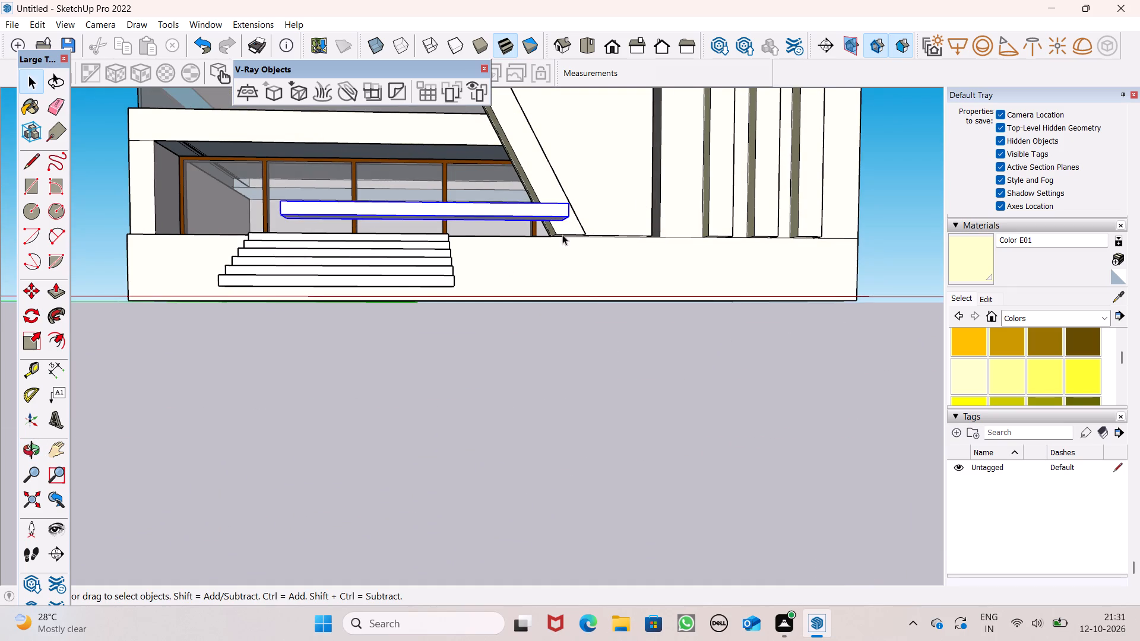
pyautogui.moveTo(562, 268); pyautogui.dragTo(553, 350, button='middle')
pyautogui.press('m')
pyautogui.press('Return')
pyautogui.moveTo(551, 357); pyautogui.dragTo(476, 395, button='middle')
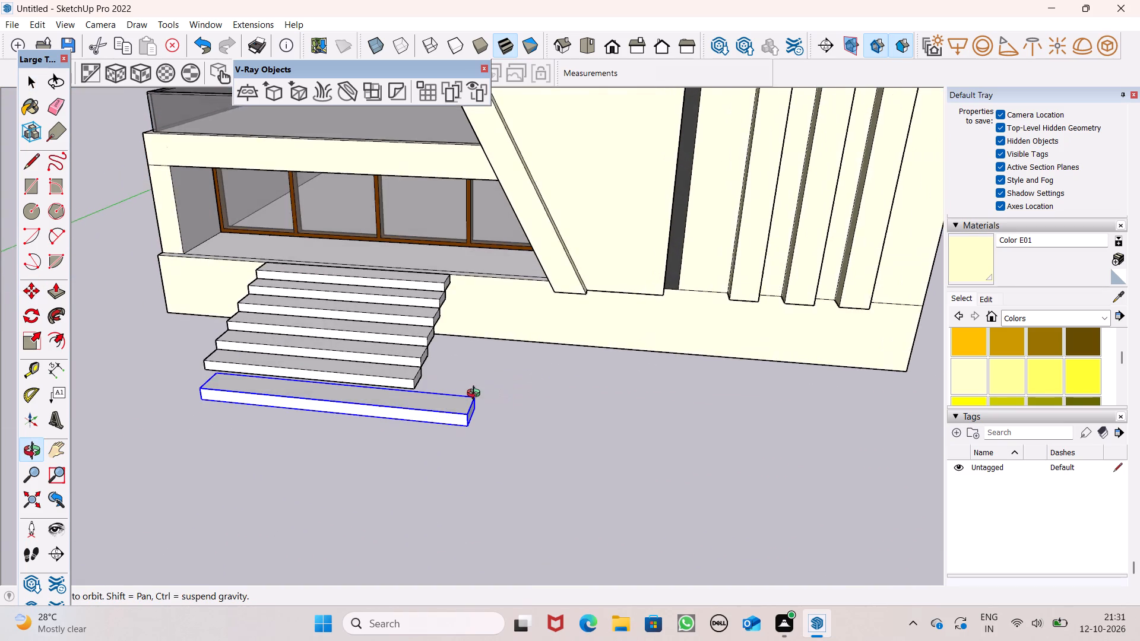
pyautogui.moveTo(476, 395); pyautogui.dragTo(475, 395, button='middle')
pyautogui.scroll(1, 476, 395)
pyautogui.moveTo(461, 431); pyautogui.dragTo(406, 431)
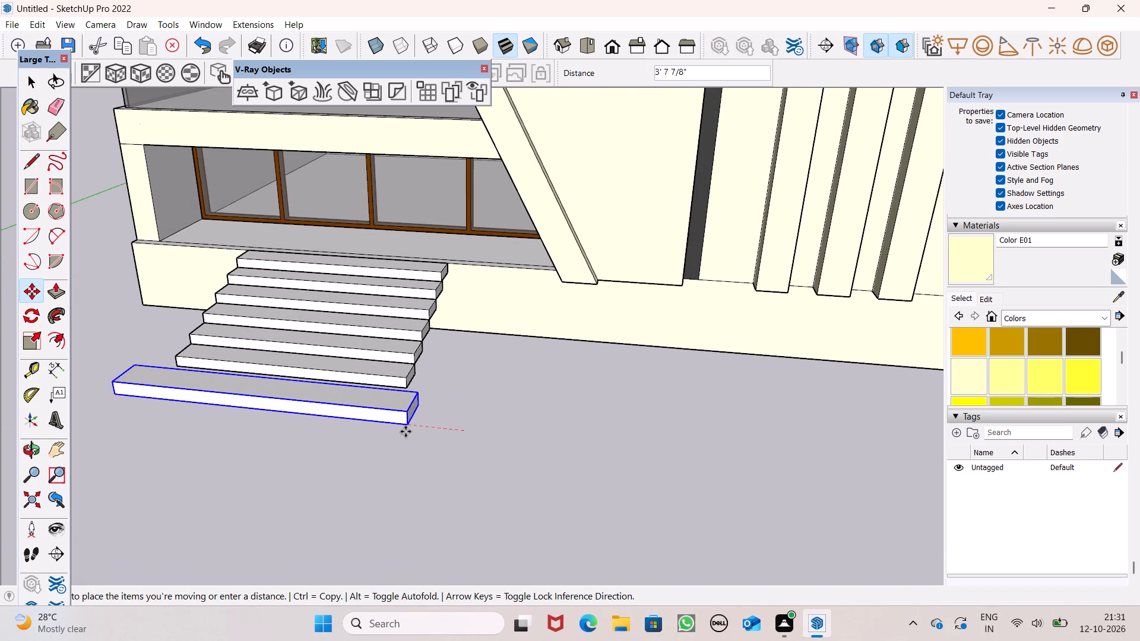
pyautogui.moveTo(406, 431); pyautogui.dragTo(403, 427)
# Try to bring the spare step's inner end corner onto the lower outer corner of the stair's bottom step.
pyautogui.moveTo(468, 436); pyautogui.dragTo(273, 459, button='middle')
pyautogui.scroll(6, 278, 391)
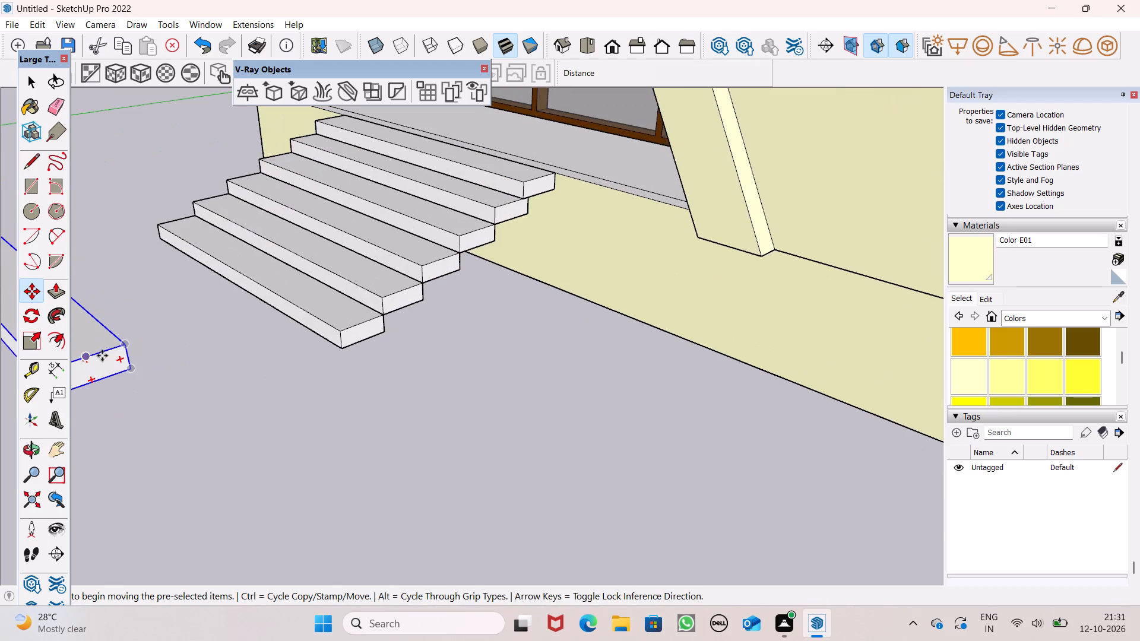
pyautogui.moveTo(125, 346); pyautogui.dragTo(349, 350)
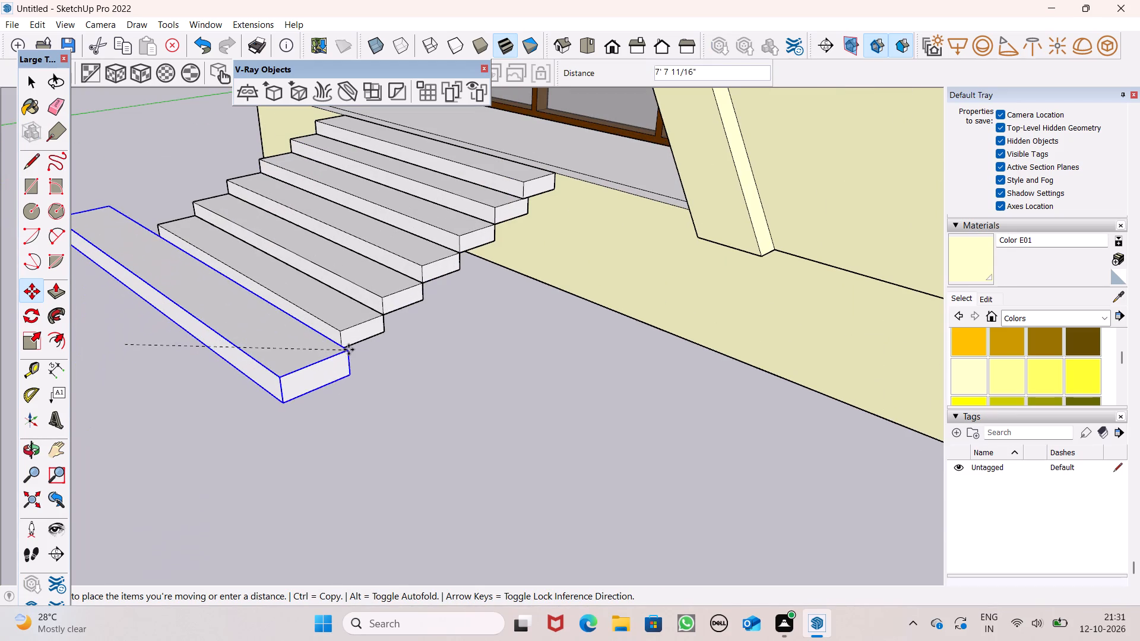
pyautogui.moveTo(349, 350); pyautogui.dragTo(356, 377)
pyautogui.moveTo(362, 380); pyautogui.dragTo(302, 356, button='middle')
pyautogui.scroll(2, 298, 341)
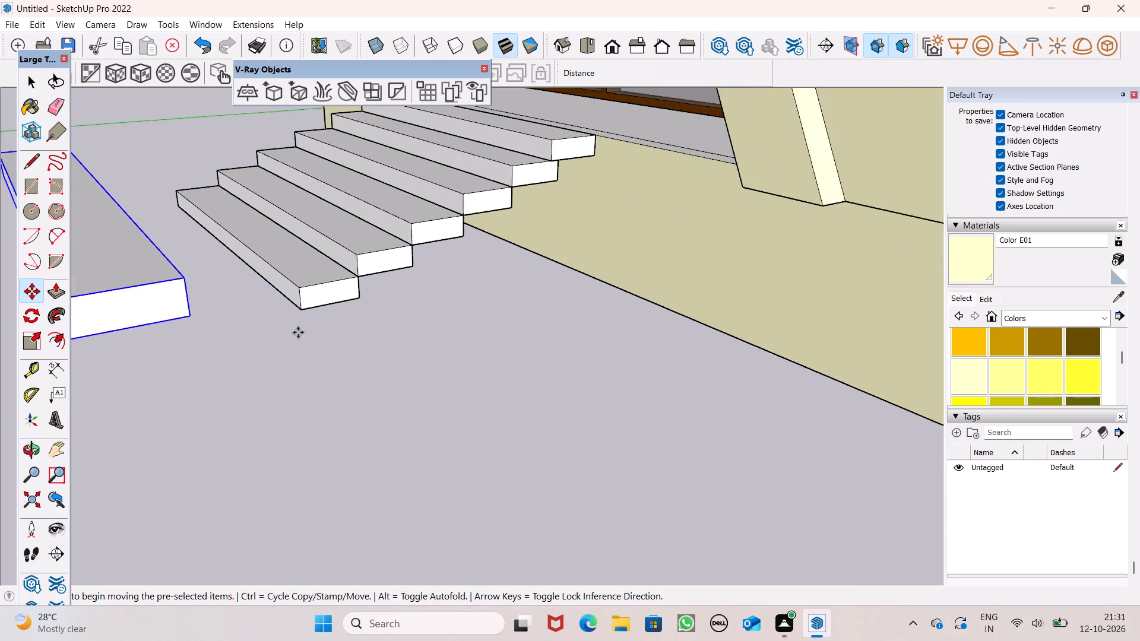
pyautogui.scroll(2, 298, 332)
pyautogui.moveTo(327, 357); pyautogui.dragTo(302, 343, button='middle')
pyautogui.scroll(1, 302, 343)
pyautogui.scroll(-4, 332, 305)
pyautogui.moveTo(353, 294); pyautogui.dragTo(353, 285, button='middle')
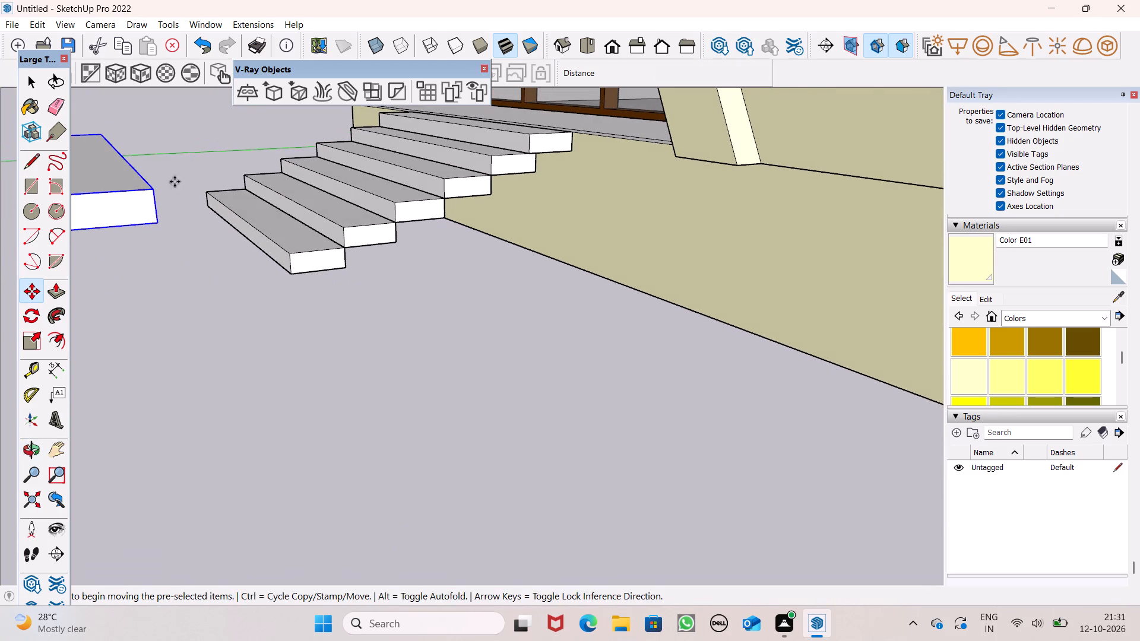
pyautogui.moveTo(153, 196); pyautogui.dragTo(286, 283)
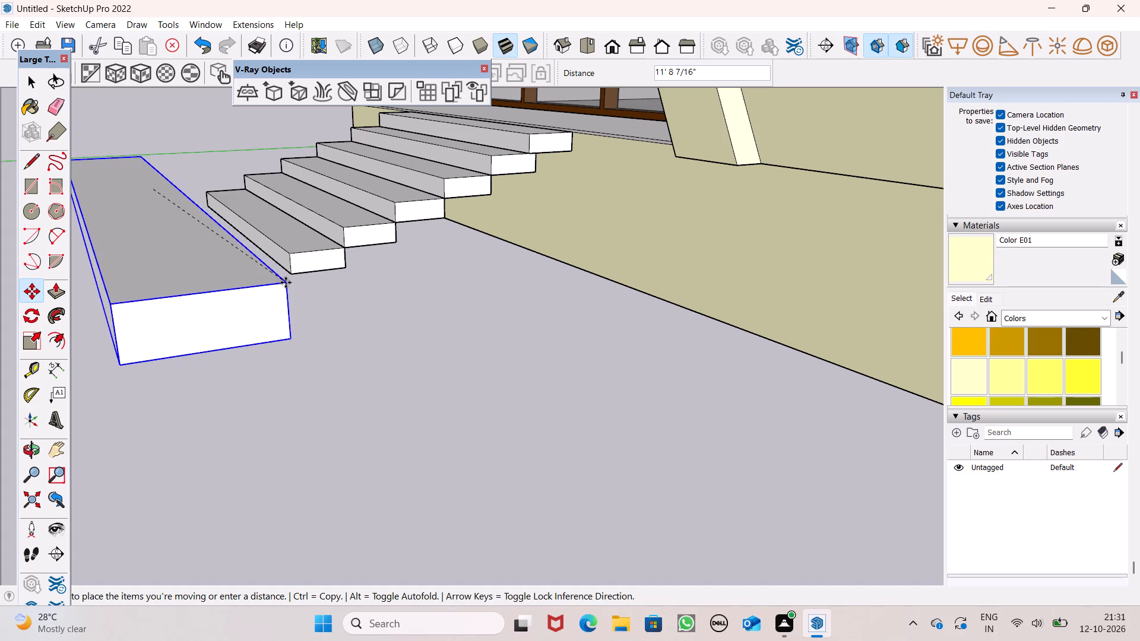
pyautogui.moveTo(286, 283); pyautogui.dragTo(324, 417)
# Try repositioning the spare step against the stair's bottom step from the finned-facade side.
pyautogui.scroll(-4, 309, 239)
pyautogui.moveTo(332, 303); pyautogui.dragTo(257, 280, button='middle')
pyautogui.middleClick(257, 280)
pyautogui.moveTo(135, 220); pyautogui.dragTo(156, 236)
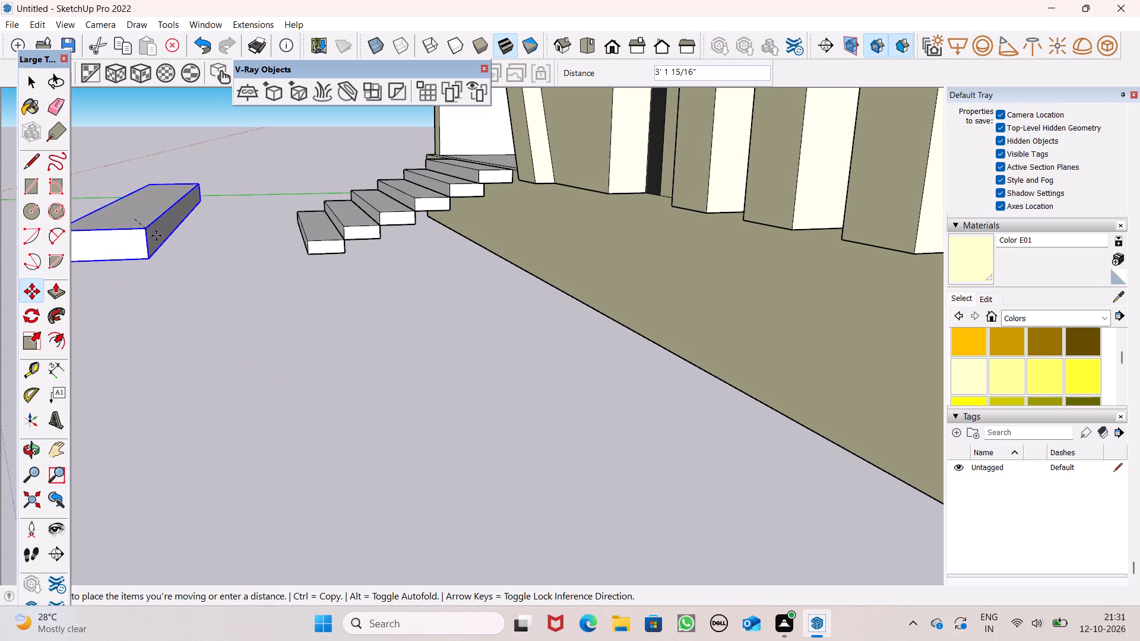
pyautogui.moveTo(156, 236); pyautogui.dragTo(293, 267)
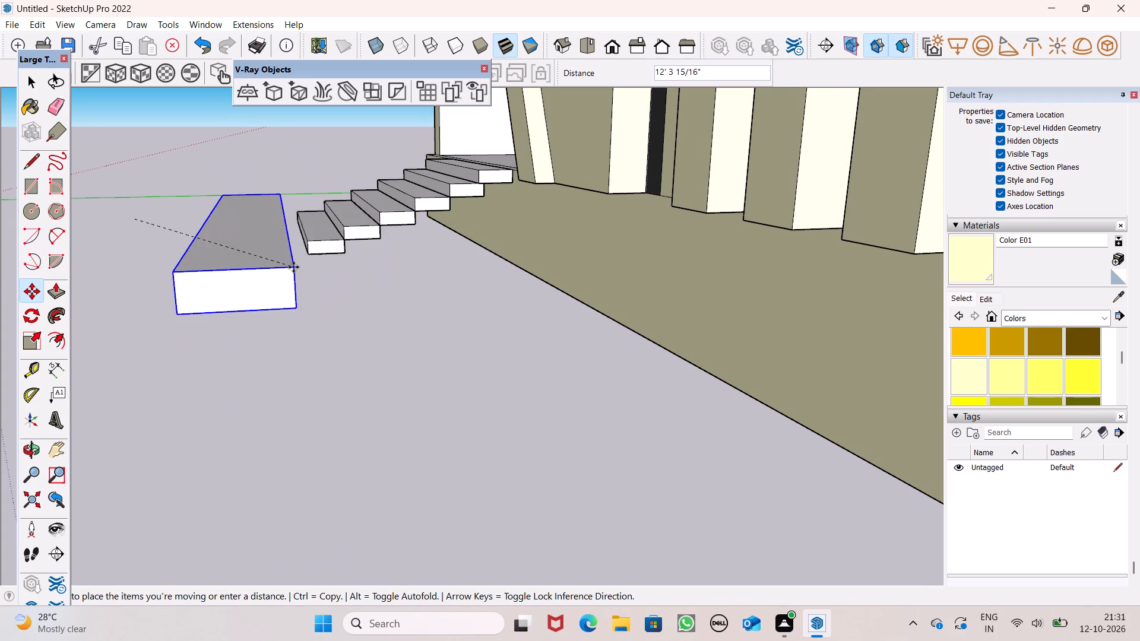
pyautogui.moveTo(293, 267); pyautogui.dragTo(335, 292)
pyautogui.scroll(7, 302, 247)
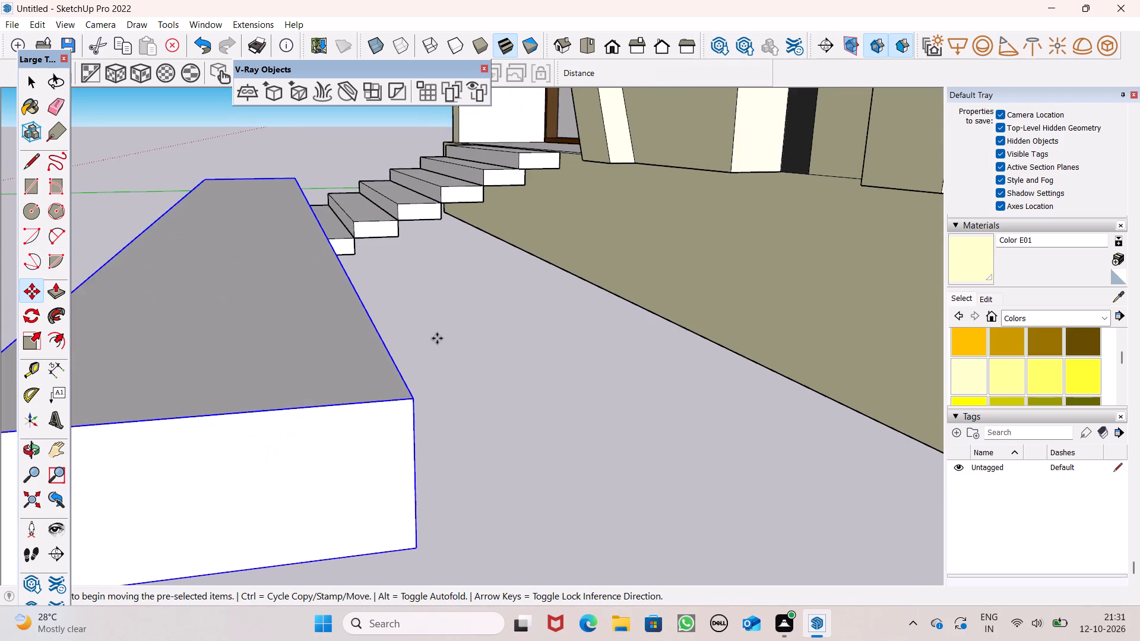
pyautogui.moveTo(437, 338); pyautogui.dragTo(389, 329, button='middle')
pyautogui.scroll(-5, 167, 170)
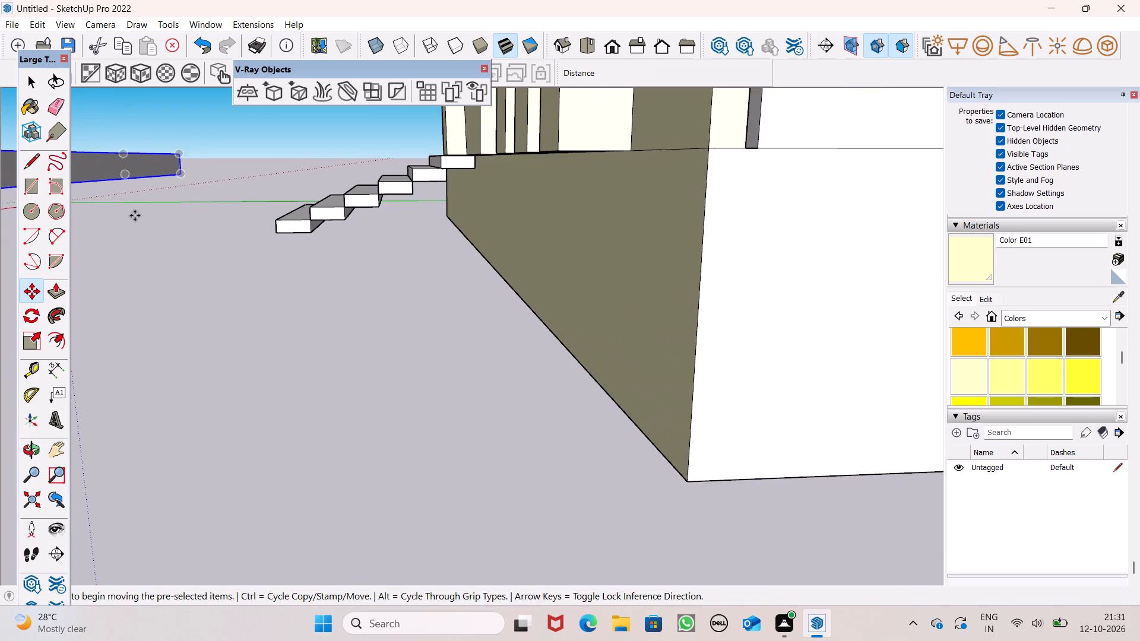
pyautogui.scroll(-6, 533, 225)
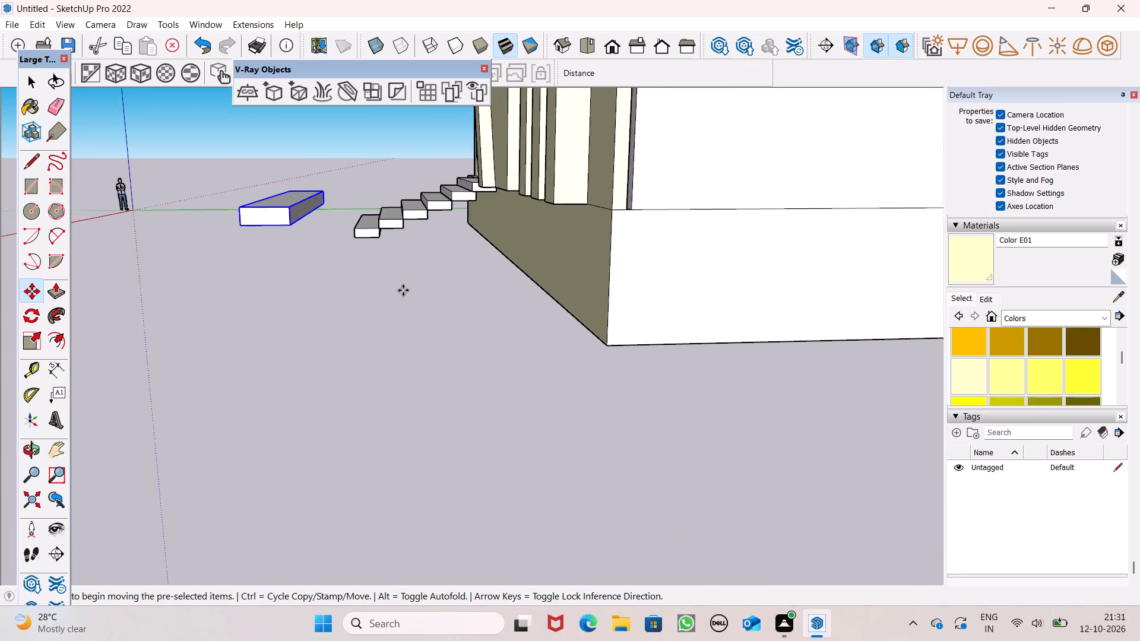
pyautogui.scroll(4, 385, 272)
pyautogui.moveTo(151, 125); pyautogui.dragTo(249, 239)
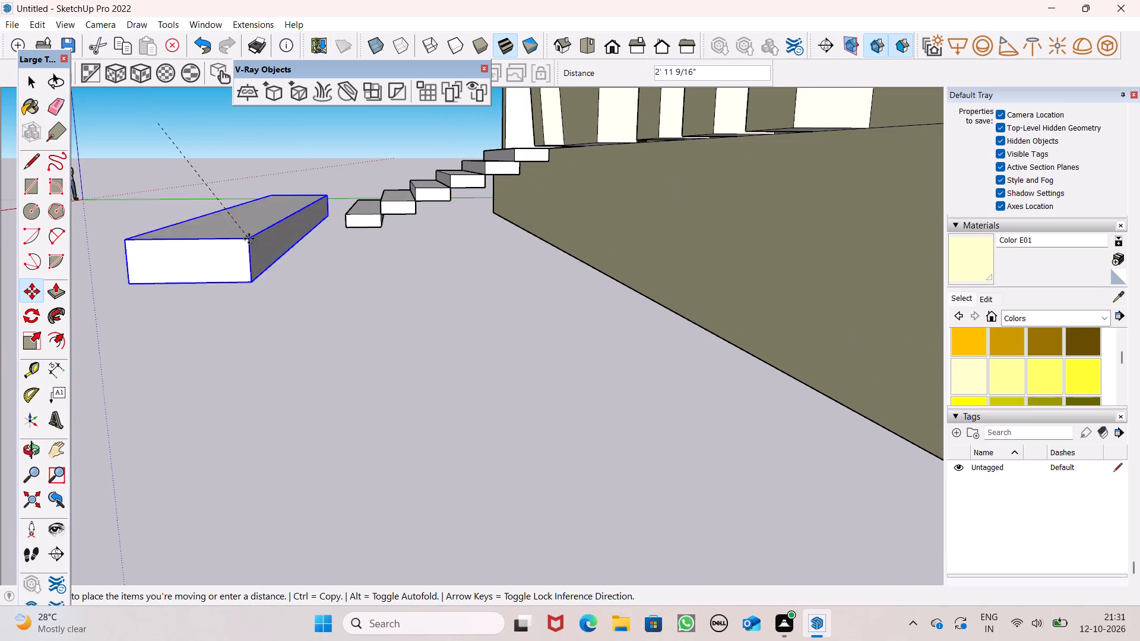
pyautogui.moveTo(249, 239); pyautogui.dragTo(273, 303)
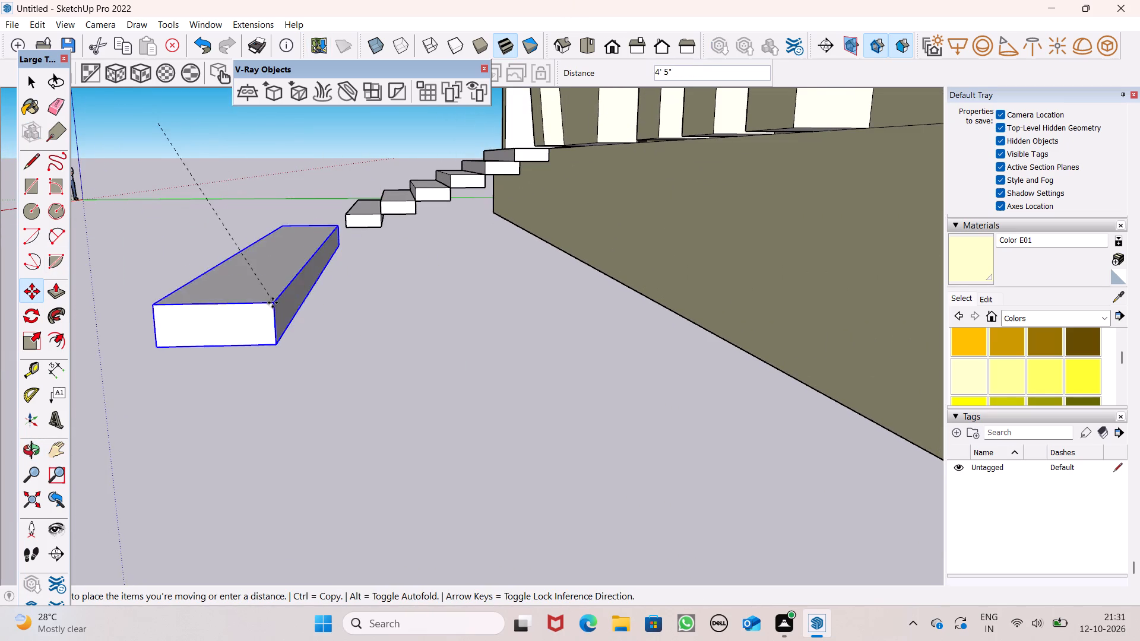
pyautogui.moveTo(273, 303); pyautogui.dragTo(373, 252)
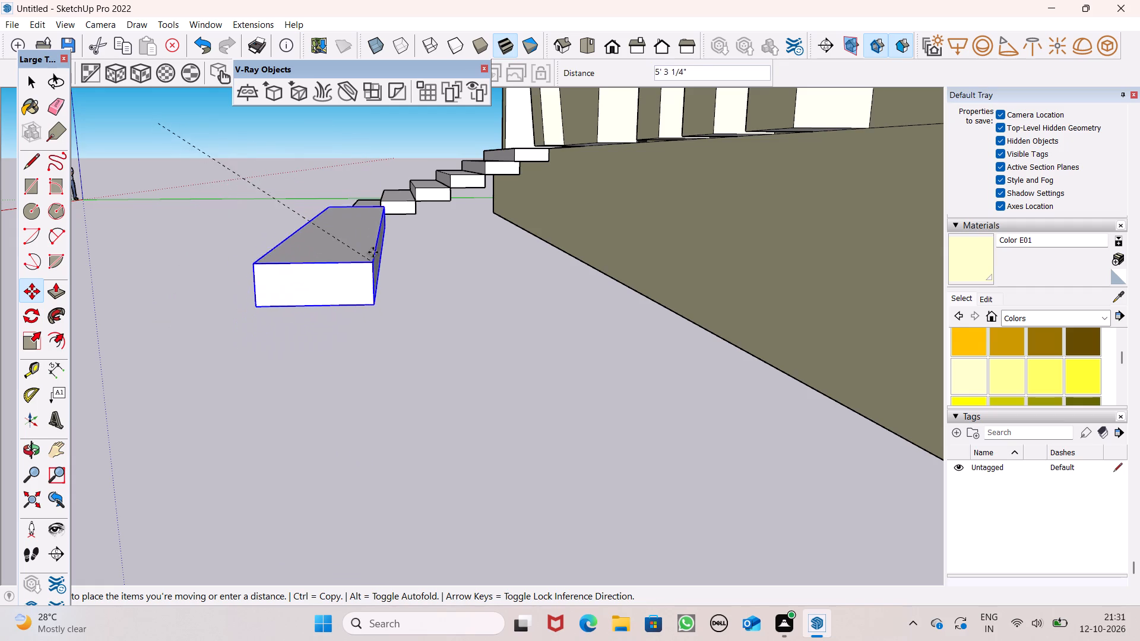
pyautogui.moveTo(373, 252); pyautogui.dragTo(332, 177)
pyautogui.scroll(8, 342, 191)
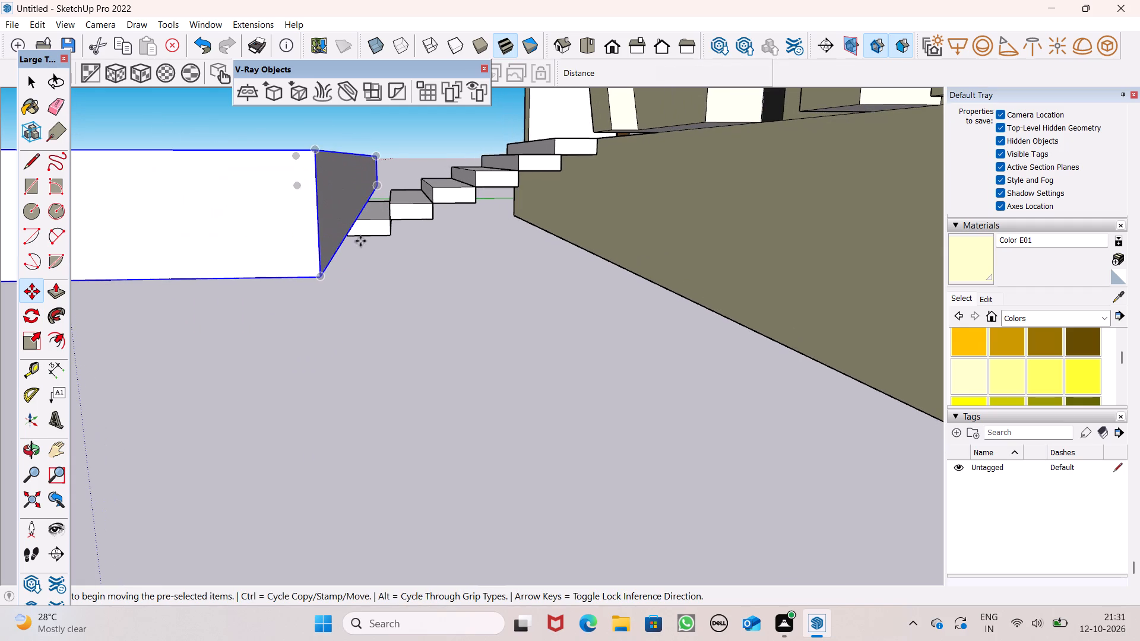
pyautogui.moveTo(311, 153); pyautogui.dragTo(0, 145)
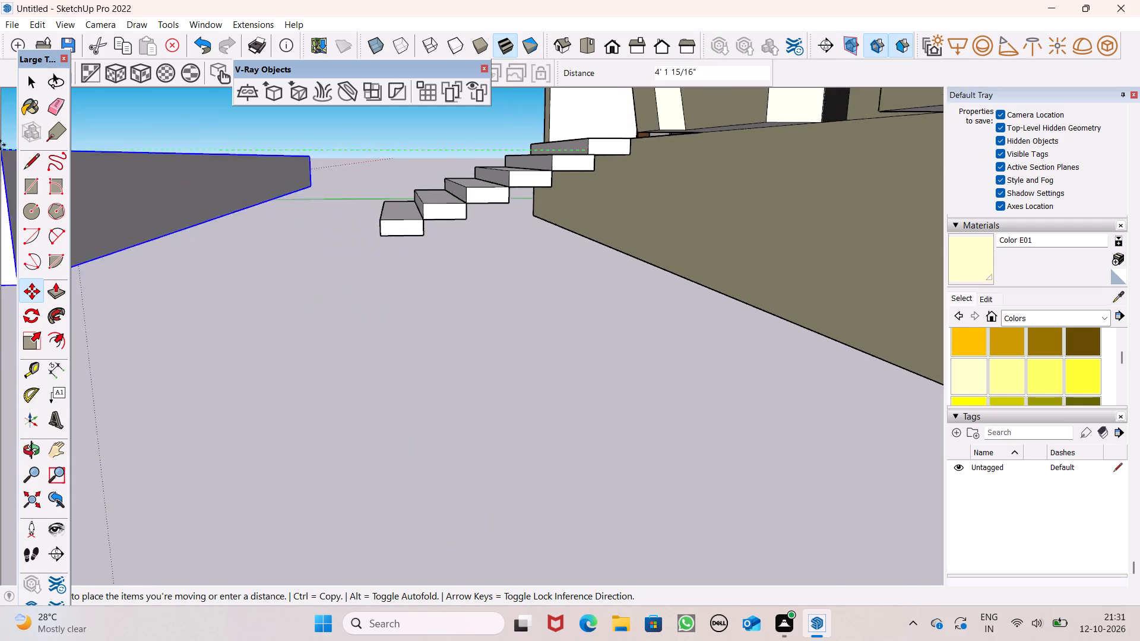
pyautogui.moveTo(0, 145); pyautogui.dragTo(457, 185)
# Move the spare step by its lower inner corner beside the stair's bottom step, viewing from the opposite end of the stair.
pyautogui.scroll(1, 569, 229)
pyautogui.scroll(-3, 569, 229)
pyautogui.moveTo(608, 268); pyautogui.dragTo(636, 273, button='middle')
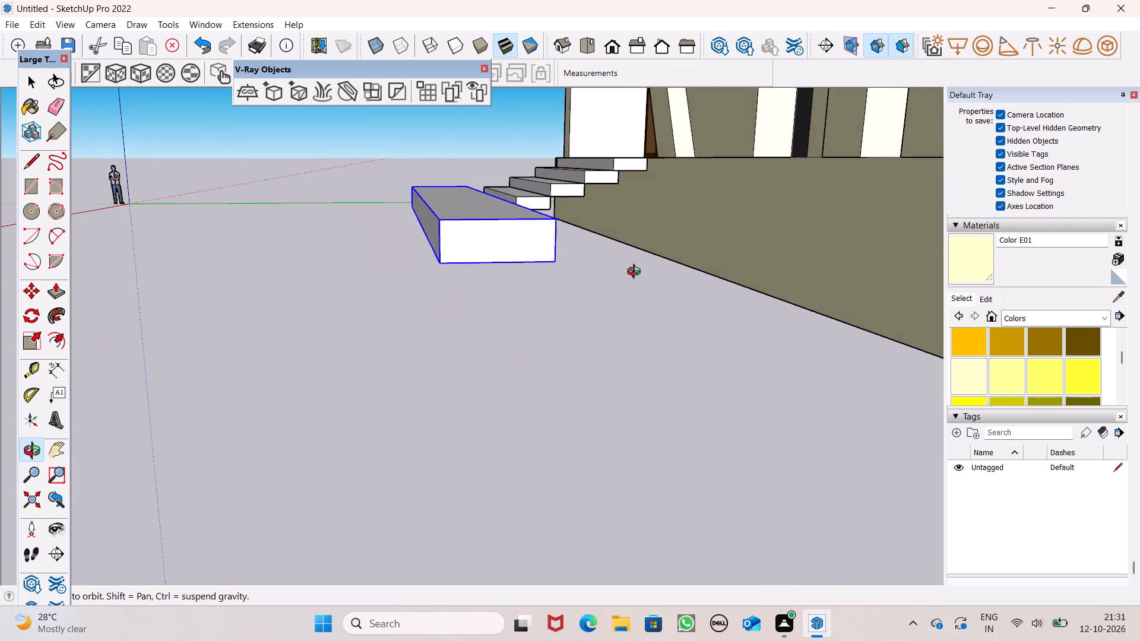
pyautogui.moveTo(636, 273); pyautogui.dragTo(824, 291, button='middle')
pyautogui.scroll(-4, 574, 245)
pyautogui.moveTo(442, 252); pyautogui.dragTo(970, 267, button='middle')
pyautogui.scroll(1, 562, 204)
pyautogui.moveTo(650, 218); pyautogui.dragTo(737, 218, button='middle')
pyautogui.scroll(2, 558, 191)
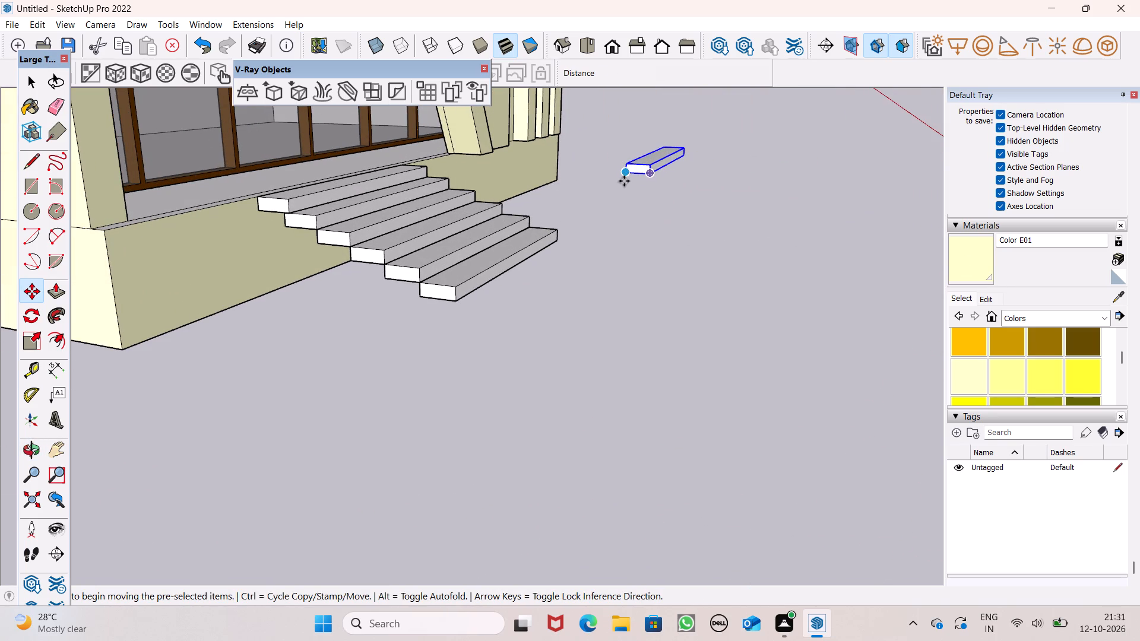
pyautogui.moveTo(624, 180); pyautogui.dragTo(451, 319)
pyautogui.moveTo(460, 328); pyautogui.dragTo(566, 314, button='middle')
pyautogui.scroll(-3, 511, 272)
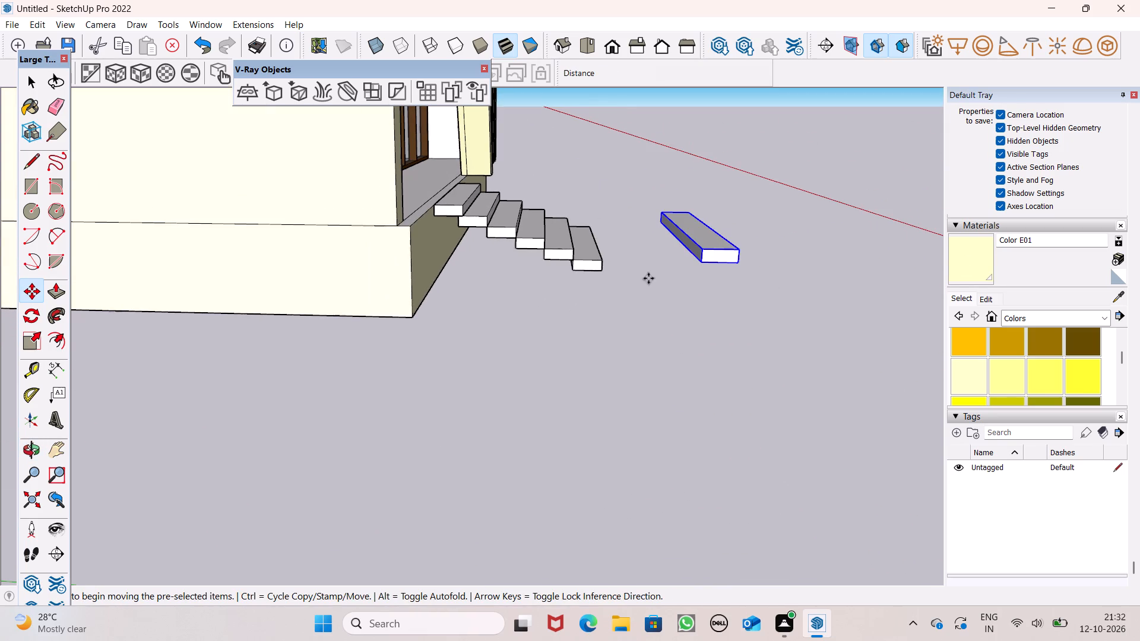
pyautogui.scroll(4, 664, 263)
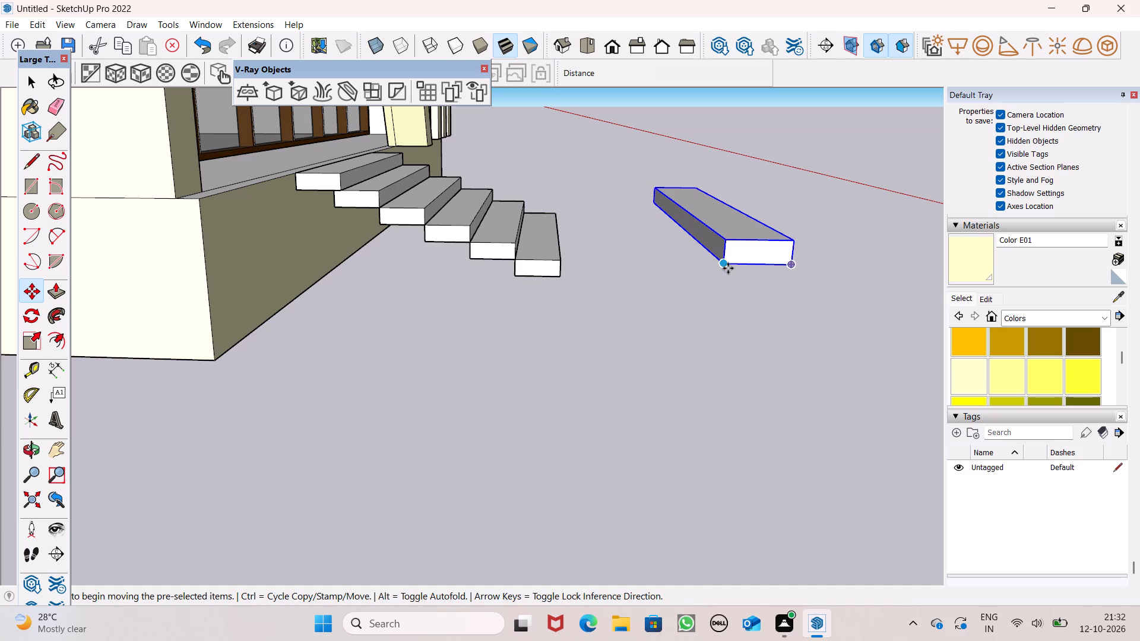
pyautogui.moveTo(724, 268); pyautogui.dragTo(565, 329)
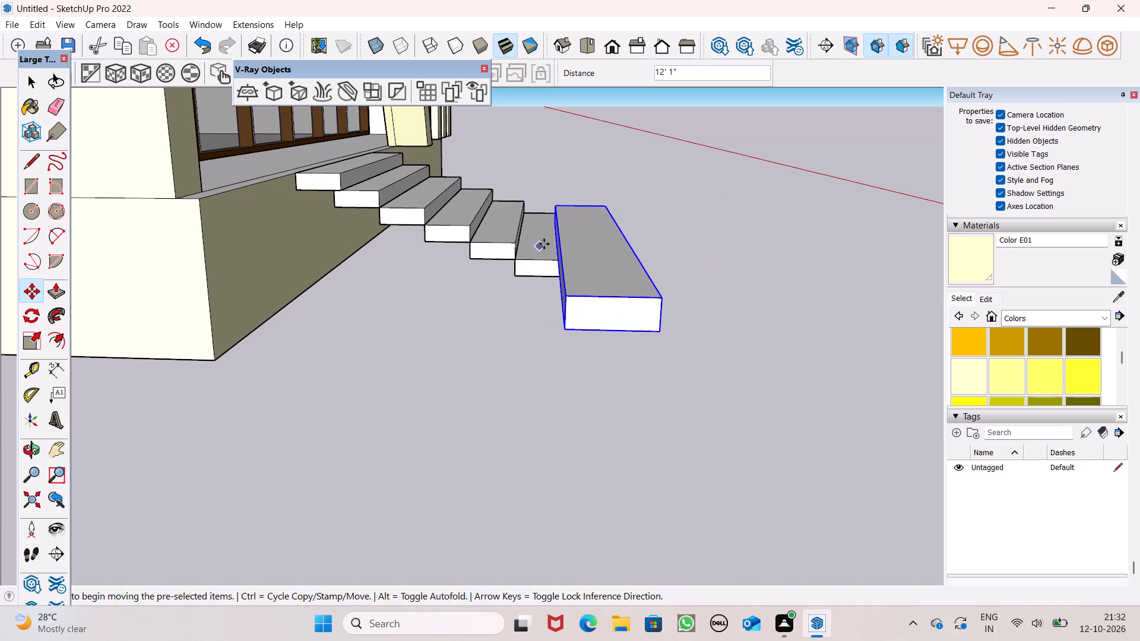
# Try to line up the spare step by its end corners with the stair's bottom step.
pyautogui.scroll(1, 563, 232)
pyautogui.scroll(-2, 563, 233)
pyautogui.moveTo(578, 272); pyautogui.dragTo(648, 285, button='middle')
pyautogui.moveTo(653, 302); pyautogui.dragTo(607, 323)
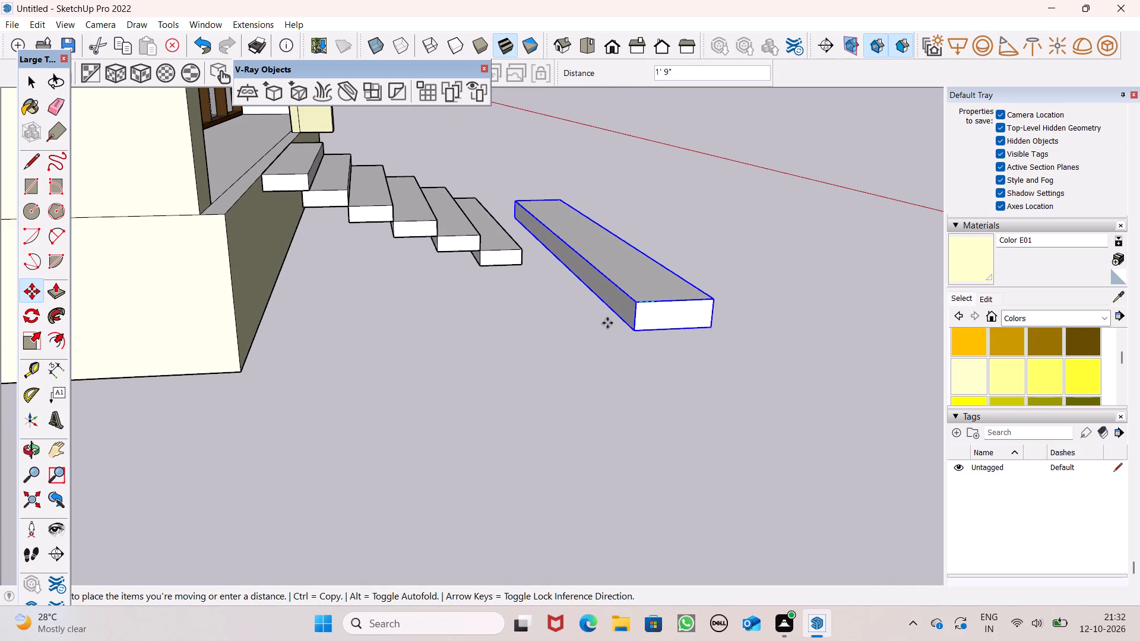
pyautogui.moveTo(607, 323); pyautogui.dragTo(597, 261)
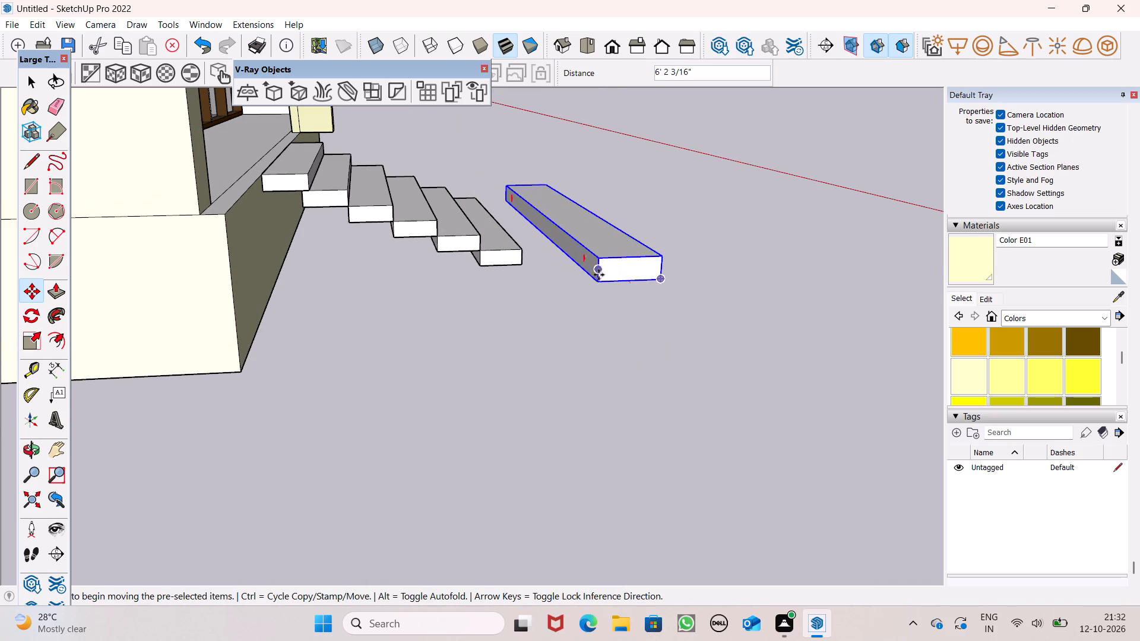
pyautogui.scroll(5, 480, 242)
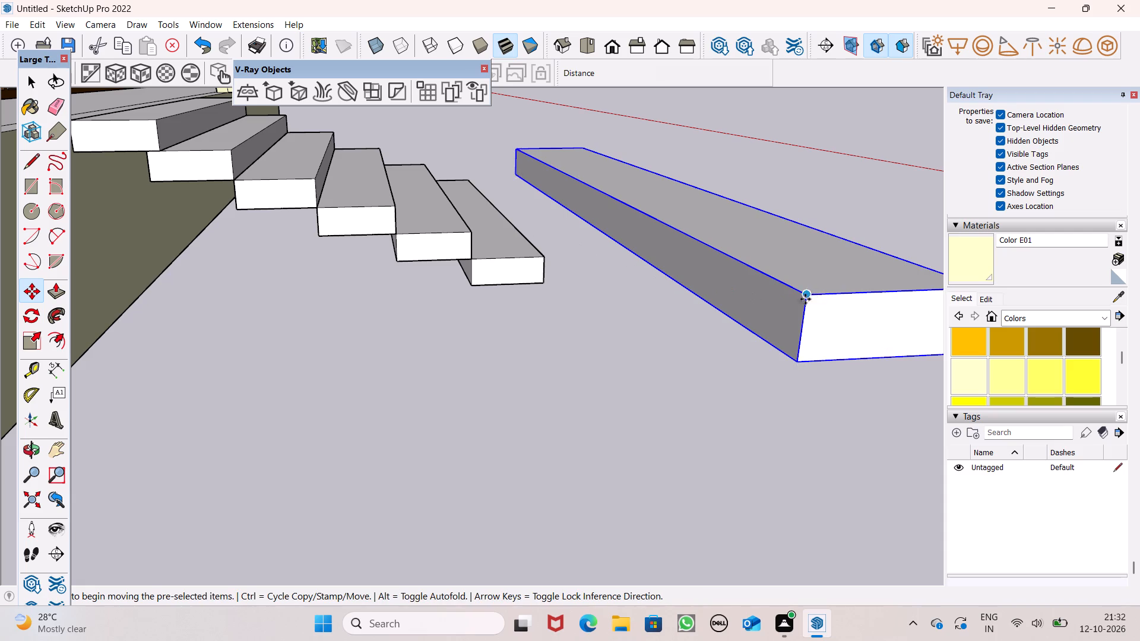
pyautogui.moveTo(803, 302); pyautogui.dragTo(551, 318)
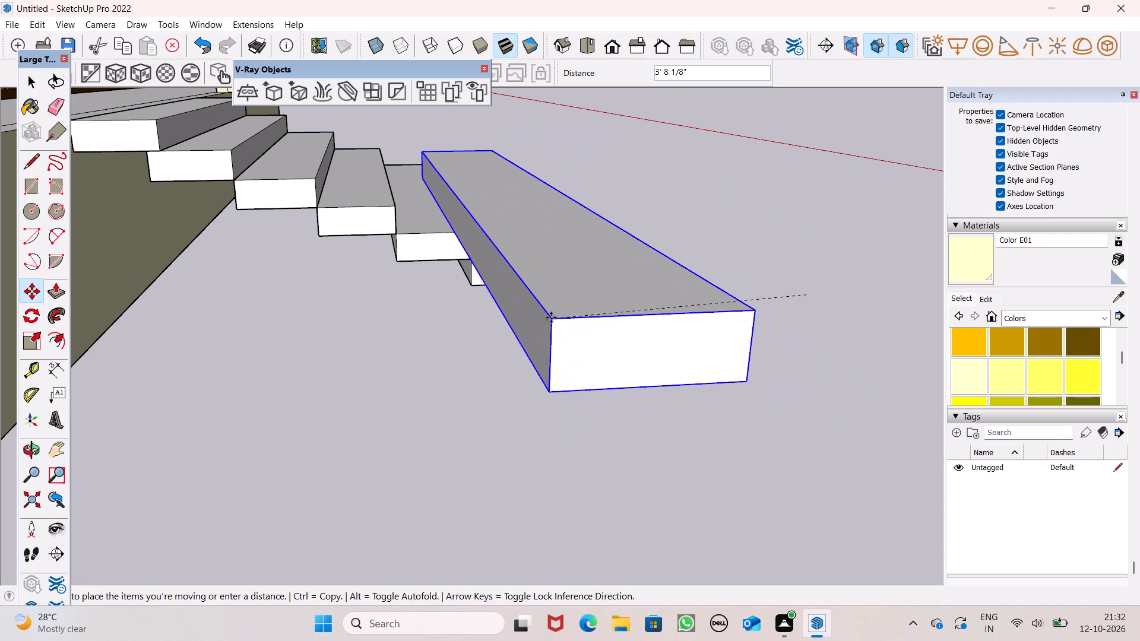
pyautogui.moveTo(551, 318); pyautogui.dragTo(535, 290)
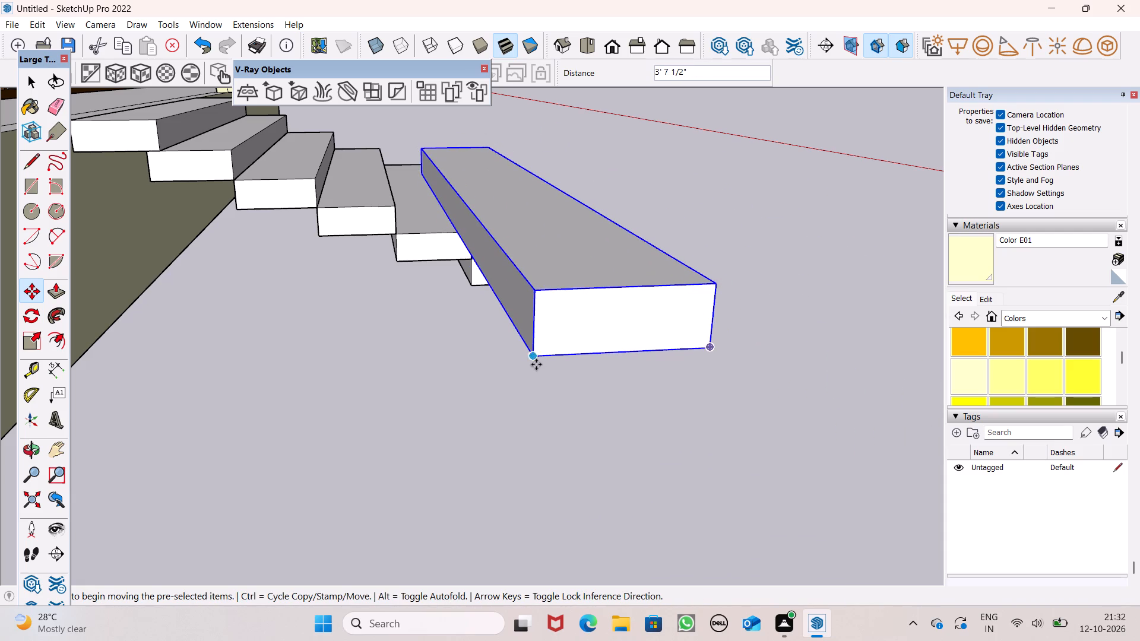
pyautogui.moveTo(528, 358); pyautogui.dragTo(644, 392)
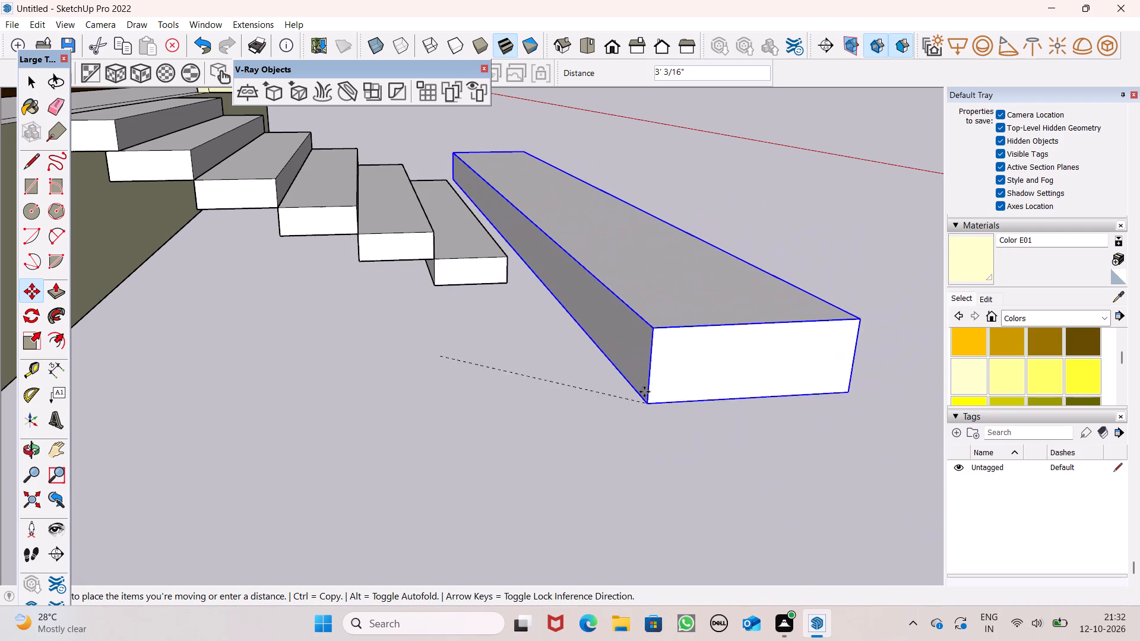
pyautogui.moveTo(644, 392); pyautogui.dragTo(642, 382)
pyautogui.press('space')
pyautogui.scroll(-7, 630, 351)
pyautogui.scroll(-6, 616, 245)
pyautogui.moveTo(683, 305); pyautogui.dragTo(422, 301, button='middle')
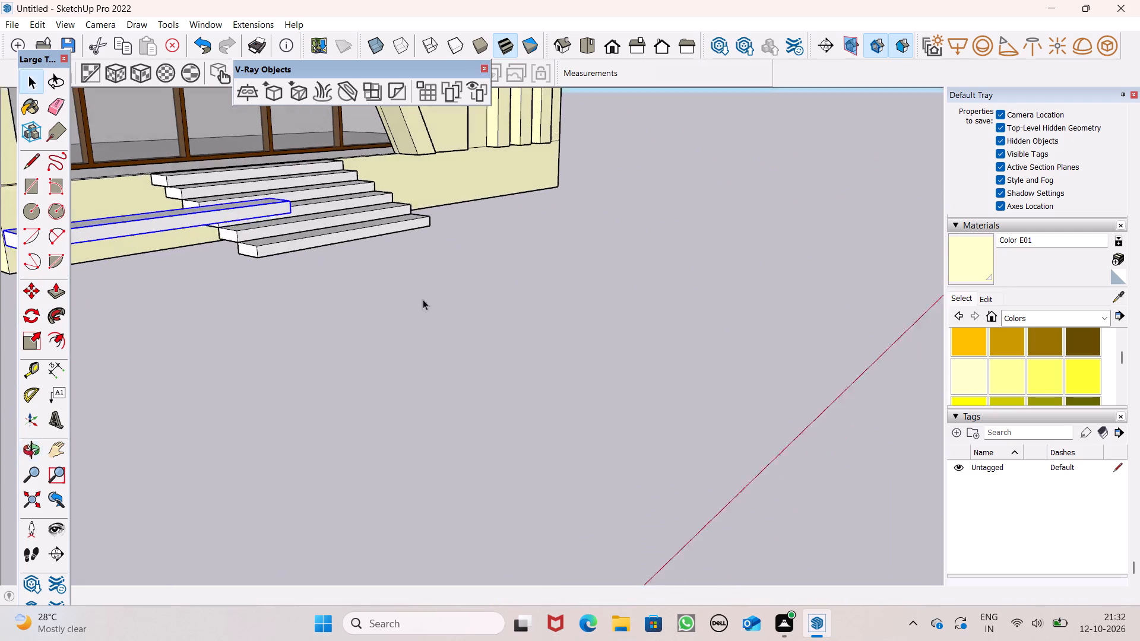
# Undo the spare step and its moves, back to the five-step stair group standing apart from the top step.
pyautogui.press('space')
pyautogui.hotkey('ctrl', 'z')
pyautogui.hotkey('ctrl', 'z')
pyautogui.hotkey('ctrl', 'z')
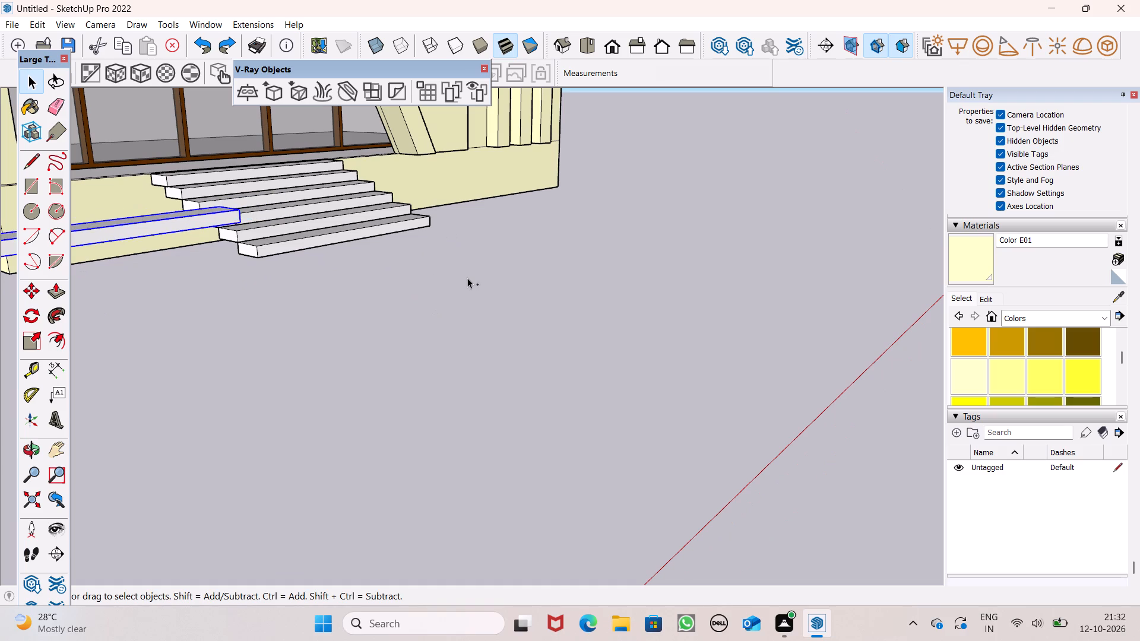
pyautogui.hotkey('ctrl', 'z')
pyautogui.hotkey('ctrl', 'z')
pyautogui.hotkey('ctrl', 'z')
pyautogui.hotkey('ctrl', 'z')
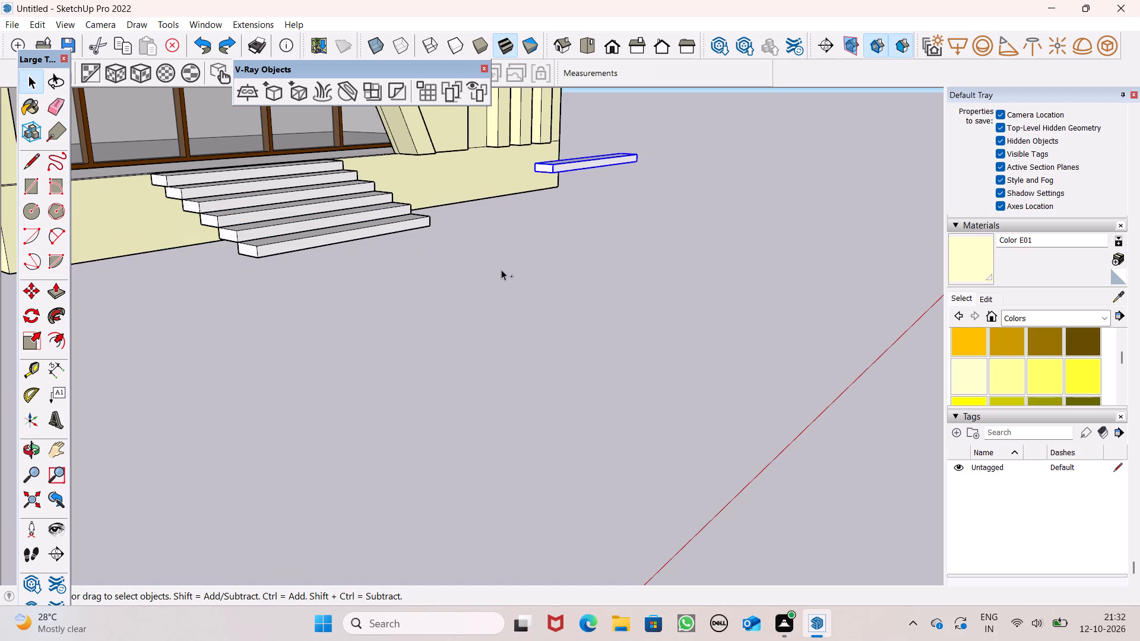
pyautogui.hotkey('ctrl', 'z')
pyautogui.hotkey('ctrl', 'z')
pyautogui.hotkey('ctrl', 'z')
pyautogui.hotkey('ctrl', 'z')
pyautogui.hotkey('ctrl', 'z')
pyautogui.hotkey('ctrl', 'z')
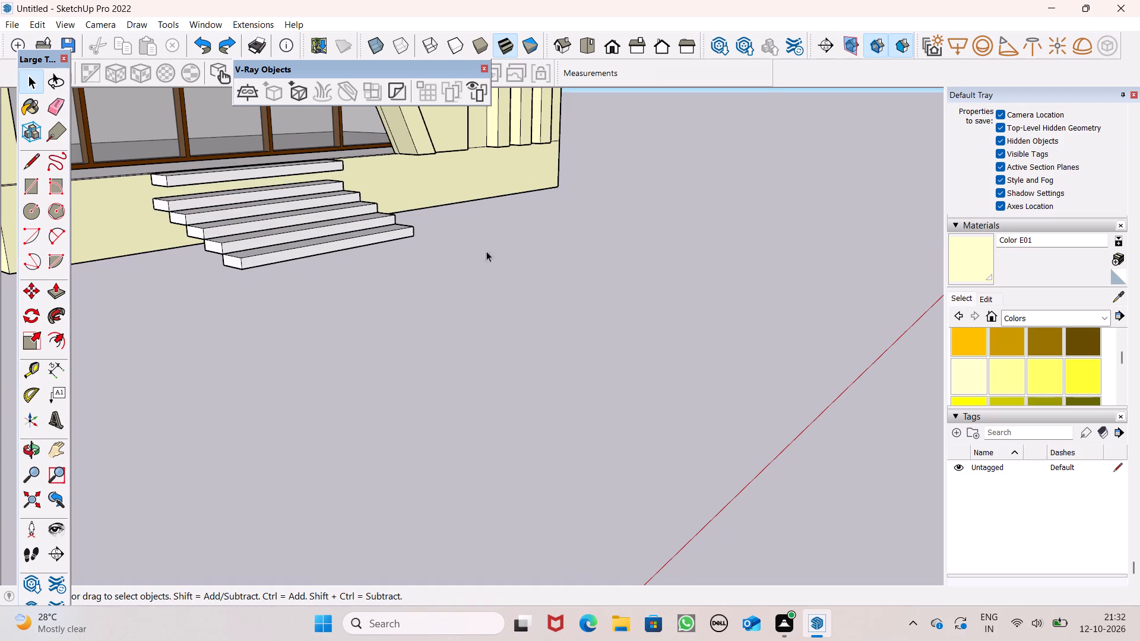
# Copy the top step at the building base to just beyond the five-step group's bottom step.
pyautogui.press('space')
pyautogui.moveTo(249, 223); pyautogui.dragTo(356, 245, button='middle')
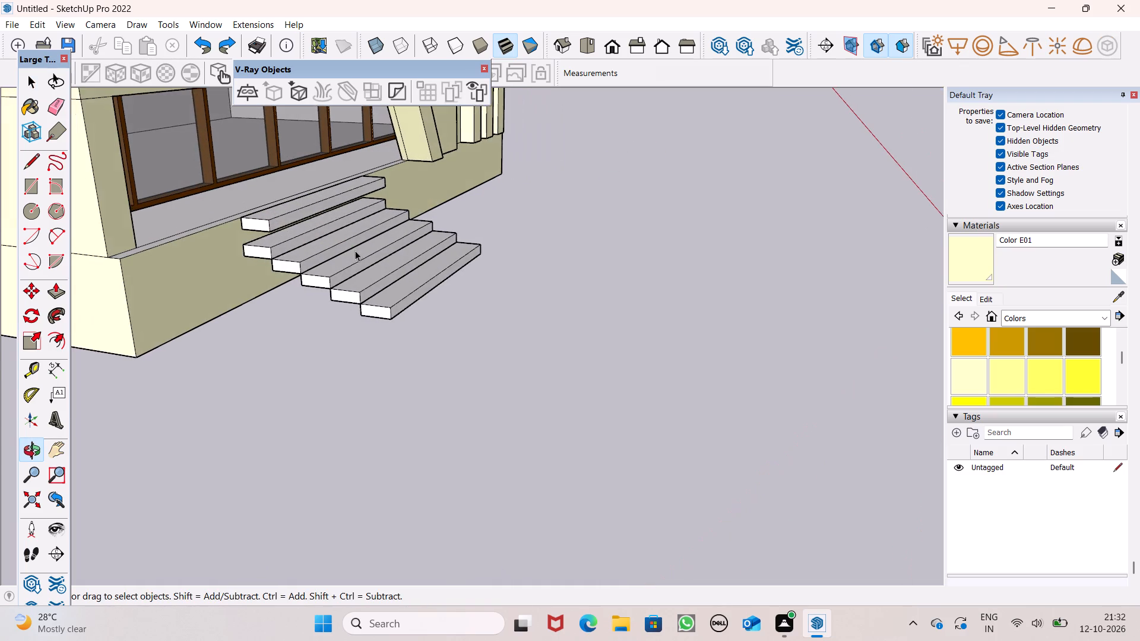
pyautogui.scroll(2, 353, 264)
pyautogui.click(271, 197)
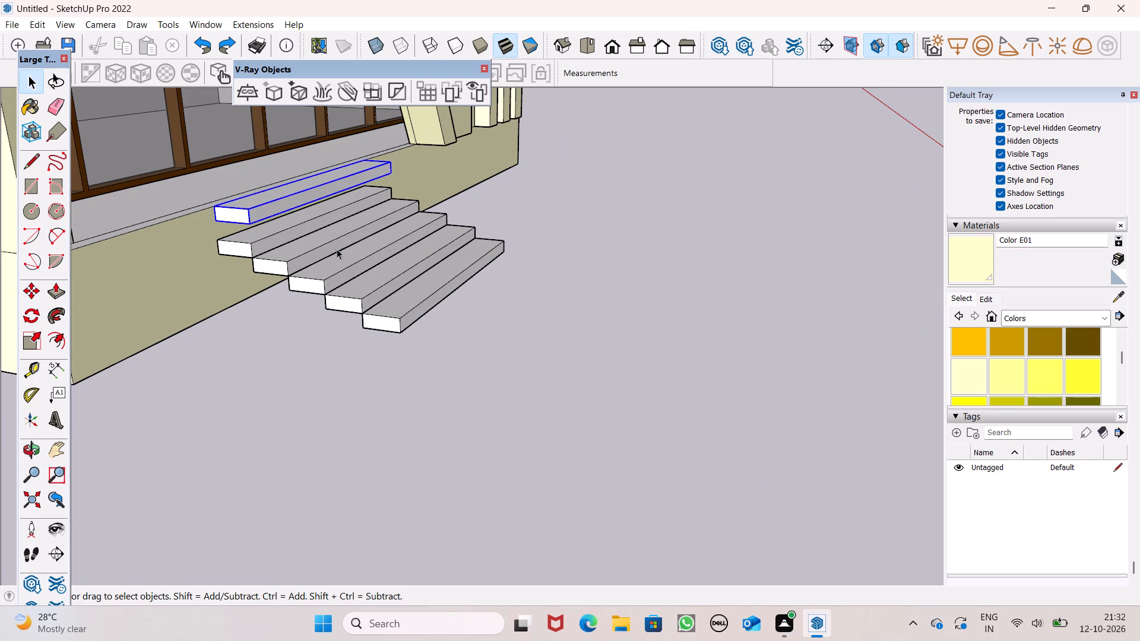
pyautogui.moveTo(547, 349); pyautogui.dragTo(514, 347)
pyautogui.click(365, 294)
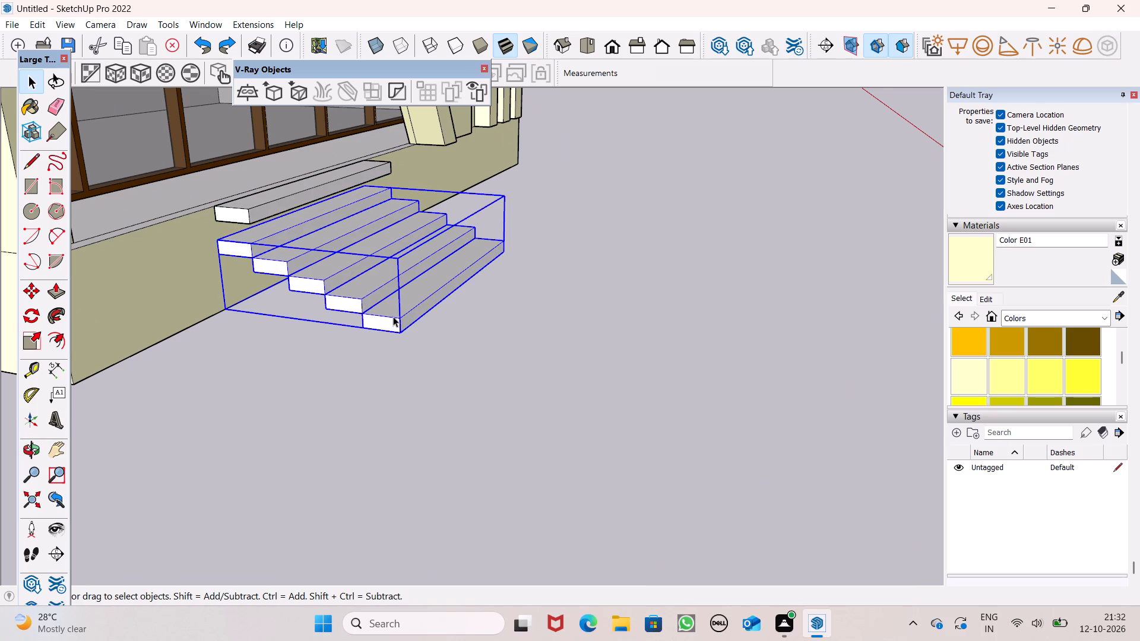
pyautogui.moveTo(430, 348); pyautogui.dragTo(431, 354)
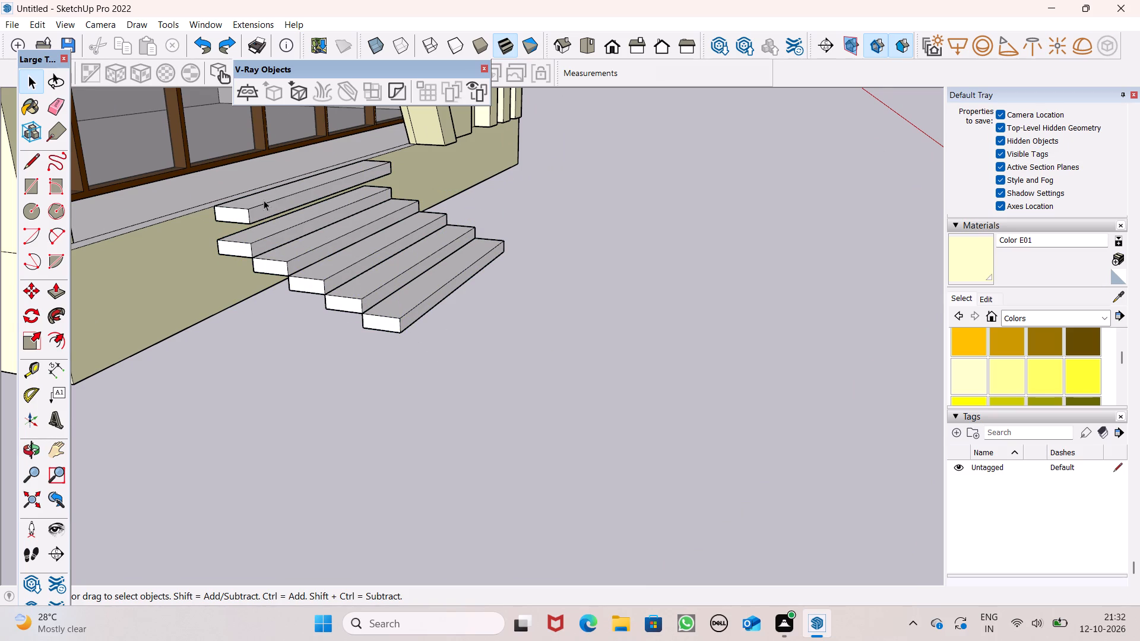
pyautogui.click(264, 206)
pyautogui.press('m')
pyautogui.press('Return')
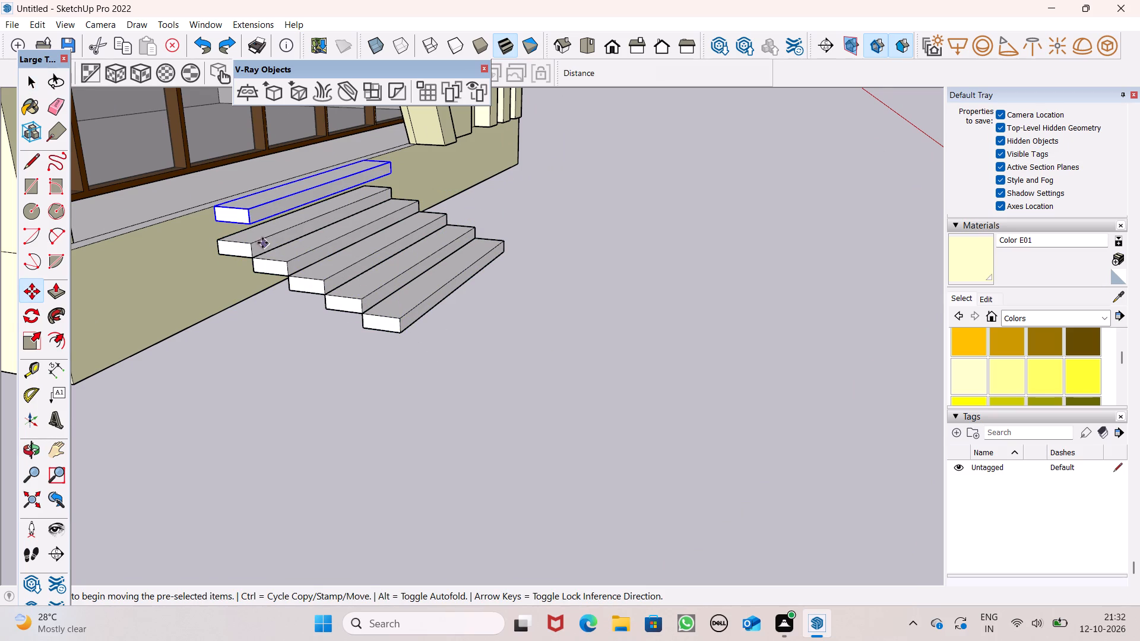
pyautogui.moveTo(216, 221); pyautogui.dragTo(325, 284)
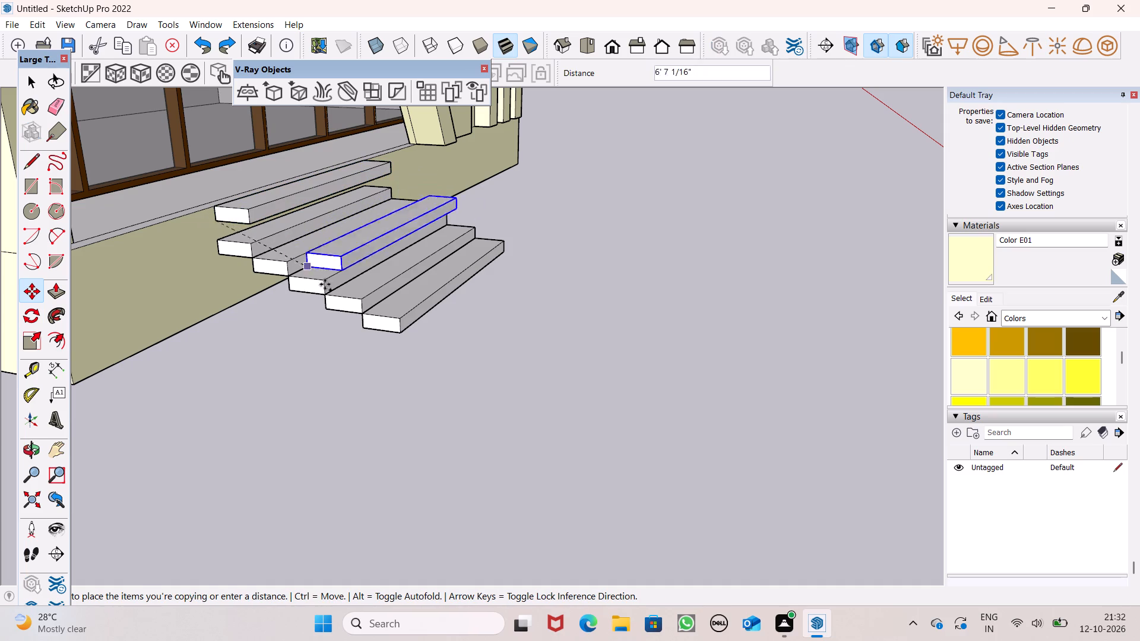
pyautogui.moveTo(325, 284); pyautogui.dragTo(391, 357)
# Move the copied step by its lower end corner to open ground in front of the bottom step.
pyautogui.moveTo(397, 368); pyautogui.dragTo(486, 353, button='middle')
pyautogui.moveTo(479, 345); pyautogui.dragTo(416, 595)
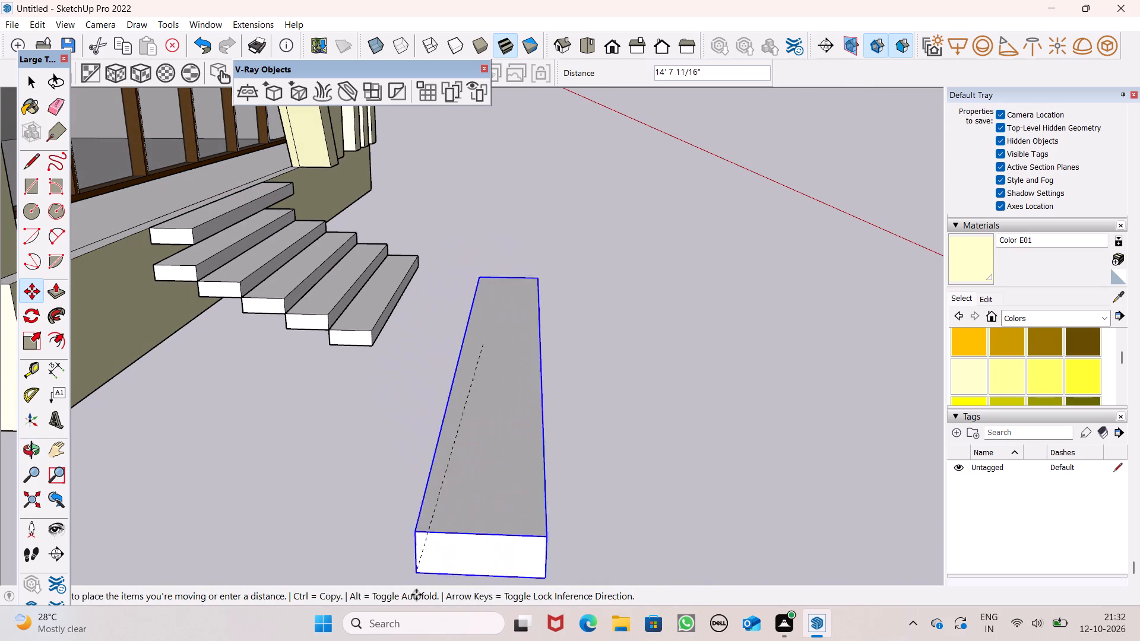
pyautogui.moveTo(416, 595); pyautogui.dragTo(343, 328)
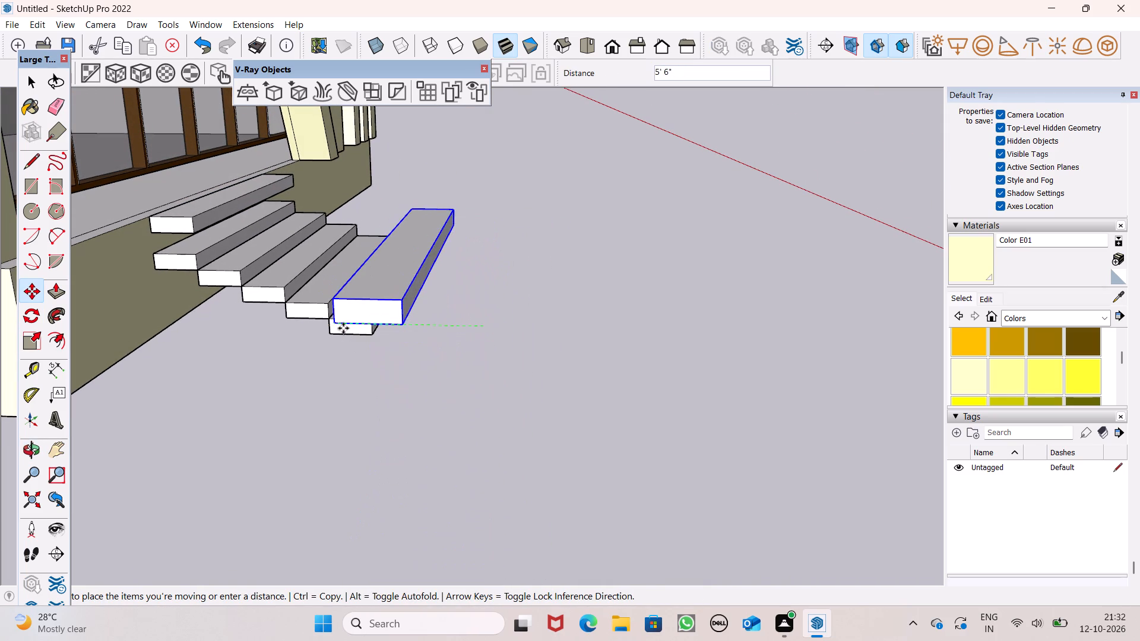
pyautogui.moveTo(343, 328); pyautogui.dragTo(452, 382)
pyautogui.press('space')
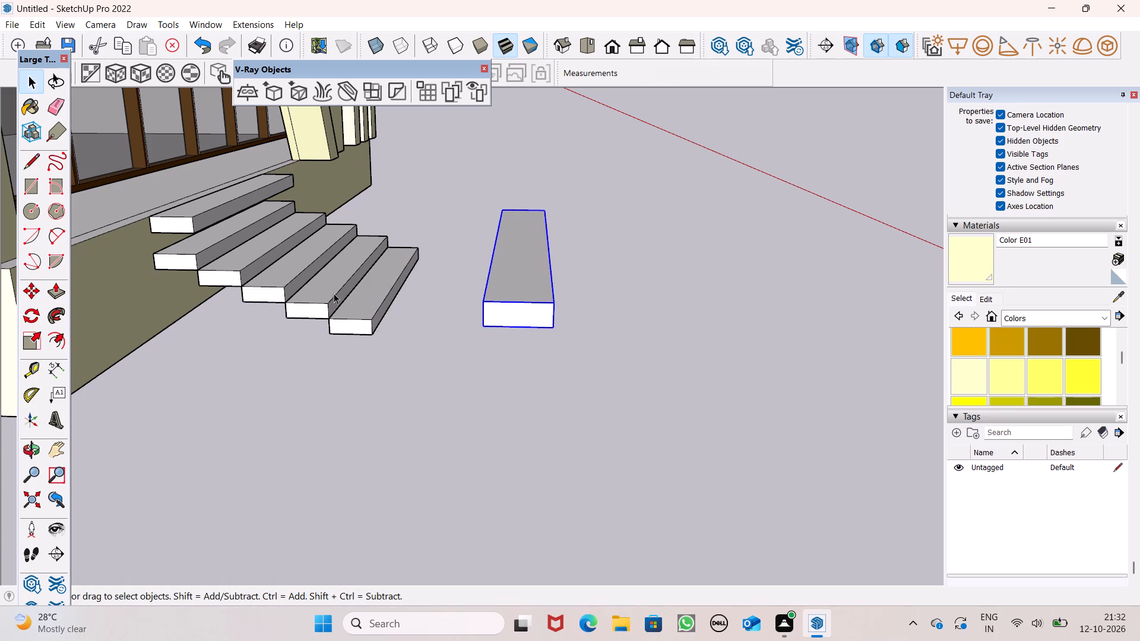
# Move the five-step stair group away from the building front into open ground, clear of the top step.
pyautogui.moveTo(330, 290); pyautogui.dragTo(331, 295)
pyautogui.click(340, 289)
pyautogui.scroll(-6, 433, 301)
pyautogui.moveTo(470, 328); pyautogui.dragTo(267, 396, button='middle')
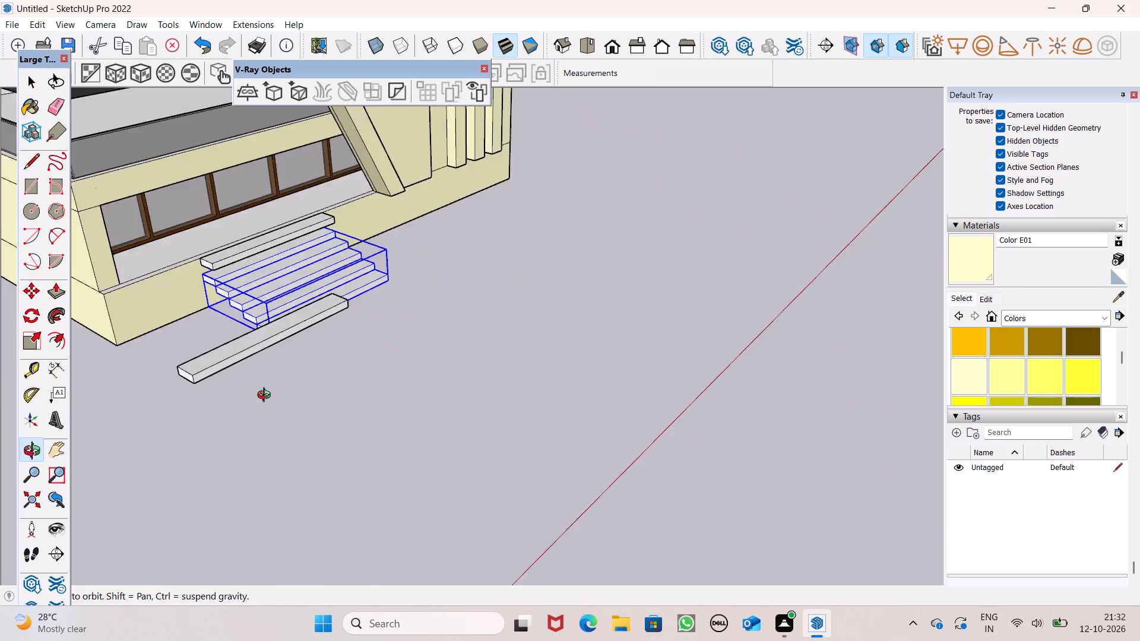
pyautogui.moveTo(267, 396); pyautogui.dragTo(9, 394, button='middle')
pyautogui.press('m')
pyautogui.hotkey('shift', 'Return')
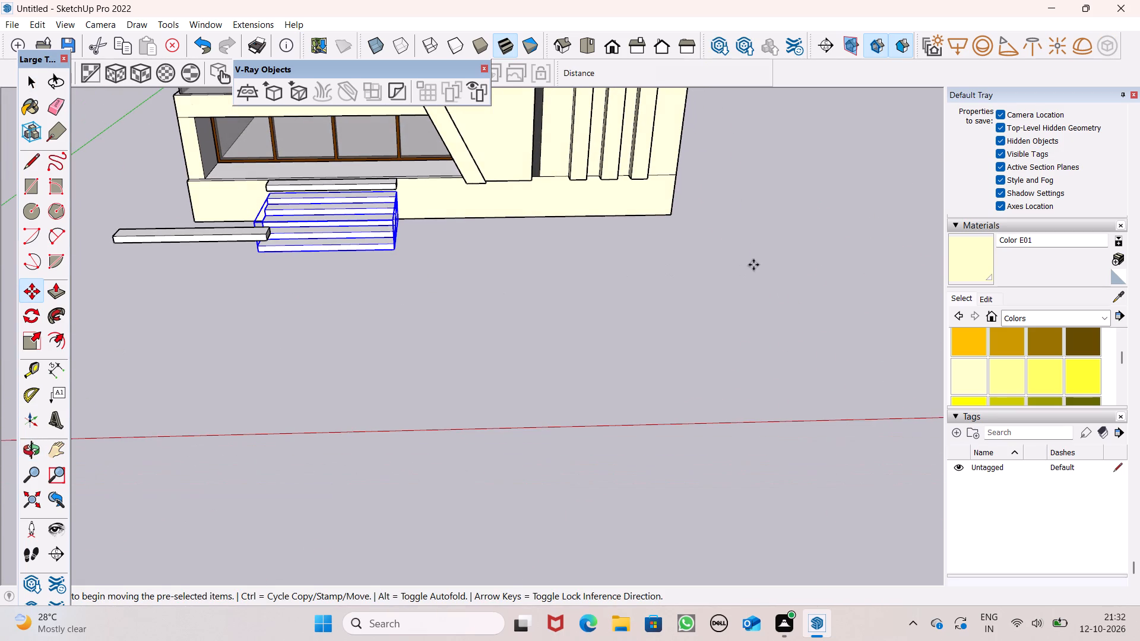
pyautogui.press('Return')
pyautogui.scroll(1, 1138, 295)
pyautogui.scroll(3, 812, 306)
pyautogui.scroll(-4, 672, 288)
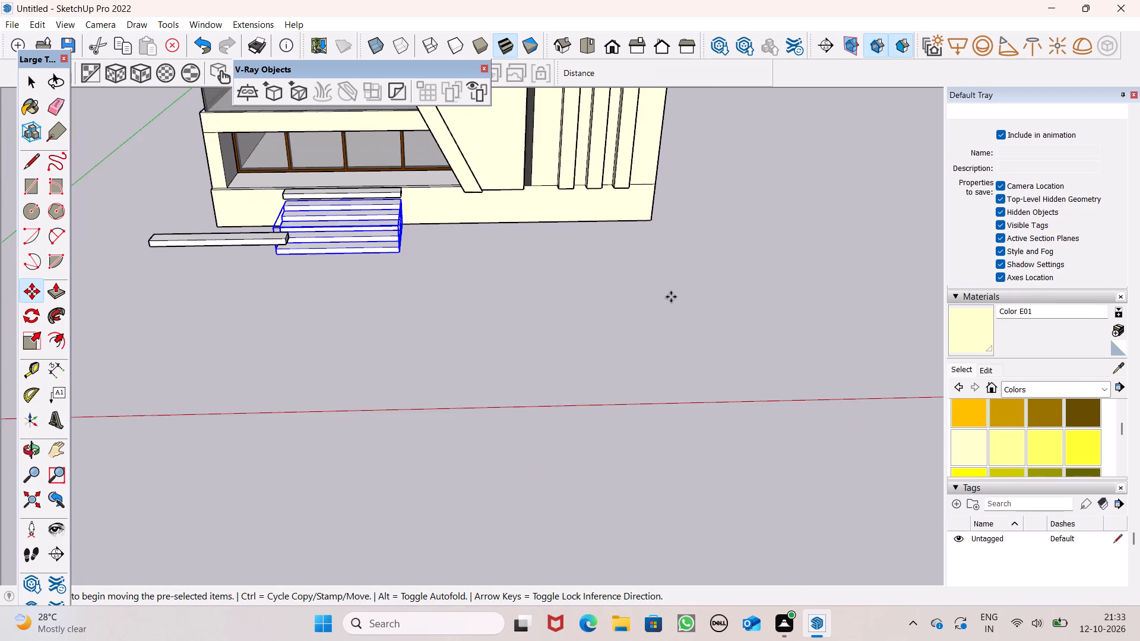
pyautogui.moveTo(670, 296); pyautogui.dragTo(400, 273, button='middle')
pyautogui.scroll(5, 428, 237)
pyautogui.moveTo(408, 230); pyautogui.dragTo(403, 249)
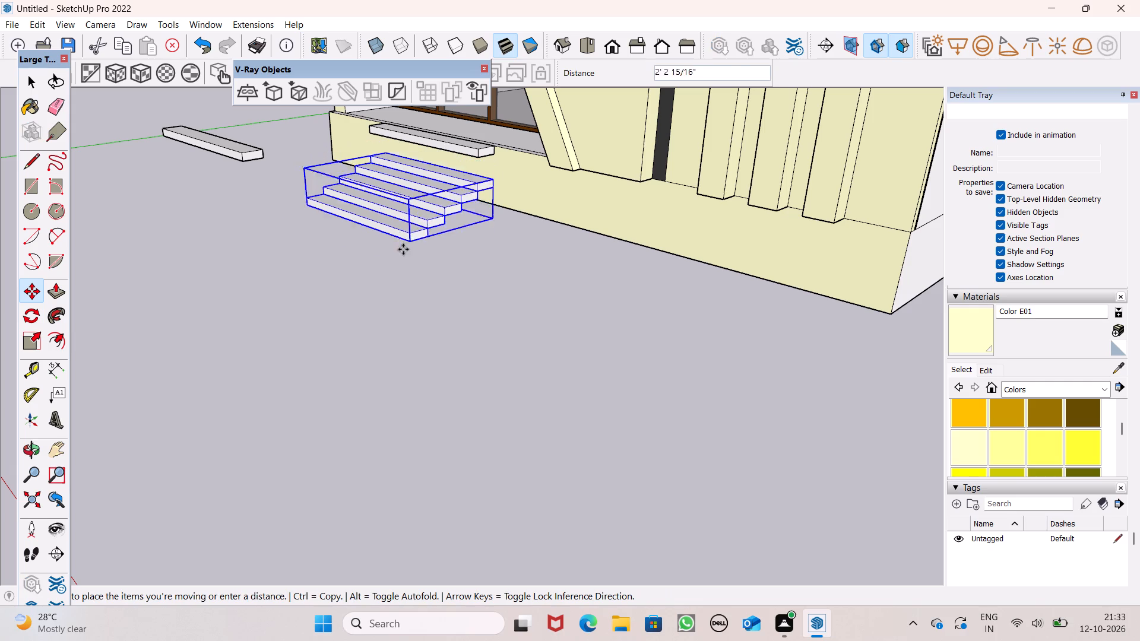
pyautogui.moveTo(403, 249); pyautogui.dragTo(324, 338)
pyautogui.press('space')
pyautogui.click(587, 360)
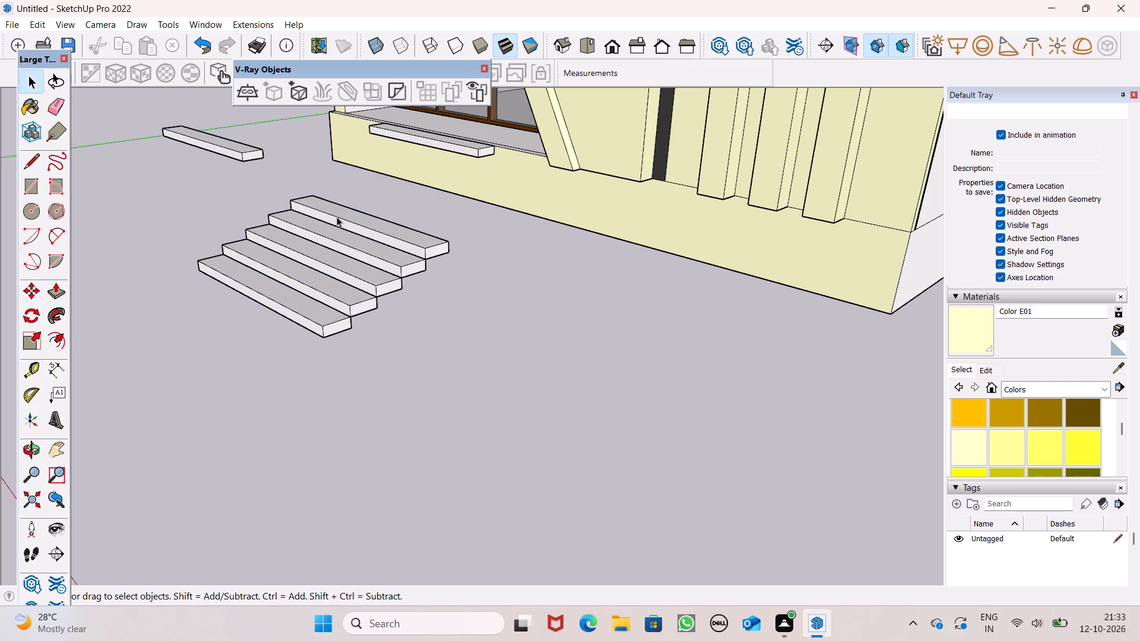
# Move the top step from the building base to the rear upper corner of the five-step group's highest step.
pyautogui.click(461, 142)
pyautogui.press('m')
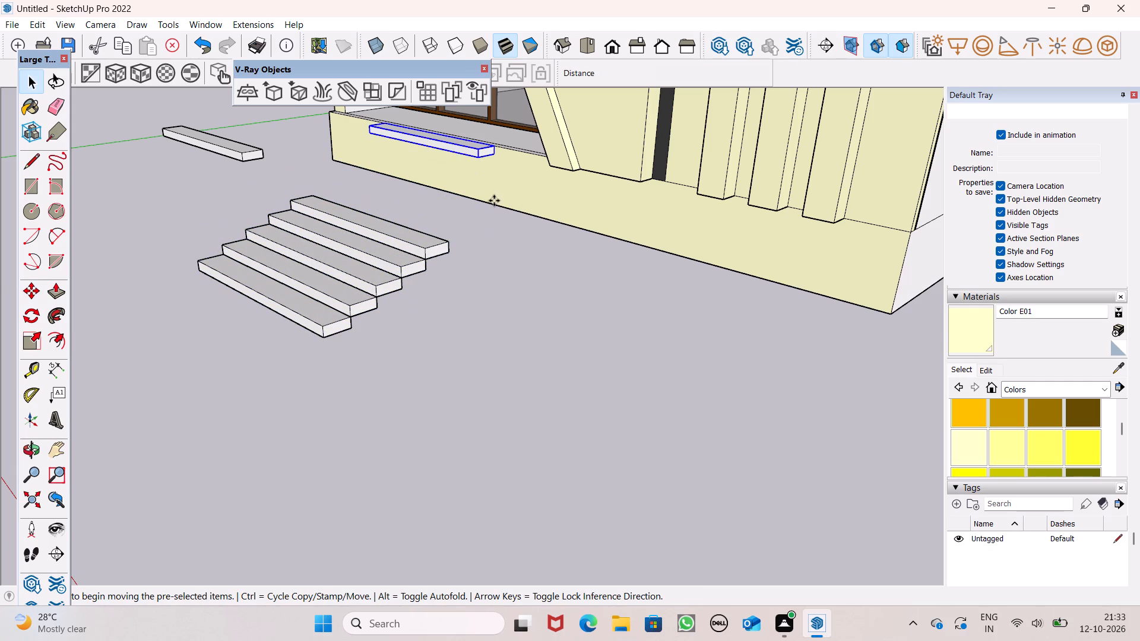
pyautogui.press('Return')
pyautogui.scroll(5, 494, 201)
pyautogui.moveTo(467, 128); pyautogui.dragTo(451, 193)
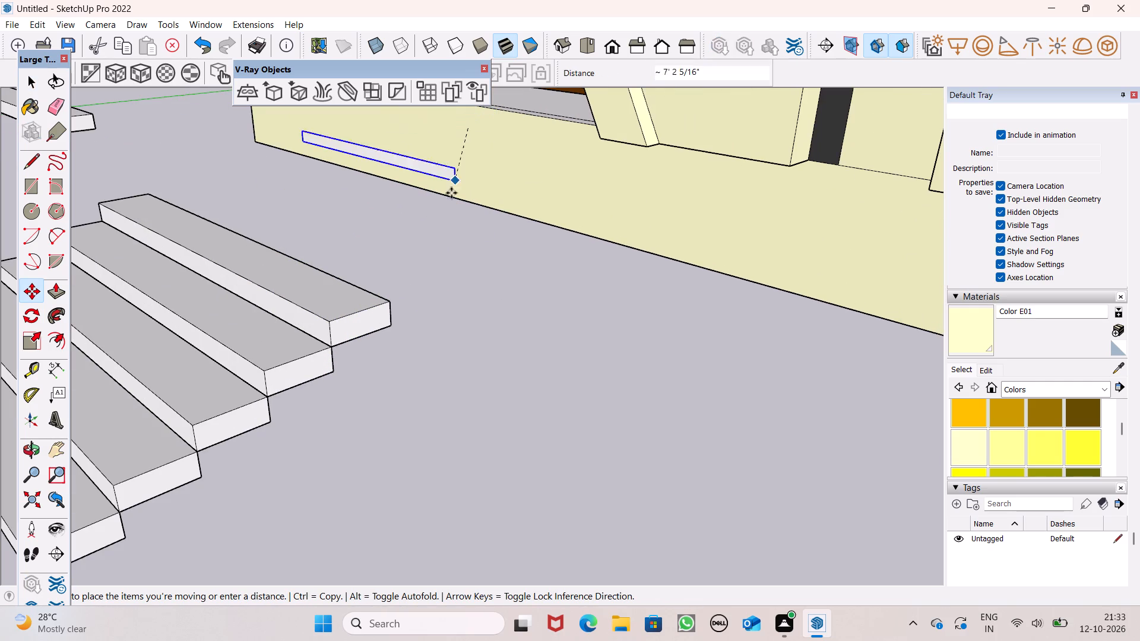
pyautogui.moveTo(451, 193); pyautogui.dragTo(387, 300)
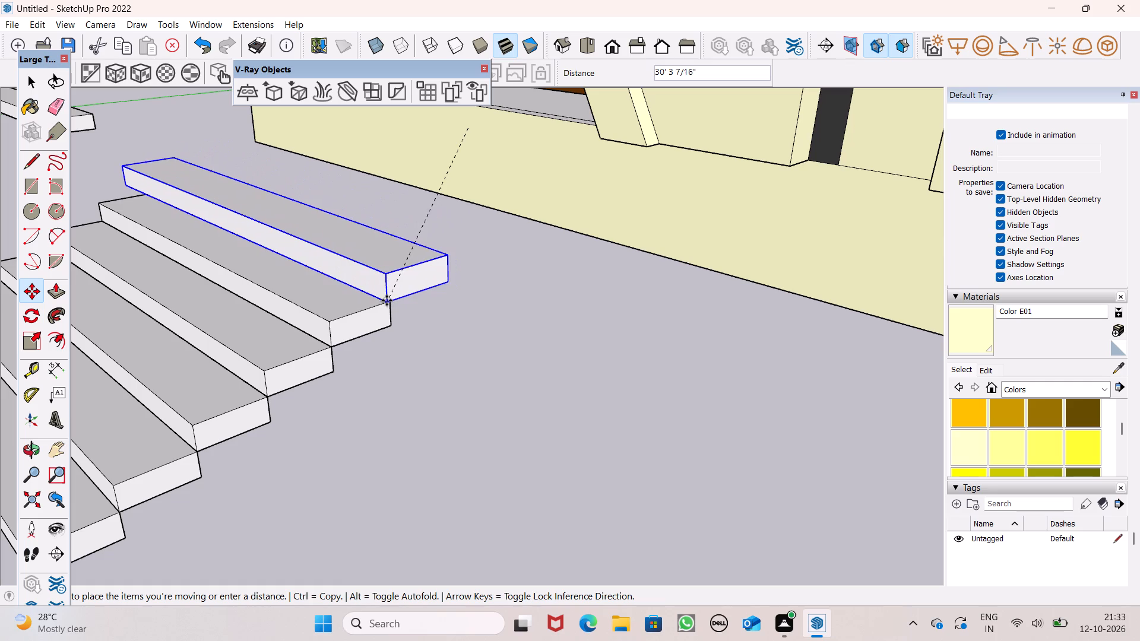
pyautogui.moveTo(387, 300); pyautogui.dragTo(384, 302)
pyautogui.scroll(8, 385, 304)
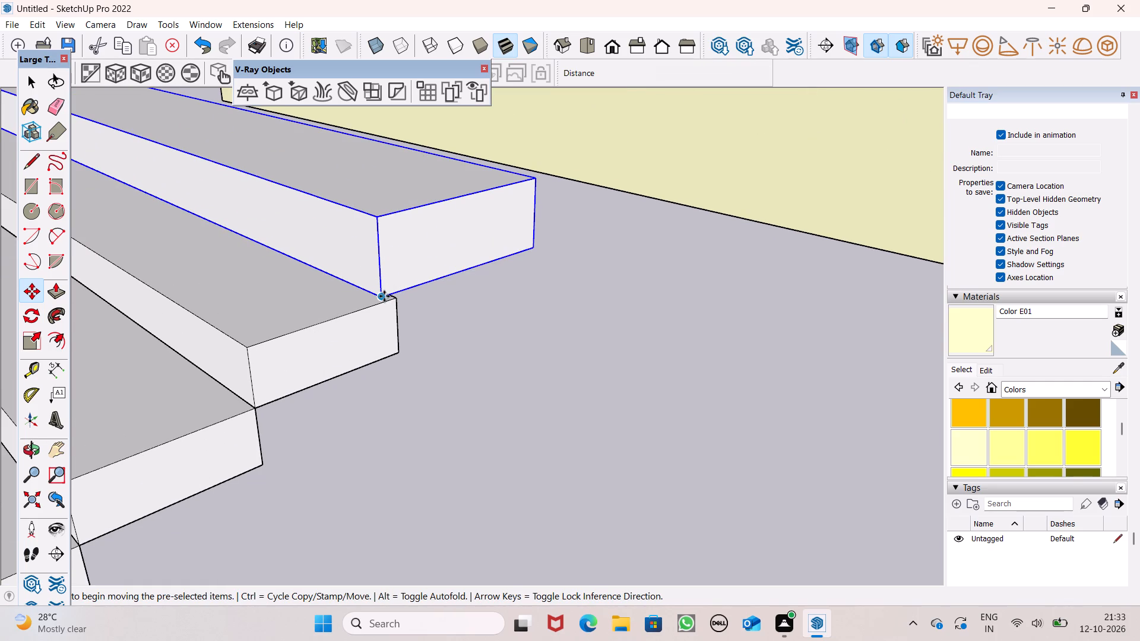
pyautogui.moveTo(384, 296); pyautogui.dragTo(394, 300)
pyautogui.press('space')
pyautogui.click(468, 320)
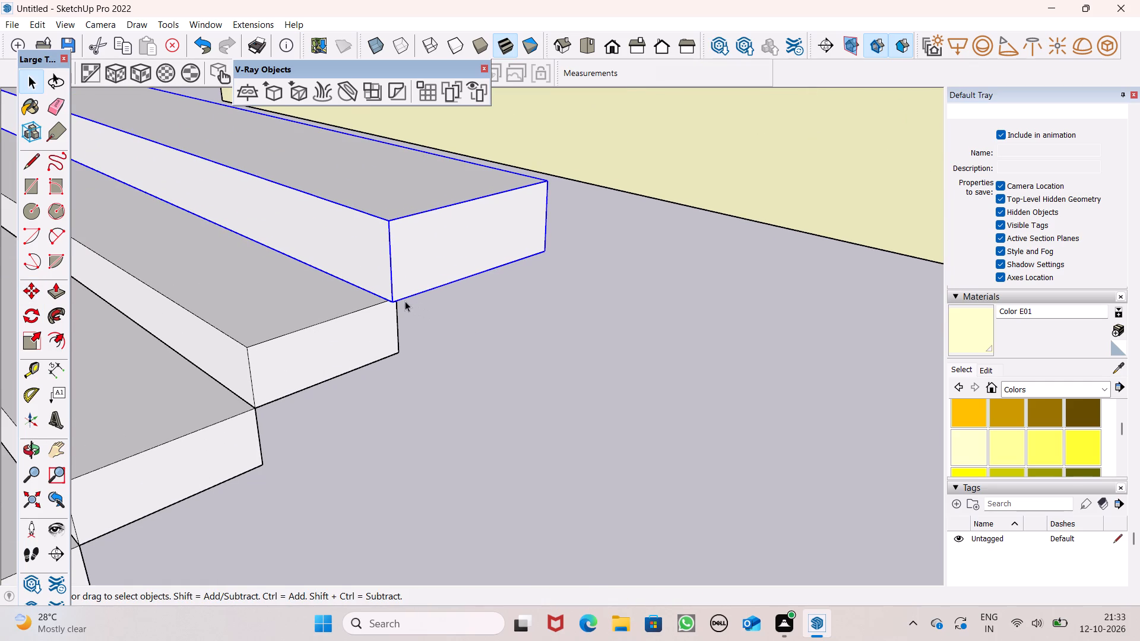
# Snap the moved step's lower front corner exactly onto the rear upper corner of the group's highest step.
pyautogui.scroll(2, 384, 290)
pyautogui.click(384, 285)
pyautogui.press('m')
pyautogui.press('Return')
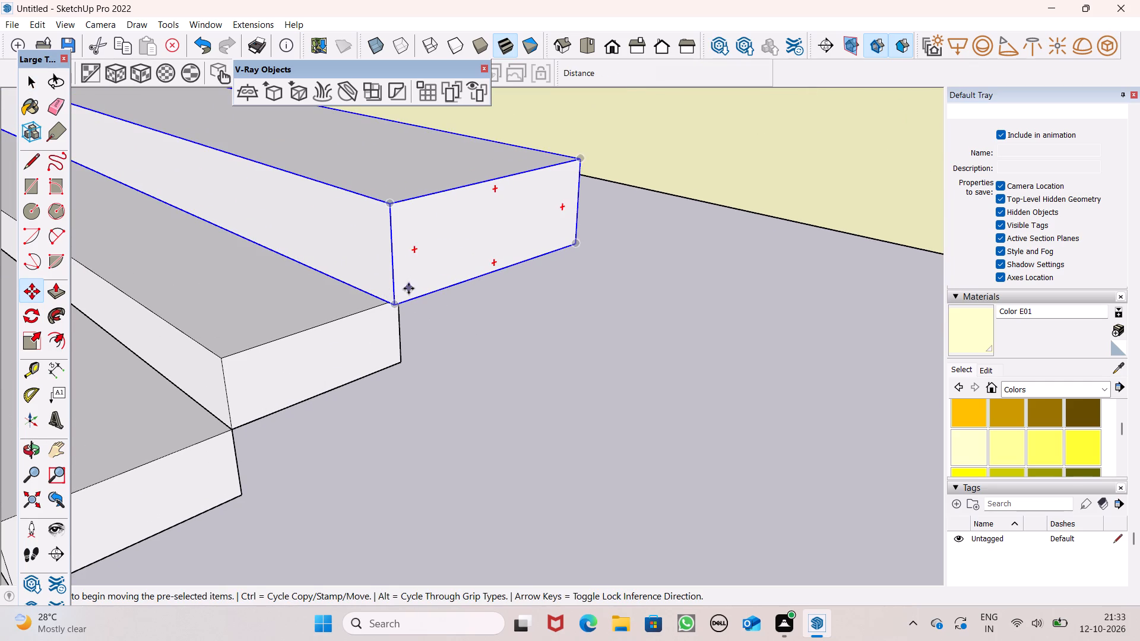
pyautogui.moveTo(394, 306); pyautogui.dragTo(400, 297)
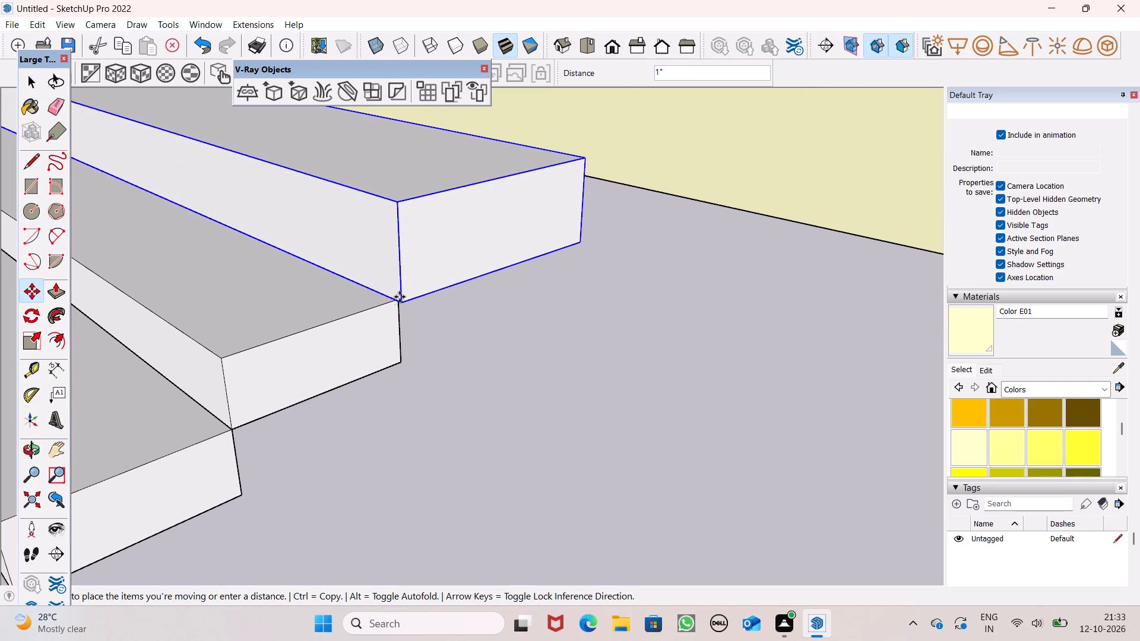
pyautogui.moveTo(400, 297); pyautogui.dragTo(397, 302)
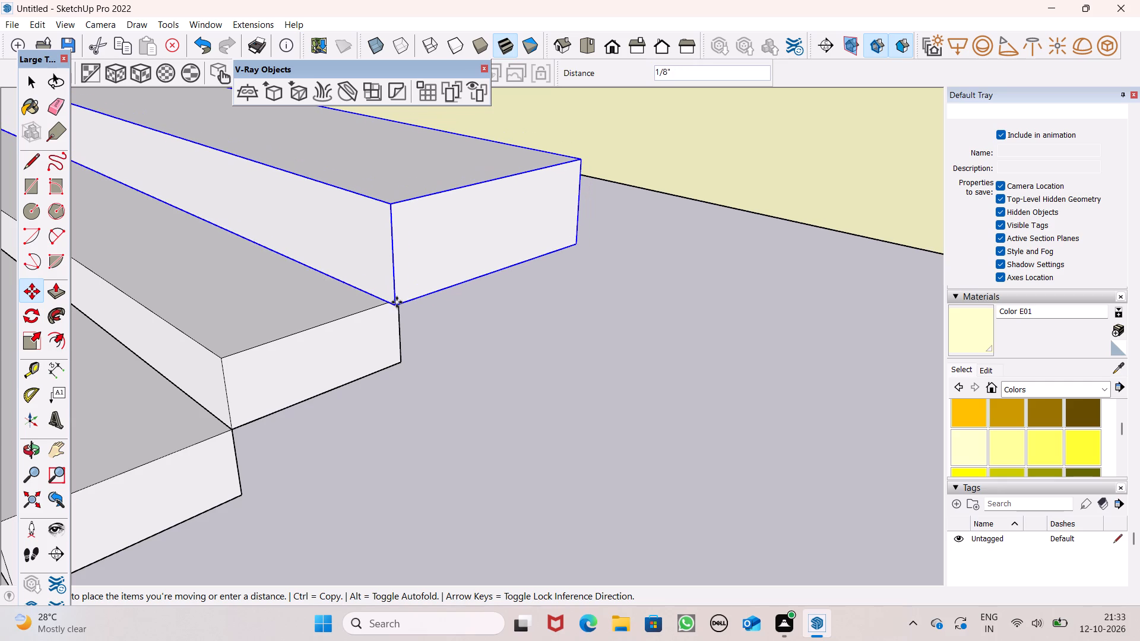
pyautogui.moveTo(397, 302); pyautogui.dragTo(397, 295)
pyautogui.click(397, 293)
pyautogui.scroll(9, 397, 302)
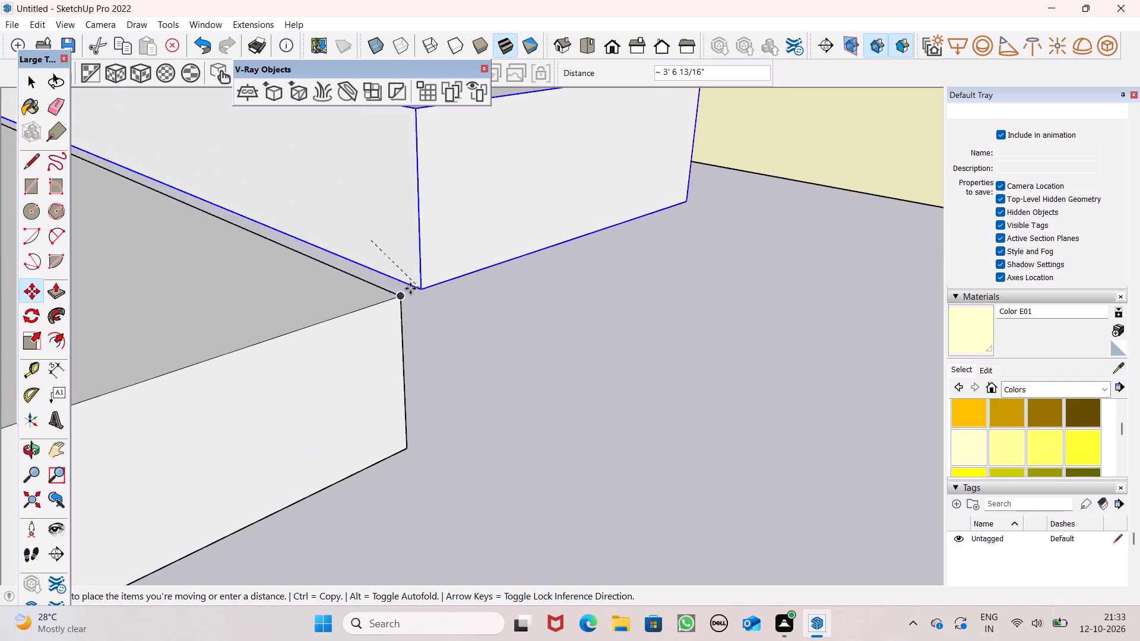
pyautogui.click(403, 294)
pyautogui.press('space')
pyautogui.scroll(-7, 613, 319)
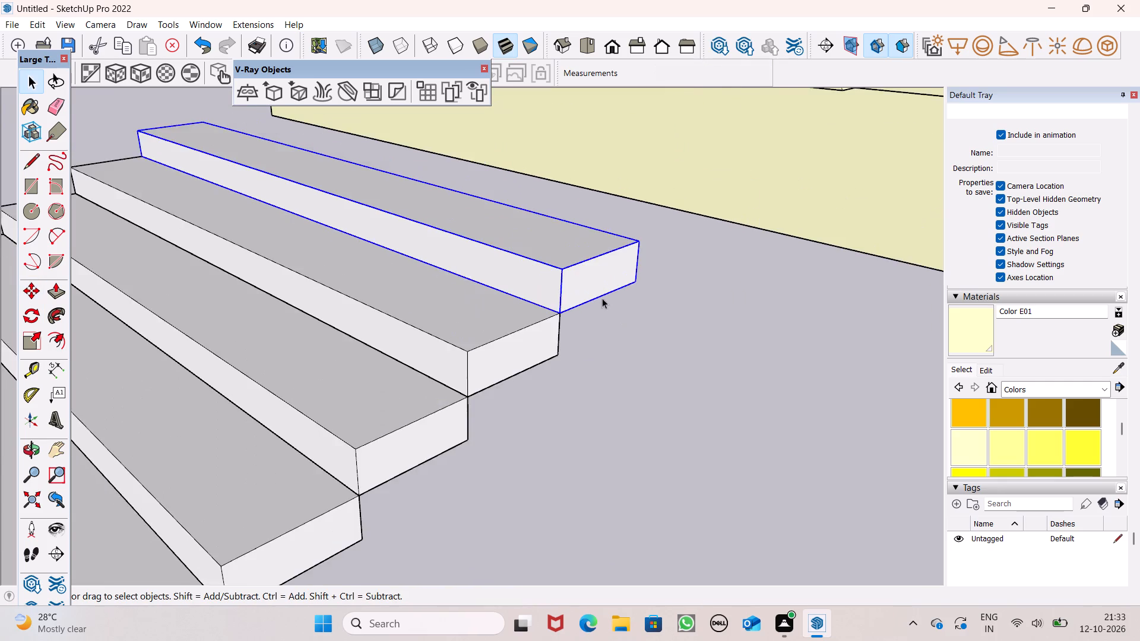
pyautogui.scroll(-2, 601, 299)
pyautogui.moveTo(669, 325); pyautogui.dragTo(615, 351, button='middle')
pyautogui.click(688, 355)
pyautogui.scroll(-2, 621, 310)
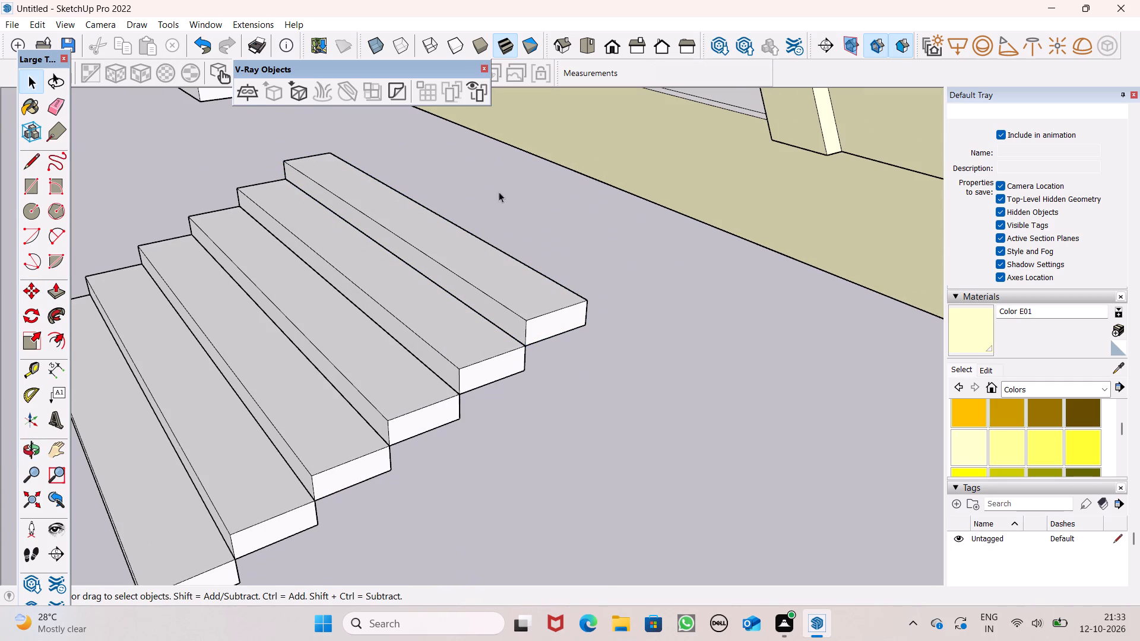
# Move the remaining loose step by its lower front corner to the rear upper corner of the staircase's highest step.
pyautogui.click(221, 109)
pyautogui.scroll(-8, 258, 162)
pyautogui.press('m')
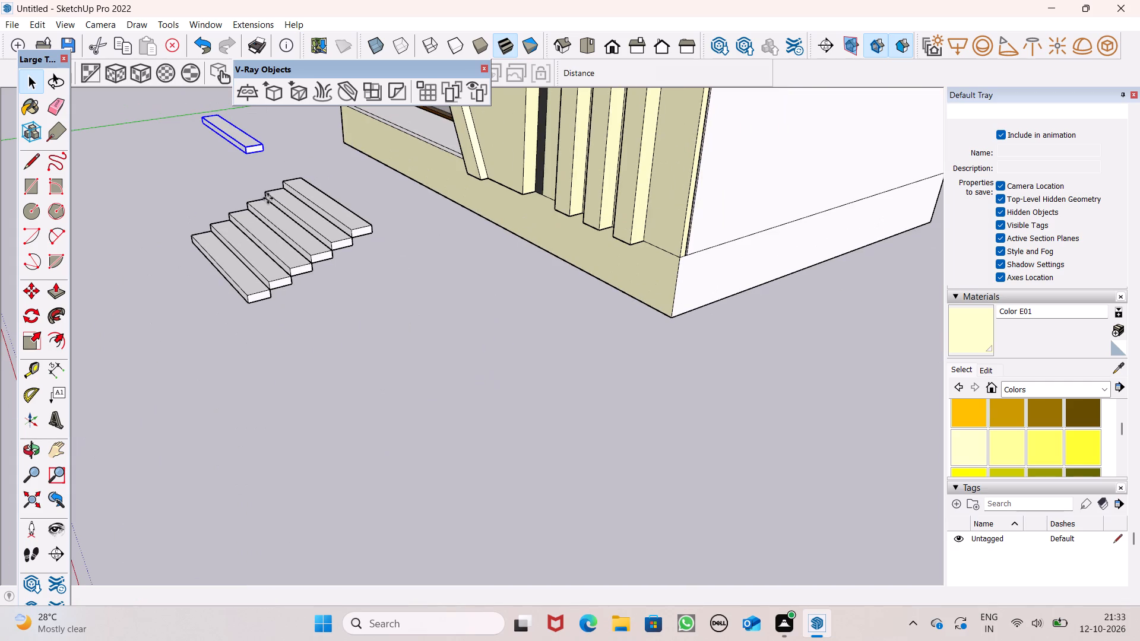
pyautogui.press('Return')
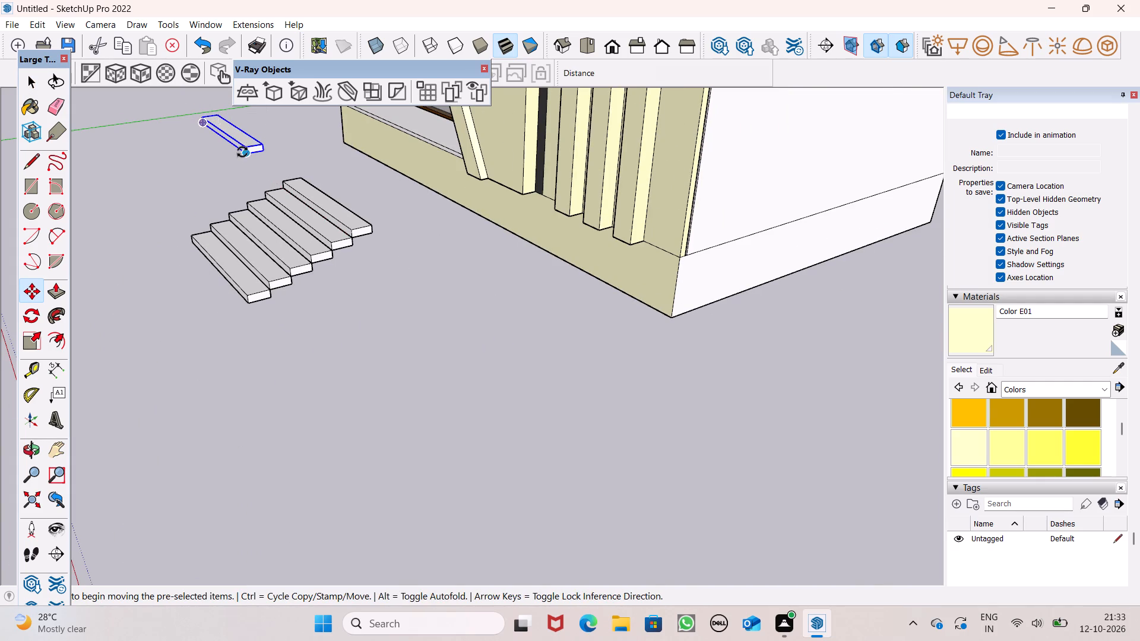
pyautogui.scroll(6, 242, 151)
pyautogui.moveTo(248, 155); pyautogui.dragTo(520, 296)
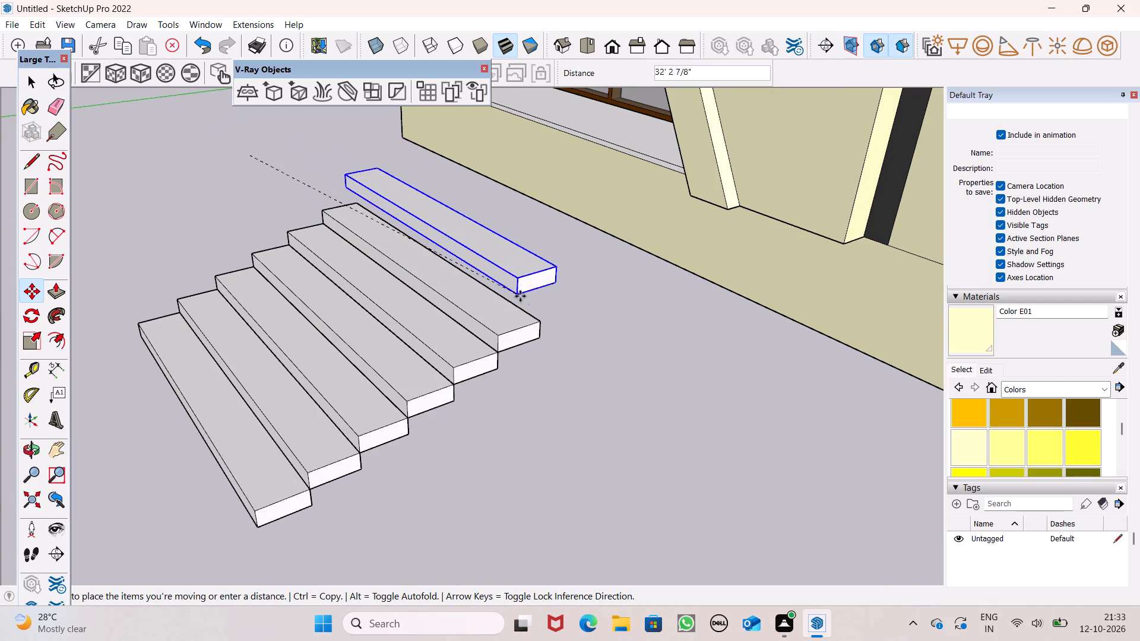
pyautogui.moveTo(520, 296); pyautogui.dragTo(536, 325)
pyautogui.scroll(2, 534, 315)
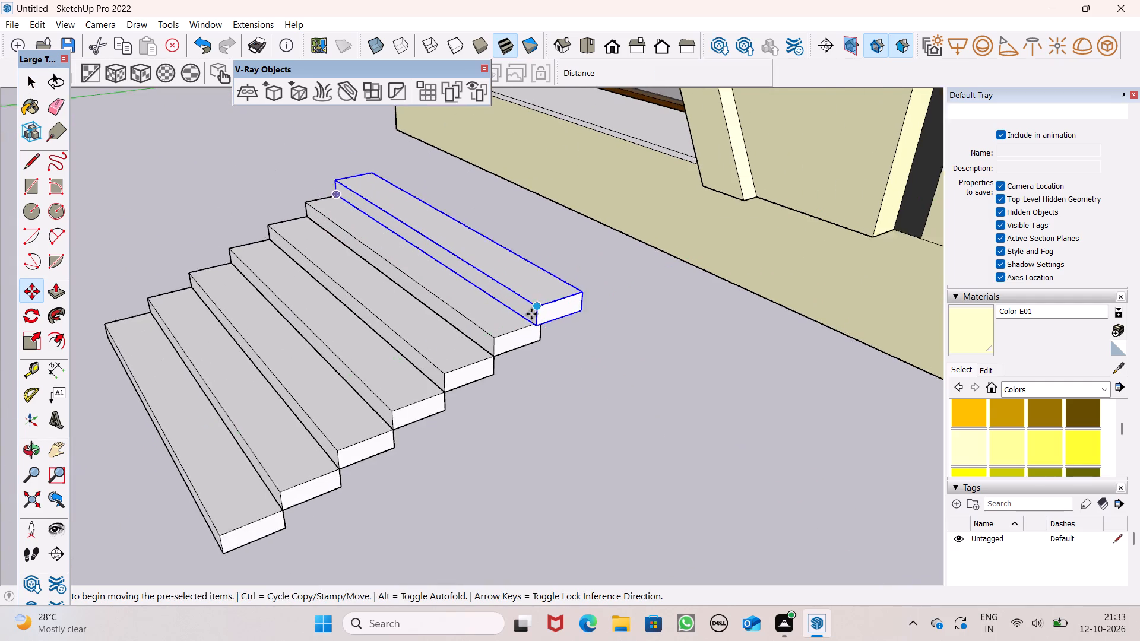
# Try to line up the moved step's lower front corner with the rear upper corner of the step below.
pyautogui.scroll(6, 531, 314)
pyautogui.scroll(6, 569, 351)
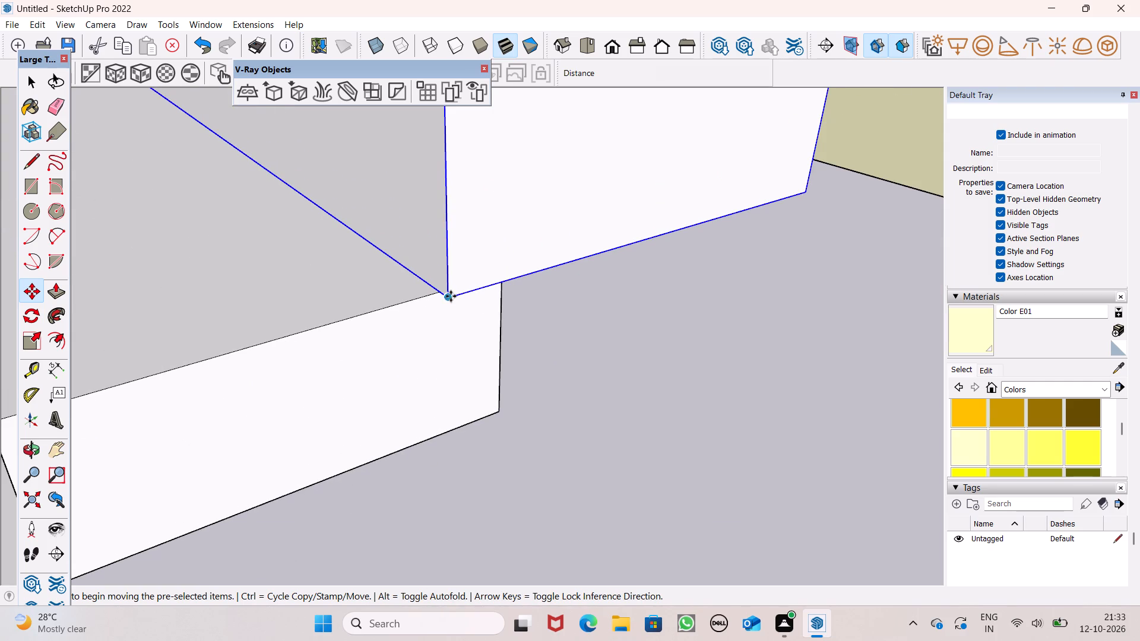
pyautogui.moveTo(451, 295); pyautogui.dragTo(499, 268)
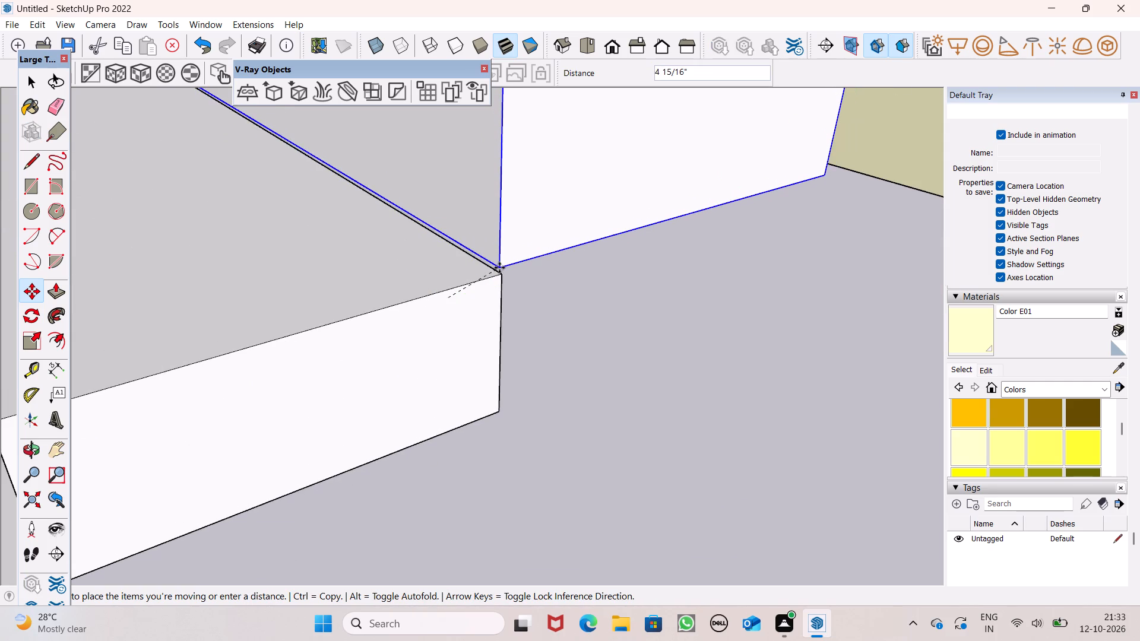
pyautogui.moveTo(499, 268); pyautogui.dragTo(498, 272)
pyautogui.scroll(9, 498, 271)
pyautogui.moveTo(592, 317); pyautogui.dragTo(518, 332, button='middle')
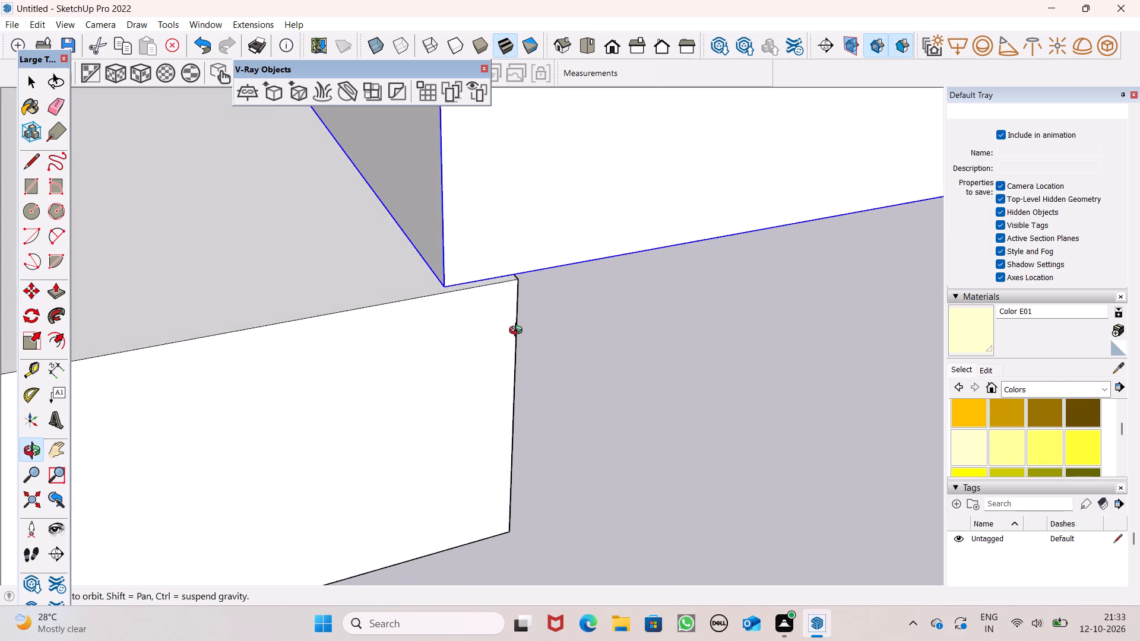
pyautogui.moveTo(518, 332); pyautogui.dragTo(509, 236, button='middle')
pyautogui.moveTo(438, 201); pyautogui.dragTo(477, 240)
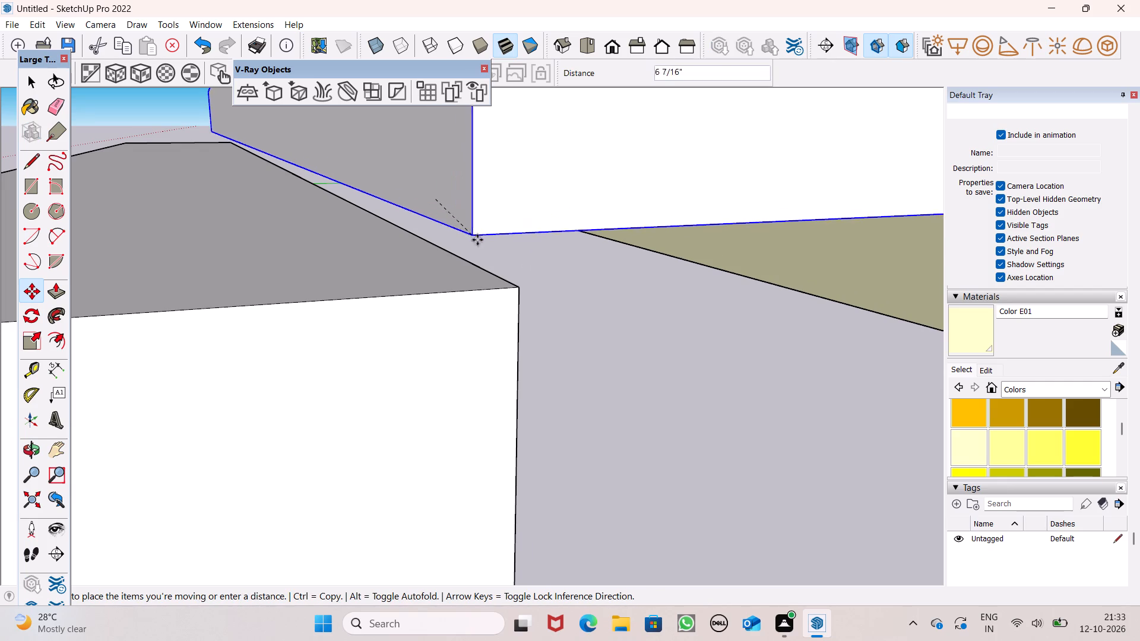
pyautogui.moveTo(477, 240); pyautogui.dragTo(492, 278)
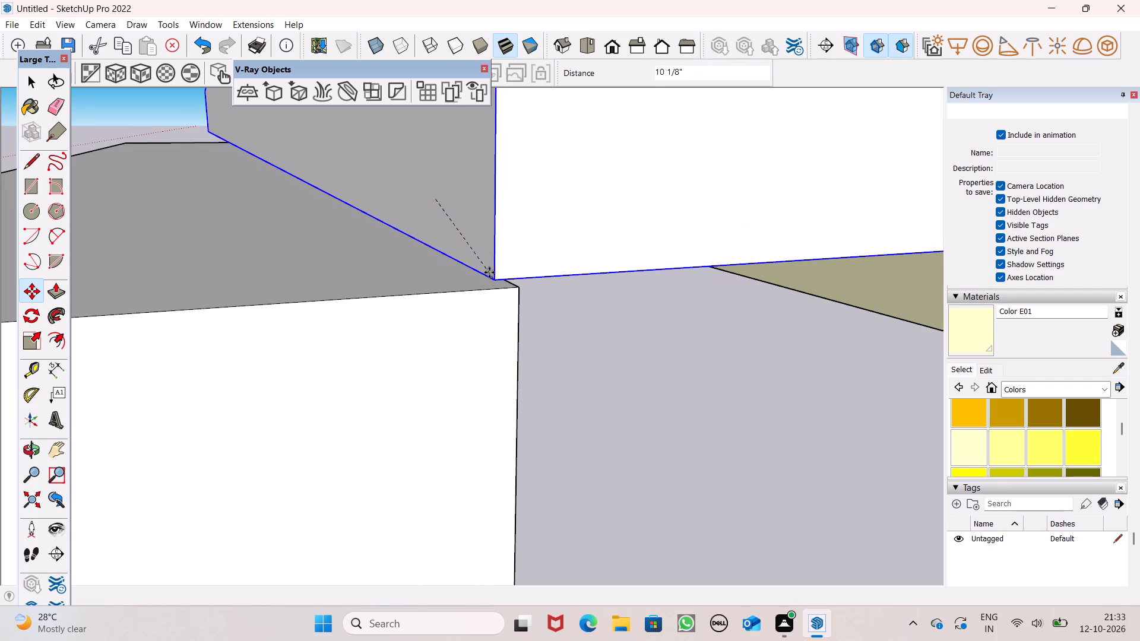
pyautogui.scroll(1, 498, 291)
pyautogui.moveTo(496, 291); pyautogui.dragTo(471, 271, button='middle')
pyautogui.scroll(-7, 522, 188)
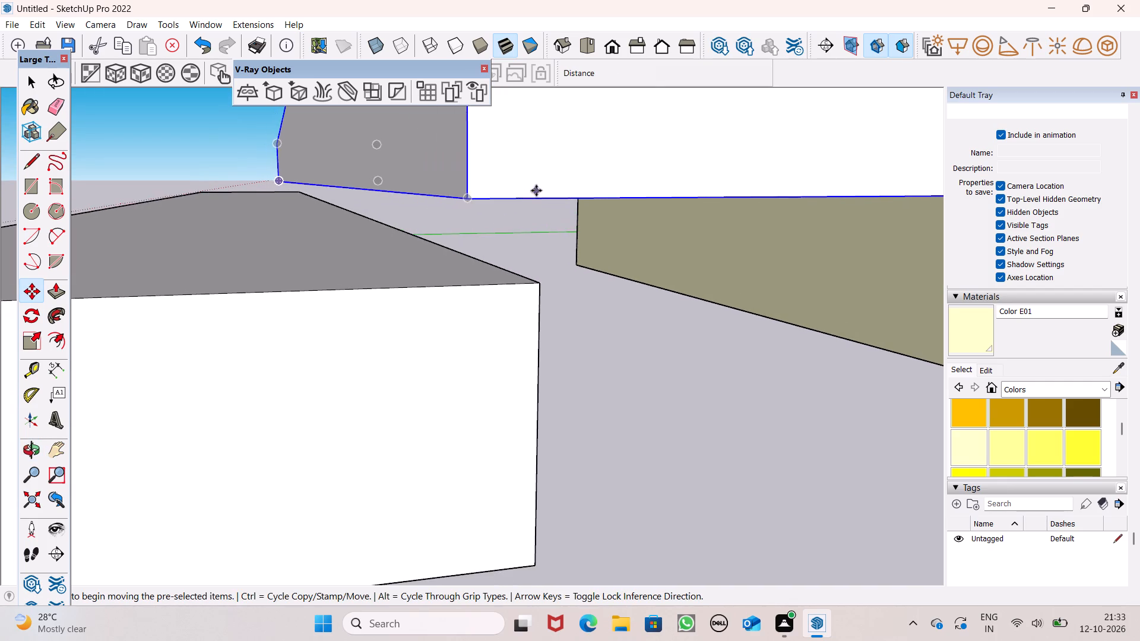
# Snap the moved step's lower front corner exactly onto the rear upper corner of the step below, completing the seven-step stair.
pyautogui.scroll(-7, 536, 190)
pyautogui.moveTo(552, 226); pyautogui.dragTo(522, 253, button='middle')
pyautogui.scroll(2, 522, 254)
pyautogui.scroll(-3, 528, 259)
pyautogui.scroll(1, 529, 258)
pyautogui.scroll(-2, 529, 258)
pyautogui.moveTo(521, 318); pyautogui.dragTo(524, 271, button='middle')
pyautogui.scroll(3, 448, 270)
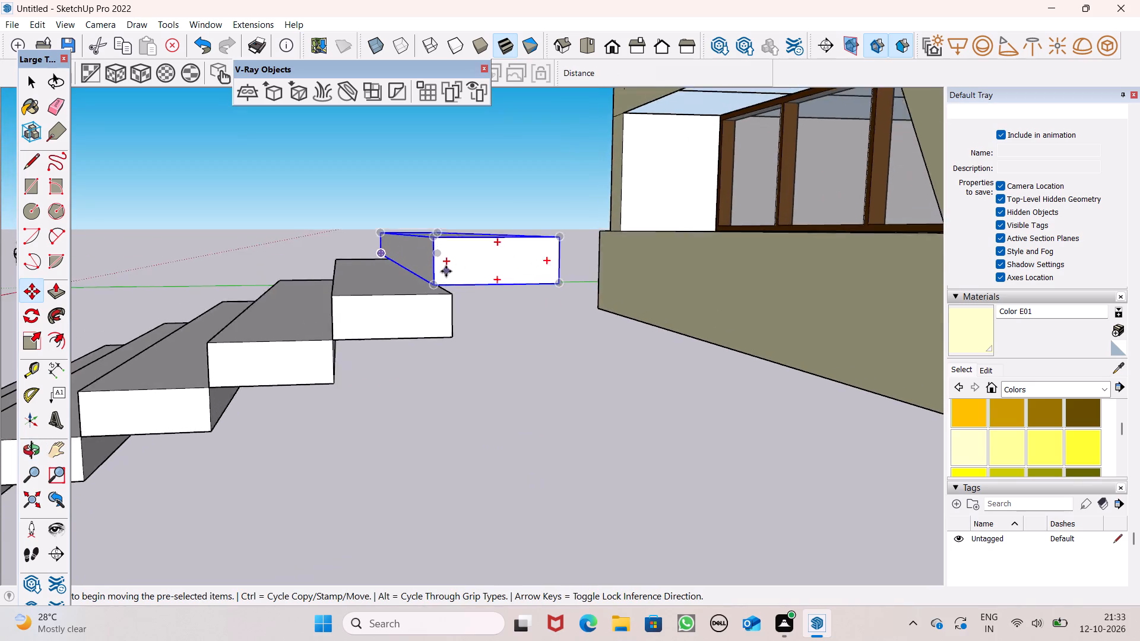
pyautogui.scroll(4, 446, 271)
pyautogui.moveTo(424, 292); pyautogui.dragTo(454, 305)
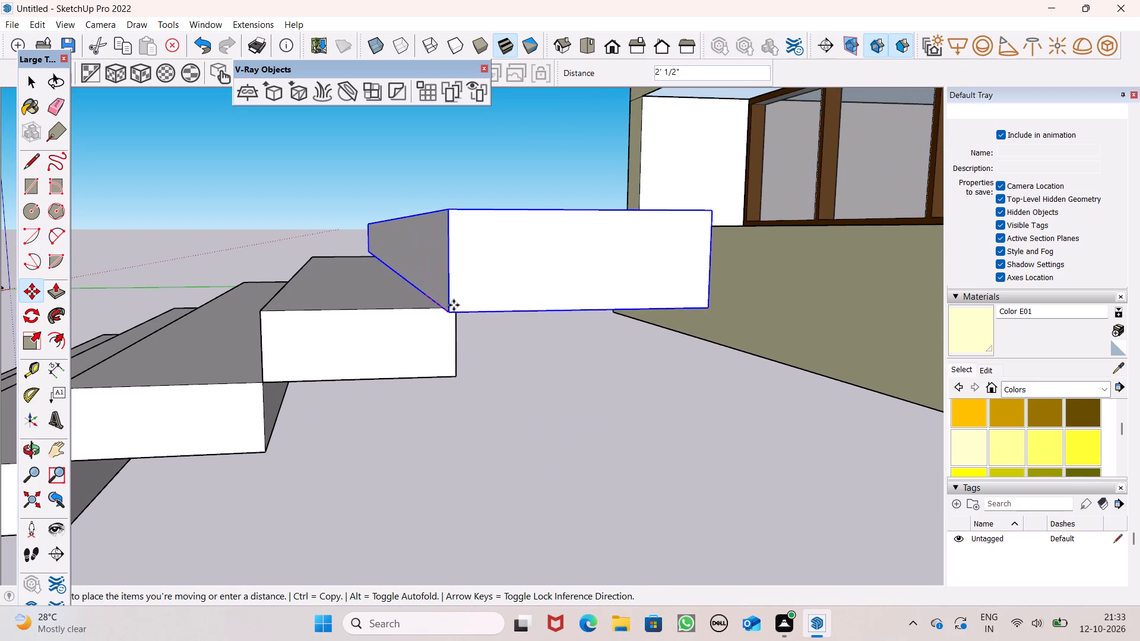
pyautogui.moveTo(454, 305); pyautogui.dragTo(454, 301)
pyautogui.moveTo(468, 325); pyautogui.dragTo(504, 353, button='middle')
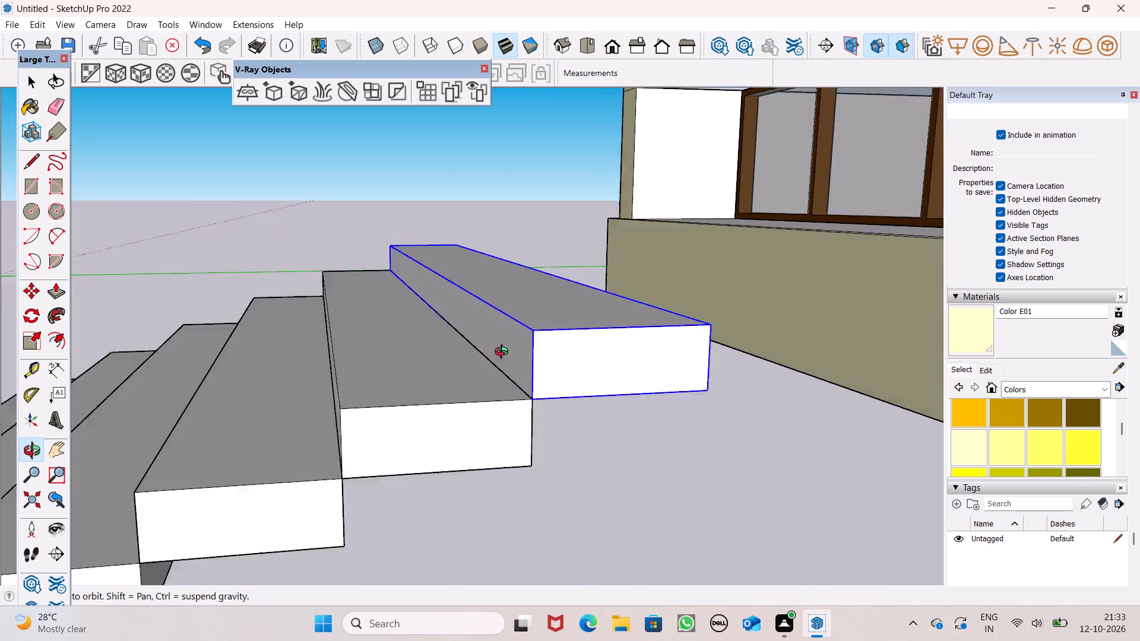
pyautogui.moveTo(504, 353); pyautogui.dragTo(531, 354, button='middle')
pyautogui.press('space')
pyautogui.click(403, 210)
# Group the five-step group and the two upper steps together as one staircase.
pyautogui.scroll(-5, 385, 162)
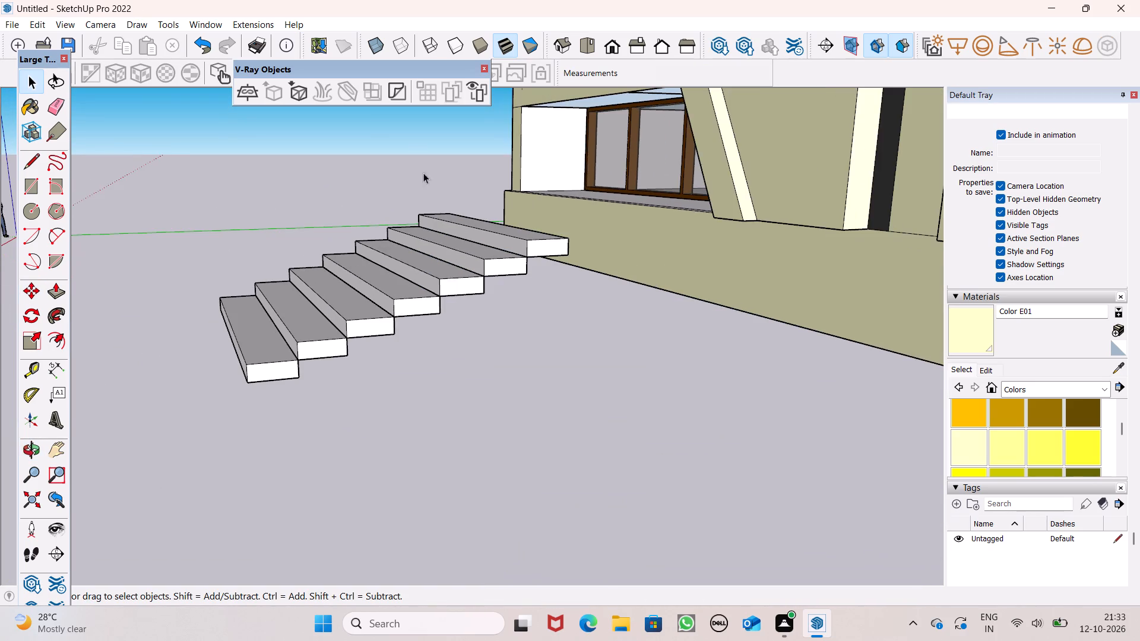
pyautogui.scroll(1, 287, 397)
pyautogui.click(259, 350)
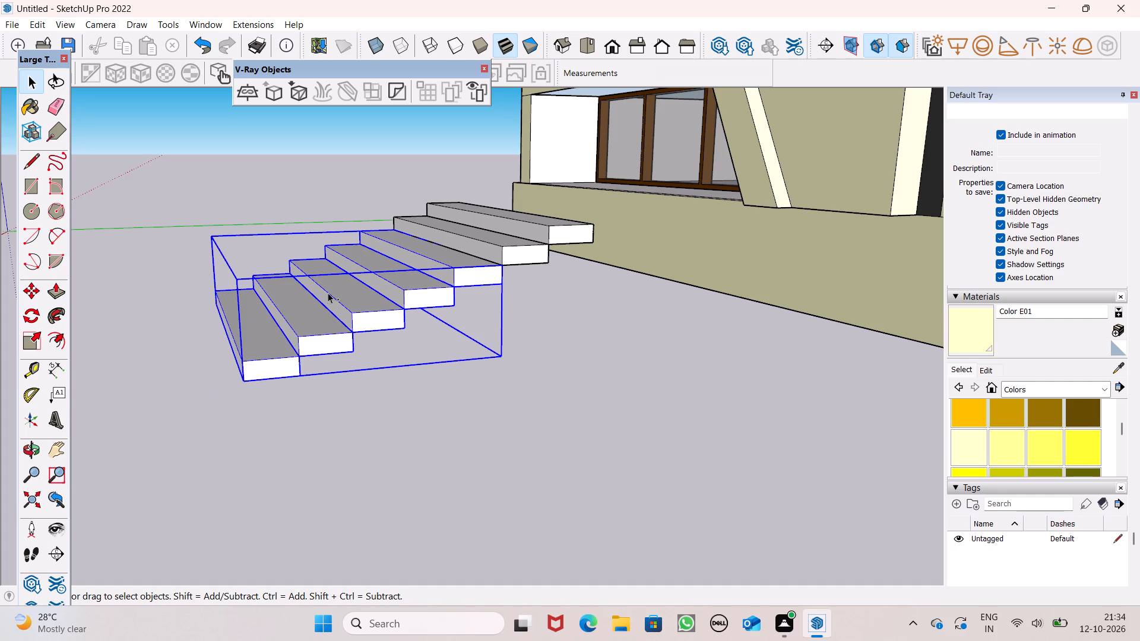
pyautogui.keyDown('ctrl'); pyautogui.scroll(2, 426, 280); pyautogui.keyUp('ctrl')
pyautogui.keyDown('ctrl'); pyautogui.click(520, 237); pyautogui.keyUp('ctrl')
pyautogui.keyDown('ctrl'); pyautogui.click(565, 219); pyautogui.keyUp('ctrl')
pyautogui.keyDown('ctrl'); pyautogui.rightClick(565, 219); pyautogui.keyUp('ctrl')
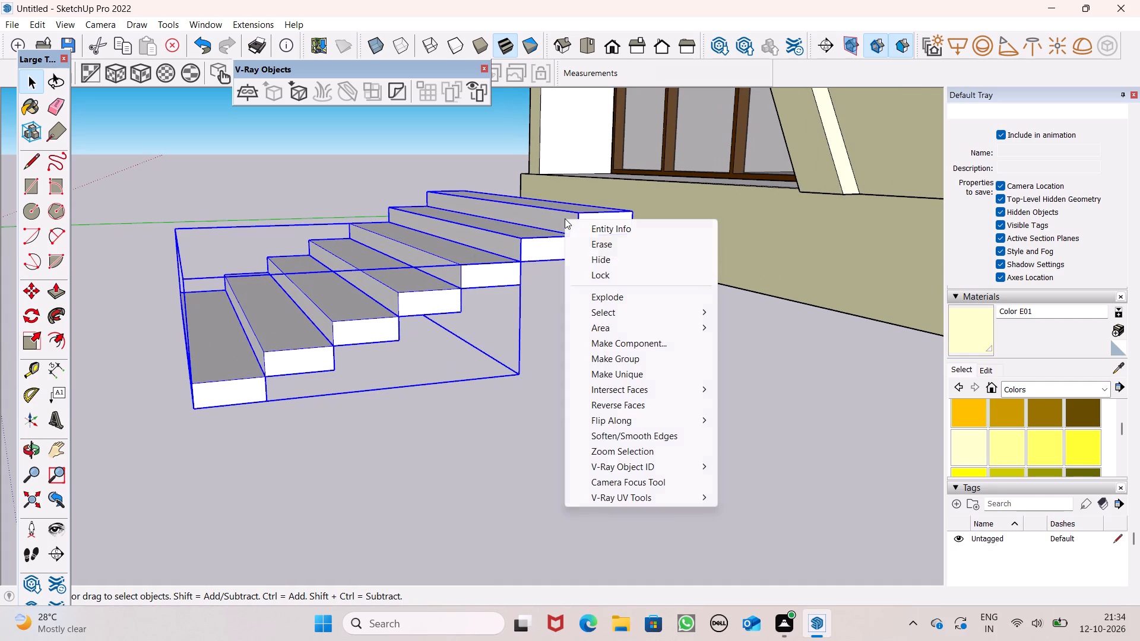
pyautogui.keyDown('ctrl'); pyautogui.click(616, 363); pyautogui.keyUp('ctrl')
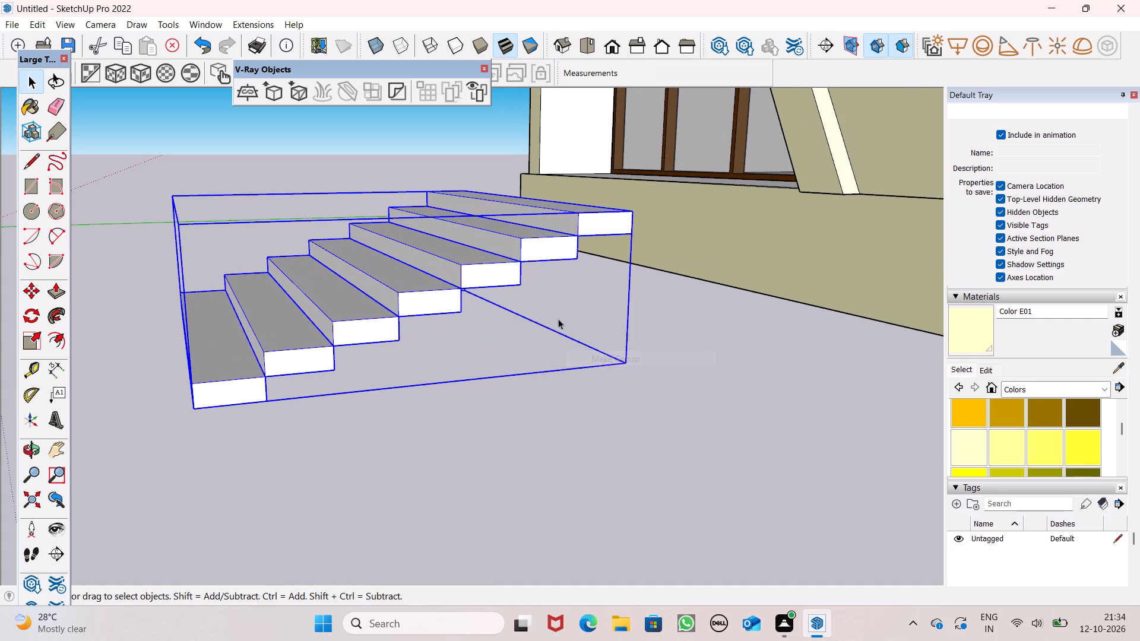
# Move the staircase group from open ground to the front face of the building's raised base, below the glass wall.
pyautogui.scroll(-5, 557, 320)
pyautogui.moveTo(572, 345); pyautogui.dragTo(610, 407, button='middle')
pyautogui.press('m')
pyautogui.press('Return')
pyautogui.scroll(2, 796, 398)
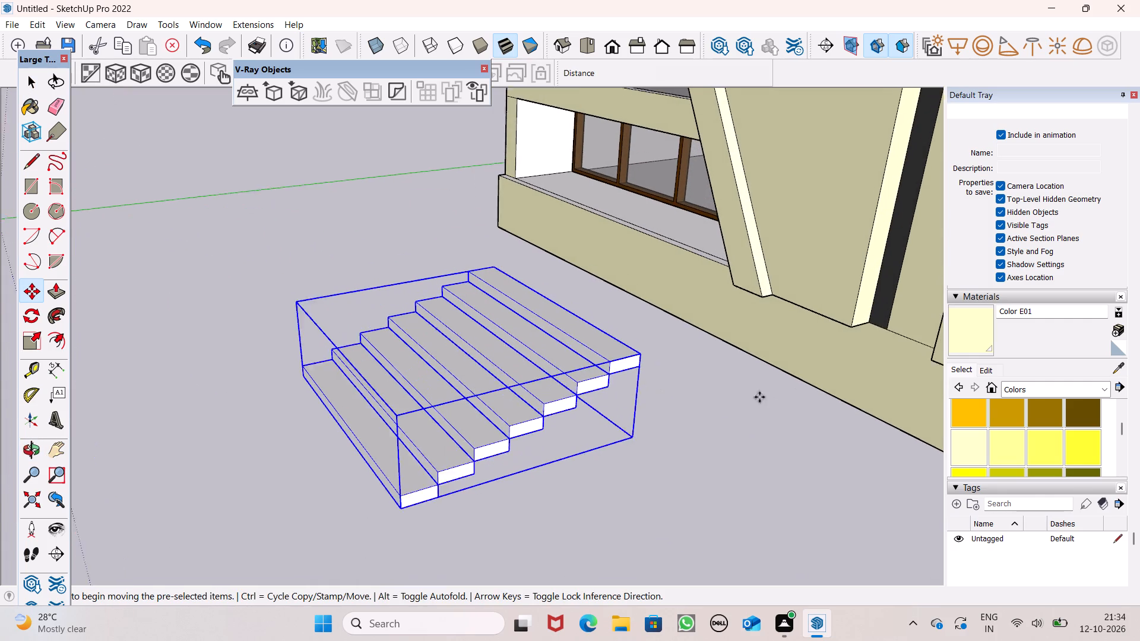
pyautogui.scroll(1, 759, 397)
pyautogui.moveTo(597, 448); pyautogui.dragTo(665, 345)
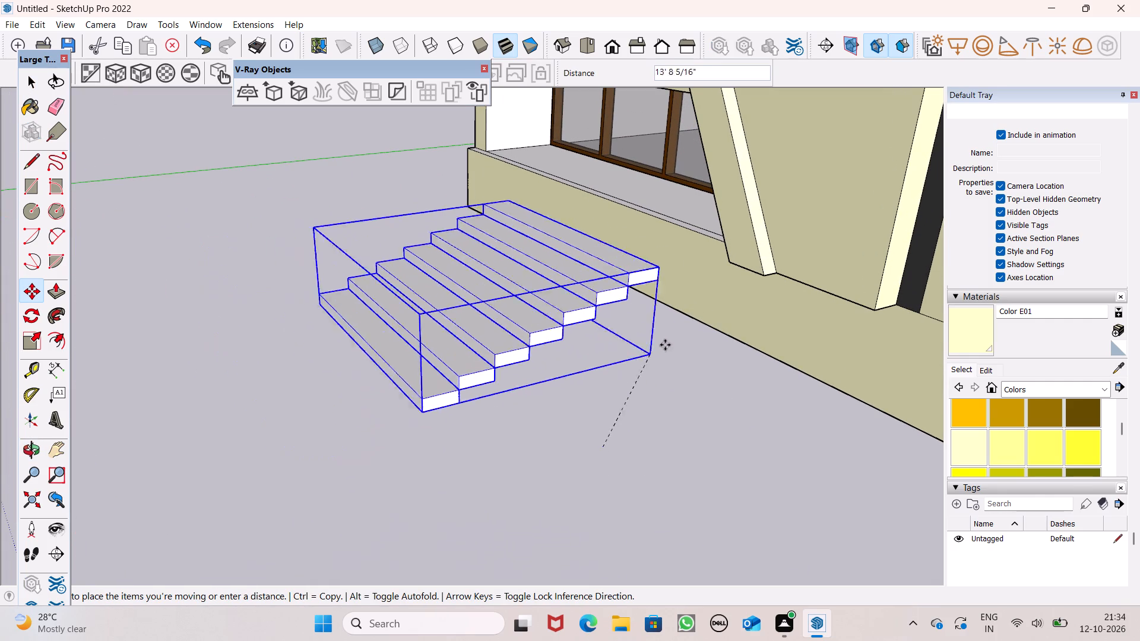
pyautogui.moveTo(665, 345); pyautogui.dragTo(688, 317)
# Reposition the staircase group so its rear bottom corner sits on the bottom edge of the building base.
pyautogui.moveTo(653, 335); pyautogui.dragTo(659, 347, button='middle')
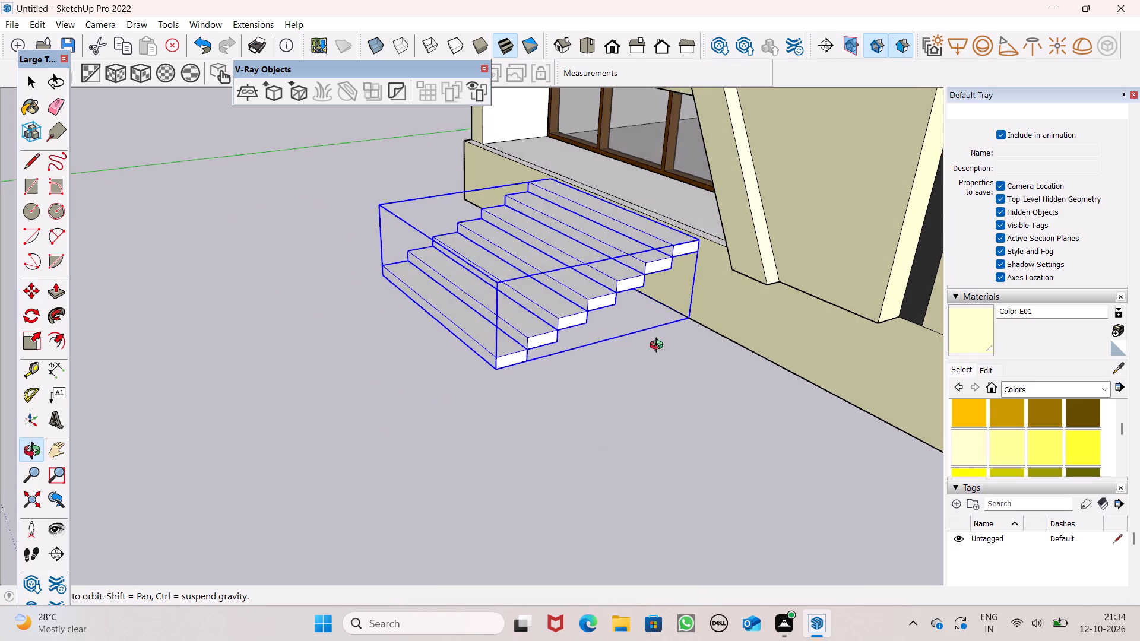
pyautogui.moveTo(659, 347); pyautogui.dragTo(957, 337, button='middle')
pyautogui.moveTo(525, 411); pyautogui.dragTo(818, 421, button='middle')
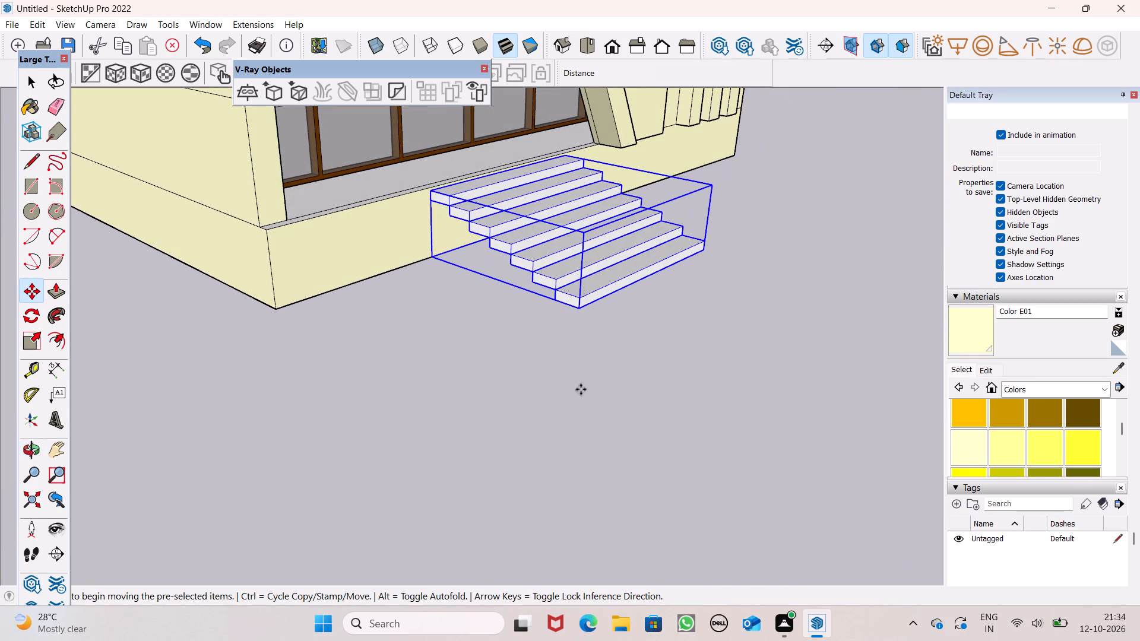
pyautogui.scroll(1, 534, 249)
pyautogui.moveTo(444, 262); pyautogui.dragTo(479, 270, button='middle')
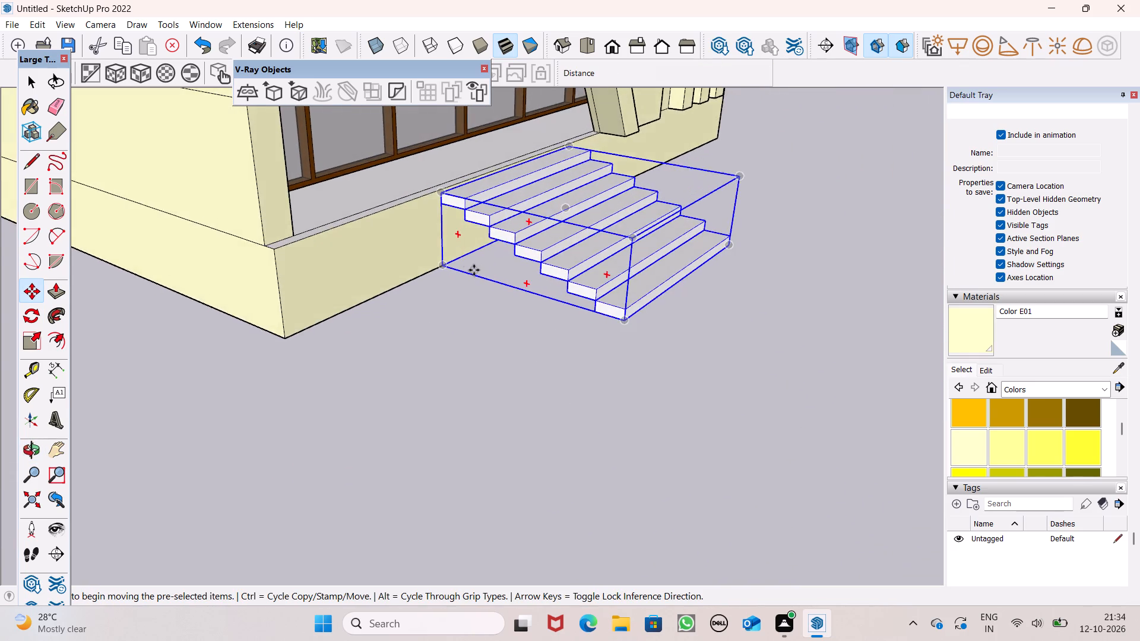
pyautogui.scroll(5, 457, 255)
pyautogui.moveTo(436, 277); pyautogui.dragTo(429, 284)
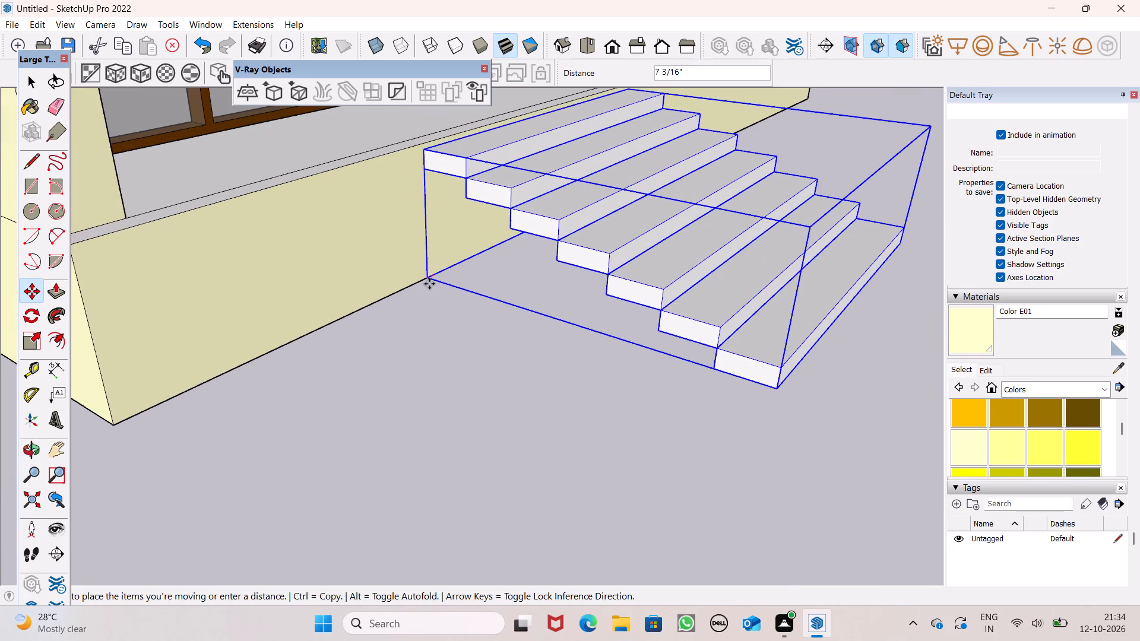
pyautogui.moveTo(429, 284); pyautogui.dragTo(409, 291)
pyautogui.click(409, 291)
pyautogui.press('space')
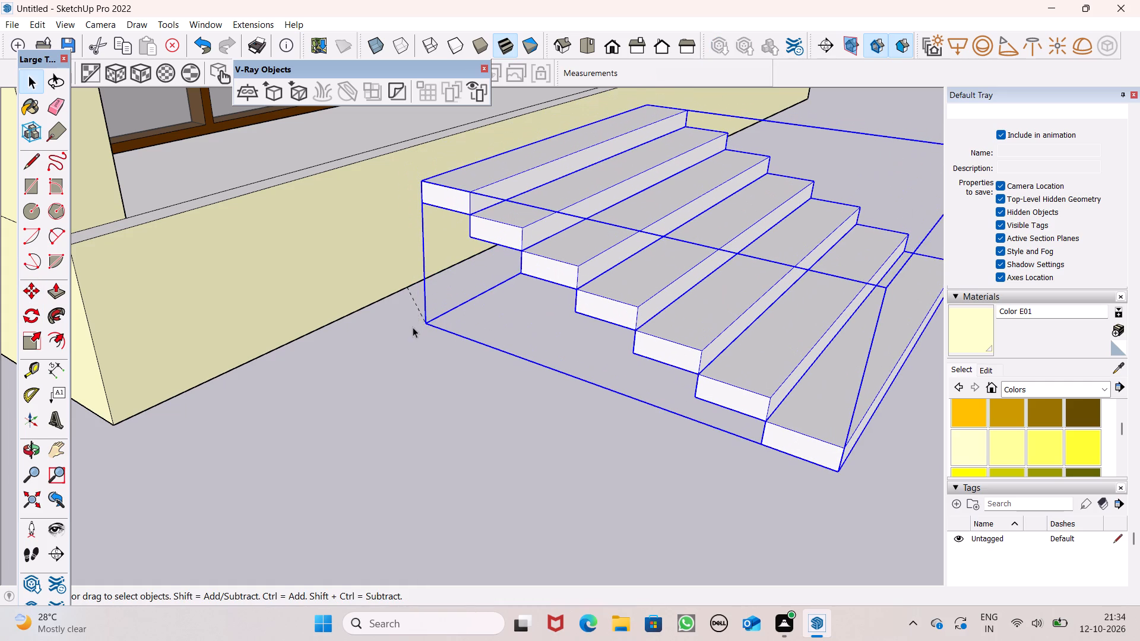
pyautogui.click(413, 331)
# Explode the seven-step staircase group.
pyautogui.scroll(-4, 409, 334)
pyautogui.moveTo(457, 351); pyautogui.dragTo(372, 343, button='middle')
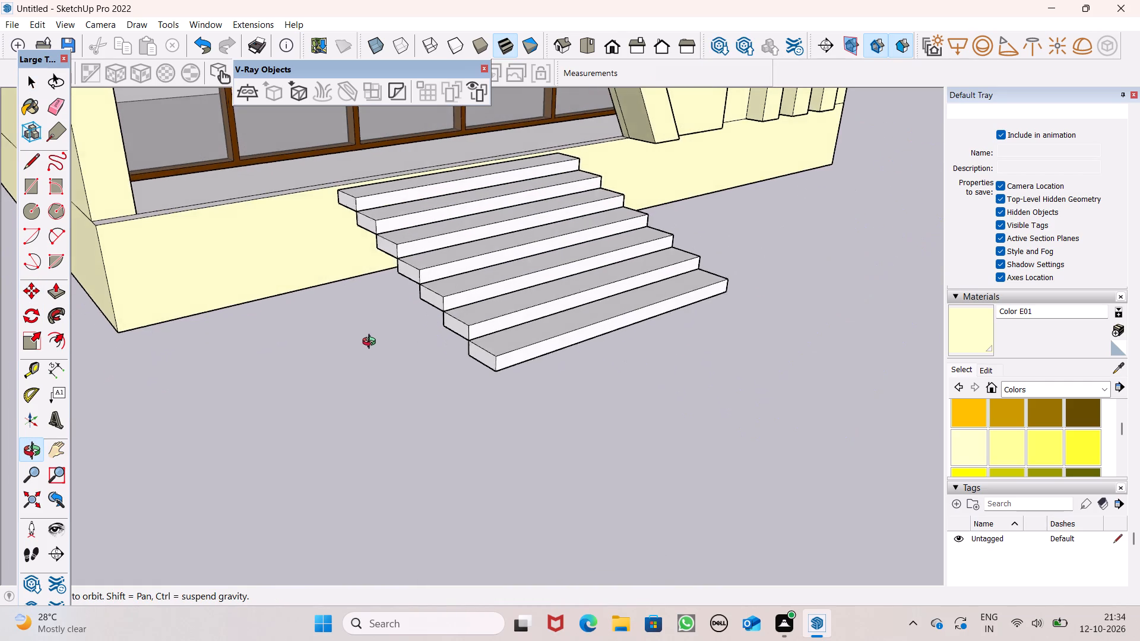
pyautogui.moveTo(372, 343); pyautogui.dragTo(380, 350, button='middle')
pyautogui.click(428, 283)
pyautogui.rightClick(425, 278)
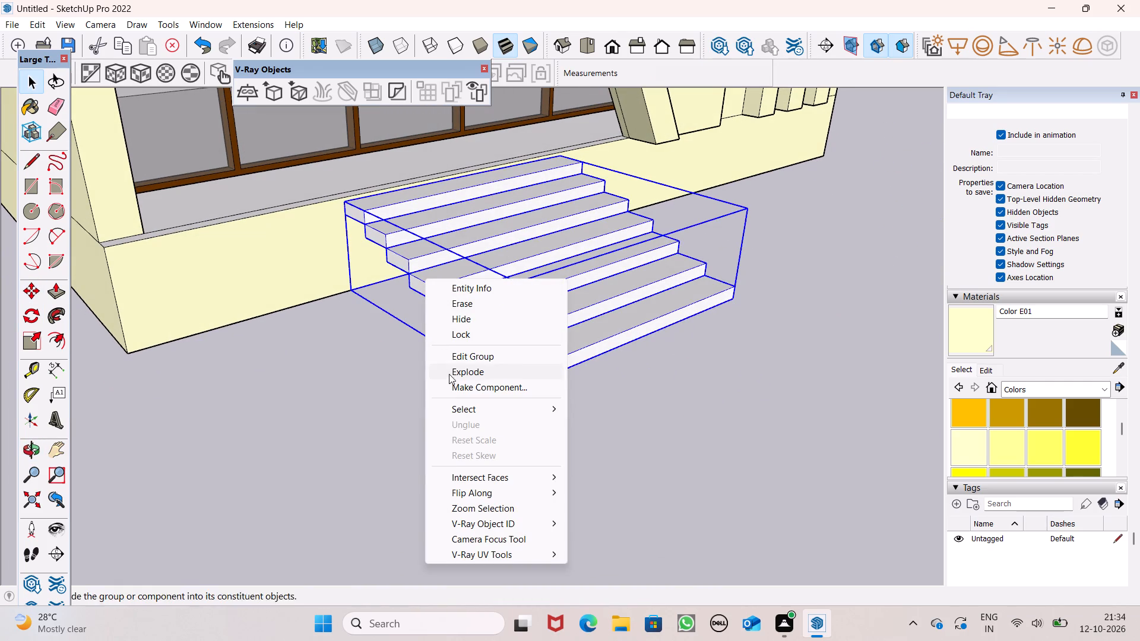
pyautogui.click(454, 377)
pyautogui.click(418, 390)
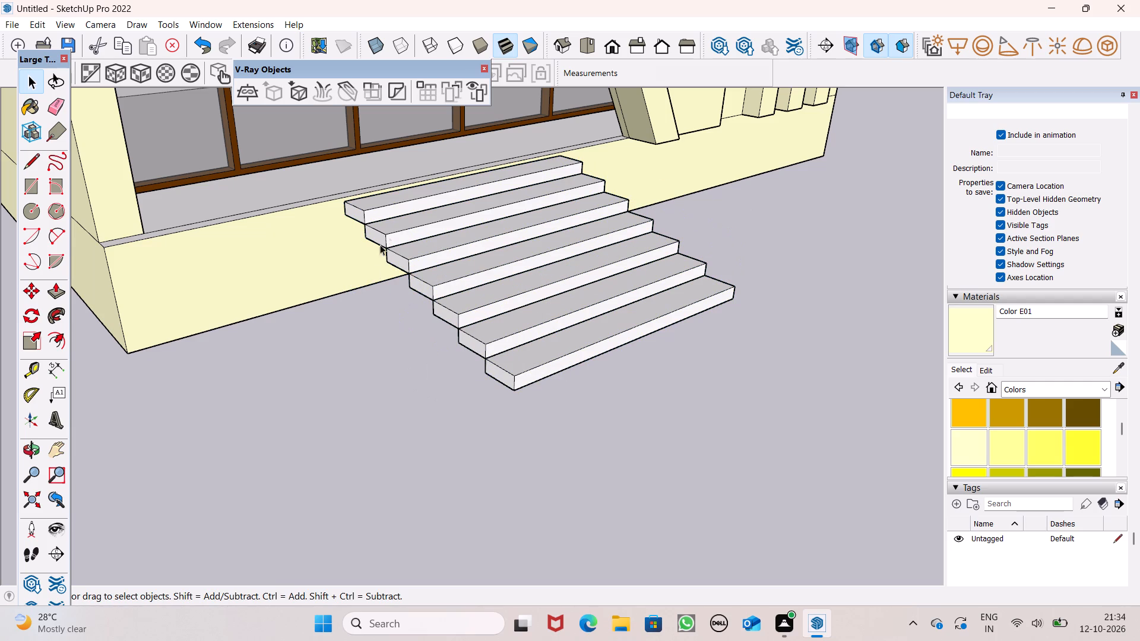
# Explode the top step's group into loose geometry.
pyautogui.click(382, 215)
pyautogui.rightClick(376, 214)
pyautogui.click(411, 302)
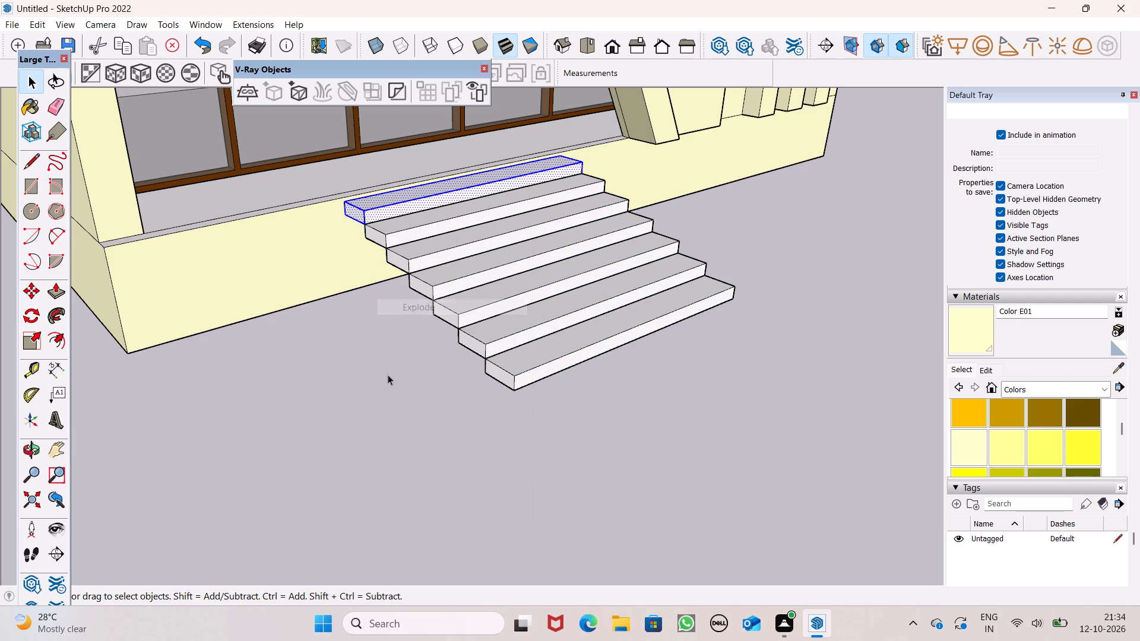
pyautogui.click(388, 366)
# Push/Pull the top step's upper face up 3 1/2" to the level of the building base's top.
pyautogui.scroll(7, 371, 180)
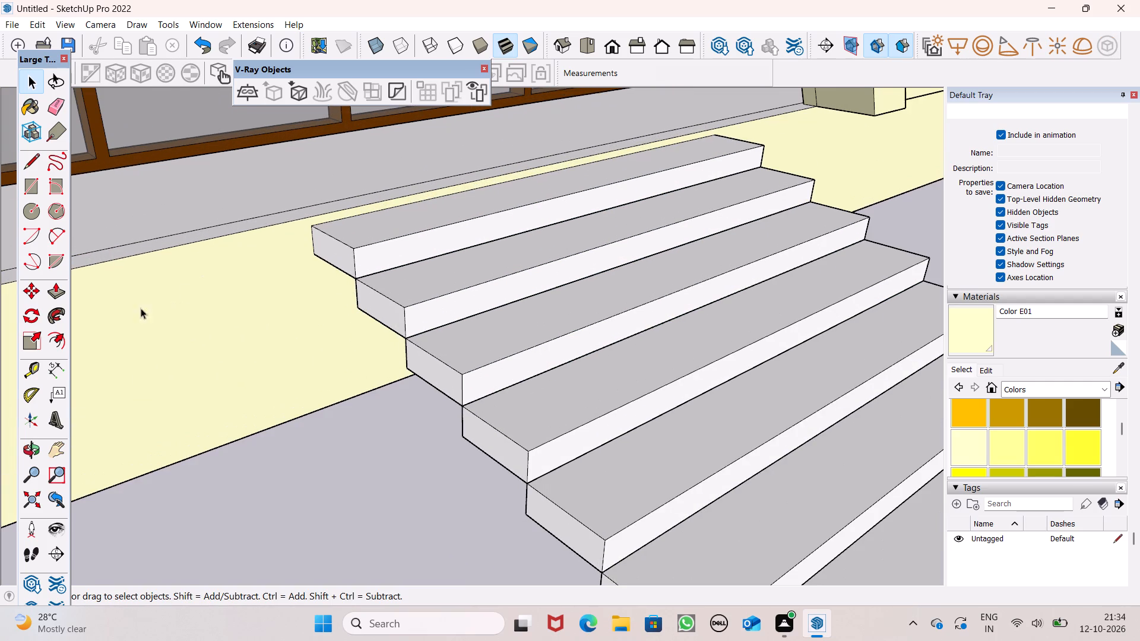
pyautogui.click(56, 294)
pyautogui.scroll(4, 289, 220)
pyautogui.moveTo(416, 229); pyautogui.dragTo(411, 215)
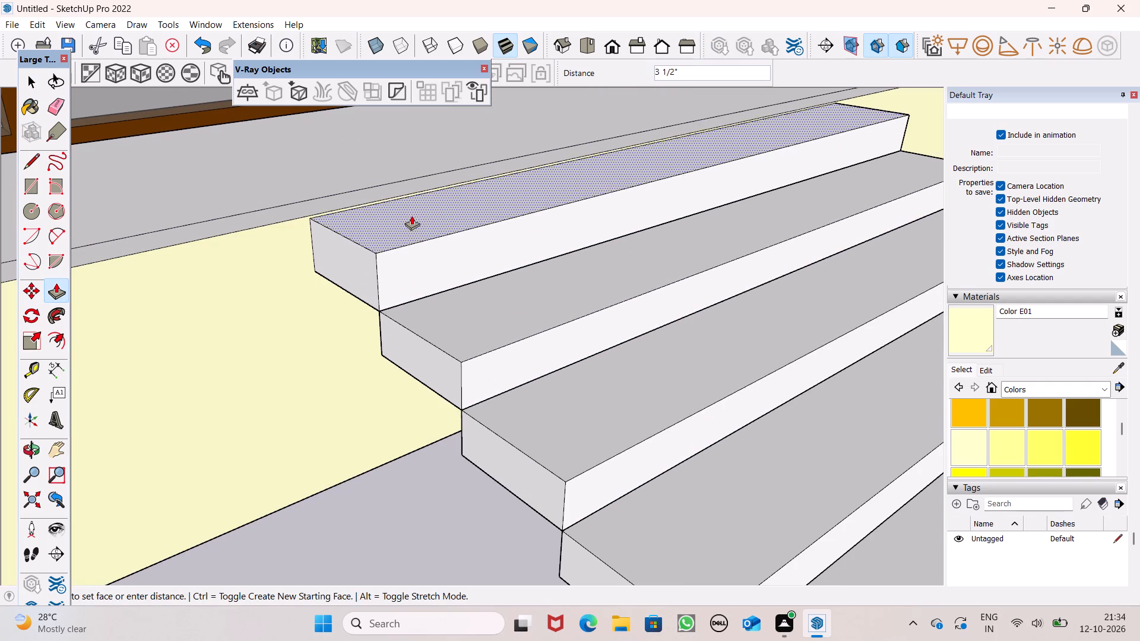
pyautogui.moveTo(411, 215); pyautogui.dragTo(361, 208)
pyautogui.scroll(-7, 297, 214)
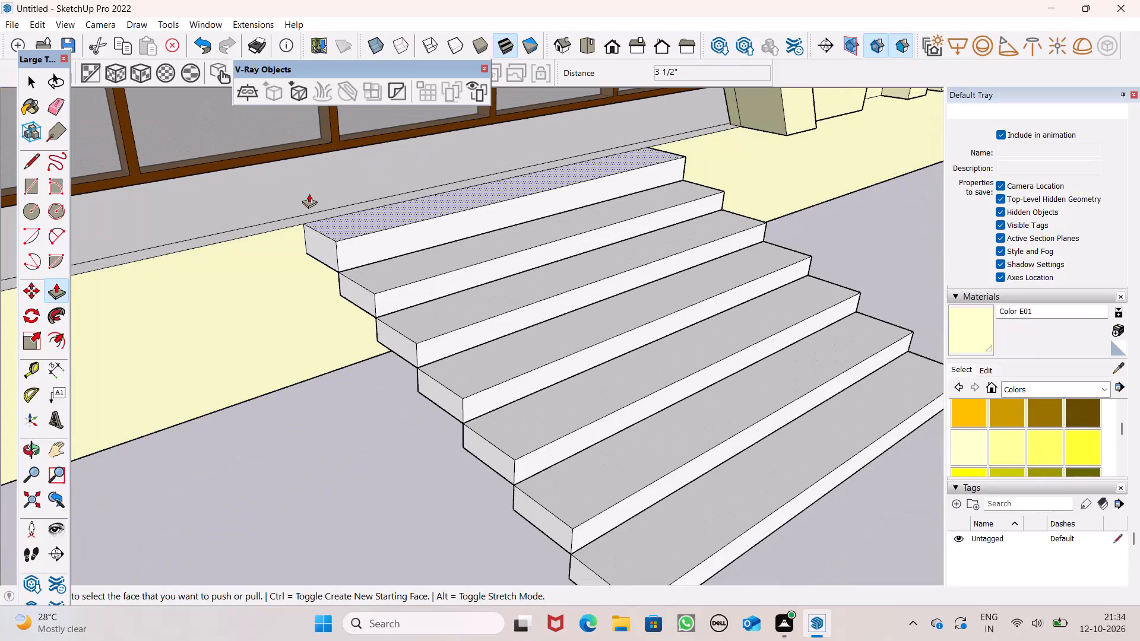
# Erase the edge dividing the top step's tread from the building base's top surface.
pyautogui.click(52, 104)
pyautogui.scroll(2, 312, 174)
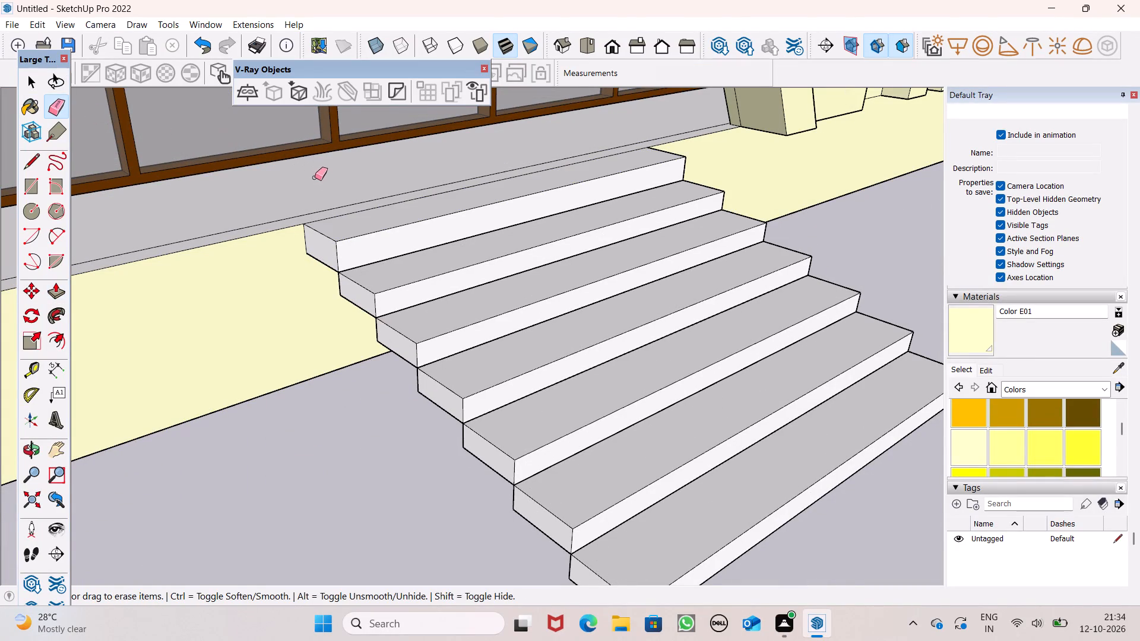
pyautogui.scroll(2, 315, 177)
pyautogui.moveTo(395, 210); pyautogui.dragTo(395, 220)
pyautogui.moveTo(384, 196); pyautogui.dragTo(384, 199)
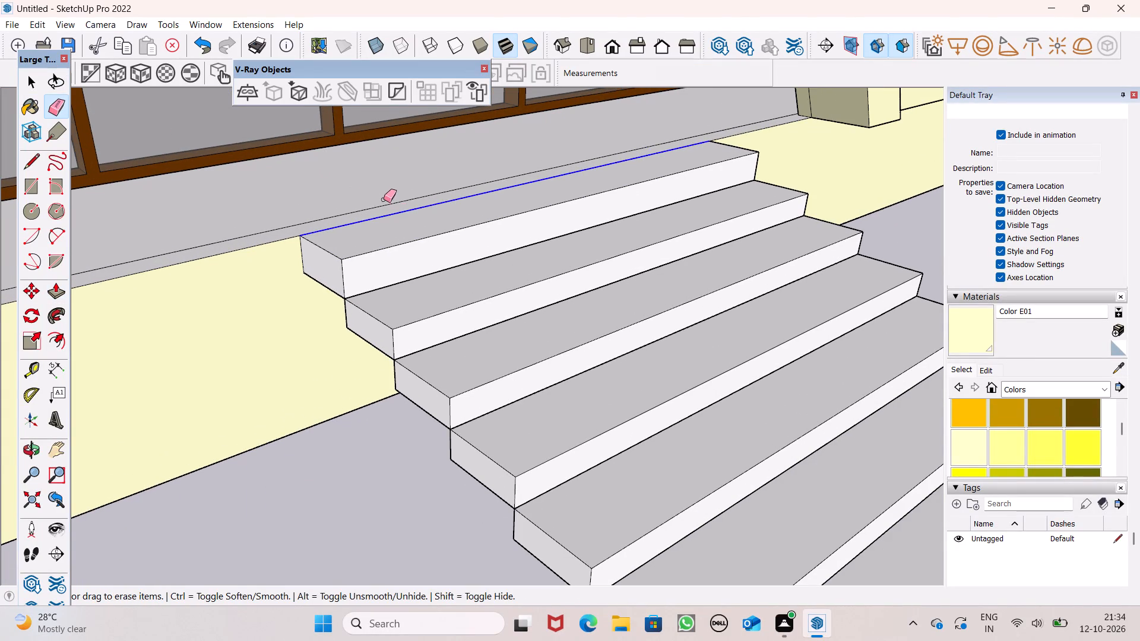
pyautogui.moveTo(384, 199); pyautogui.dragTo(383, 208)
pyautogui.scroll(-10, 378, 186)
pyautogui.moveTo(414, 271); pyautogui.dragTo(521, 208, button='middle')
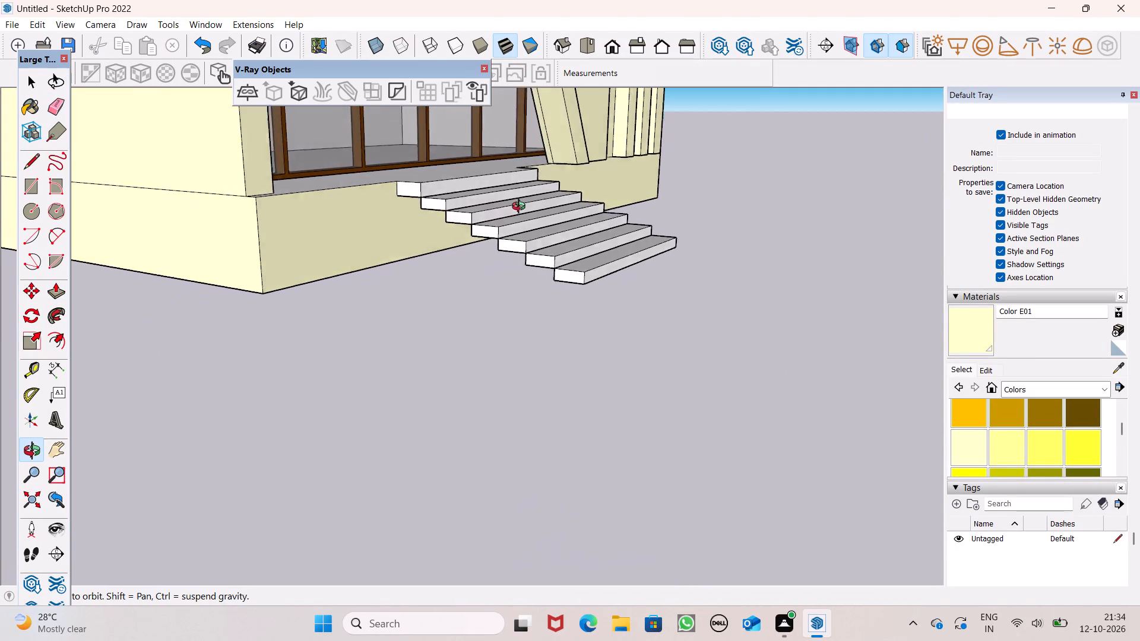
pyautogui.moveTo(521, 208); pyautogui.dragTo(534, 208, button='middle')
pyautogui.scroll(2, 529, 245)
pyautogui.press('space')
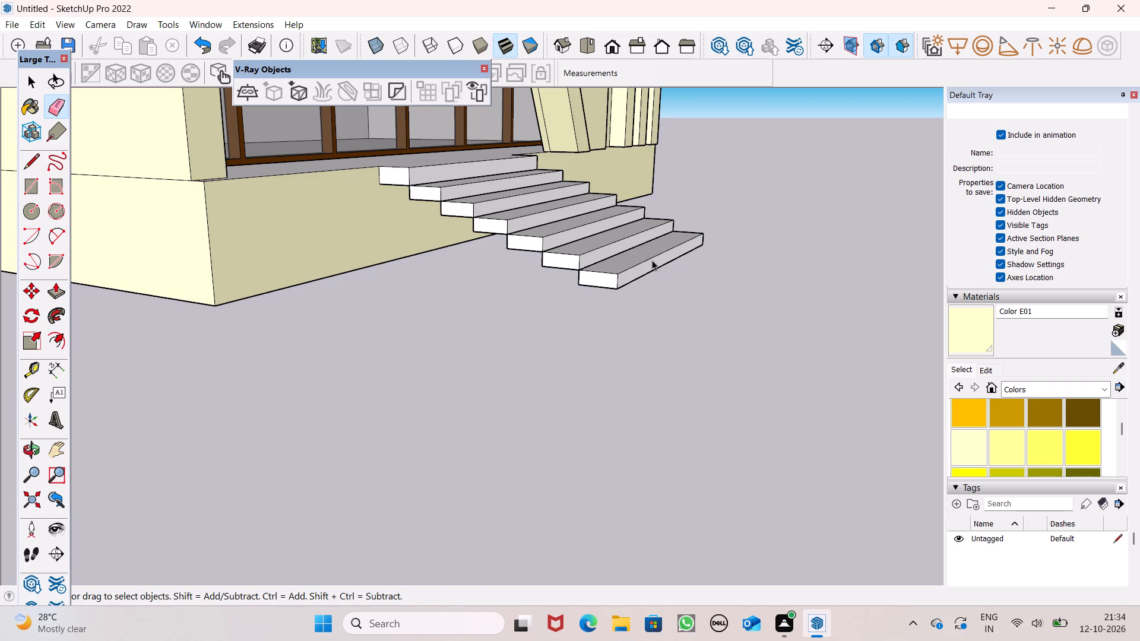
# Explode the group of the second step from the top into loose geometry.
pyautogui.moveTo(389, 193); pyautogui.dragTo(492, 227, button='middle')
pyautogui.scroll(2, 670, 262)
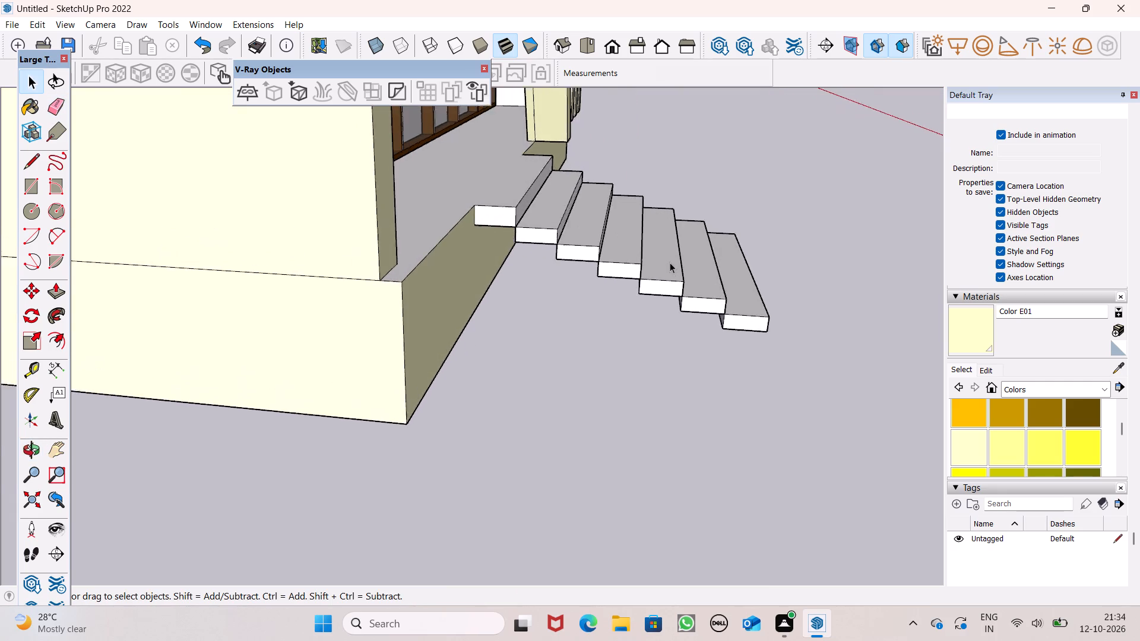
pyautogui.scroll(2, 670, 262)
pyautogui.click(495, 215)
pyautogui.rightClick(494, 214)
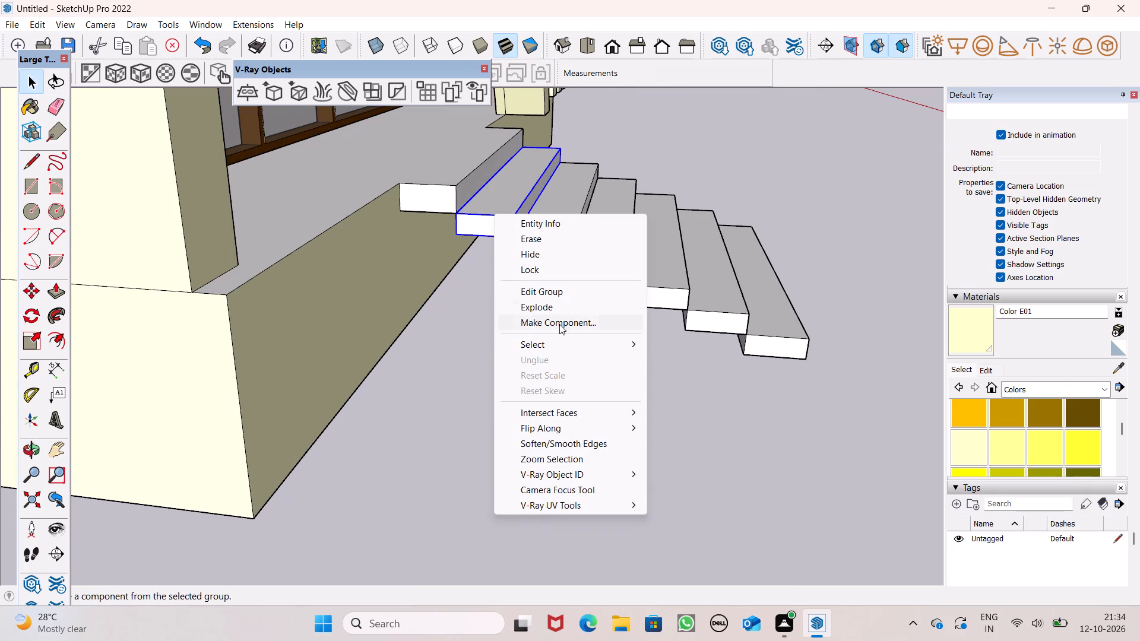
pyautogui.click(574, 306)
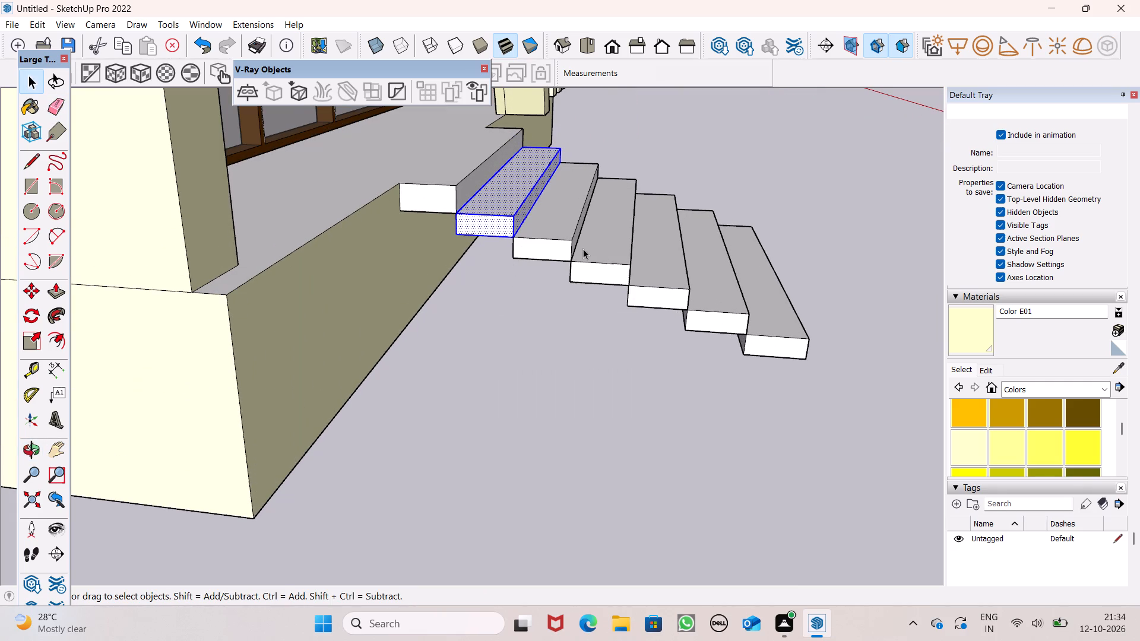
# Explode the nested group holding the five lower steps of the front stair.
pyautogui.click(552, 237)
pyautogui.rightClick(552, 236)
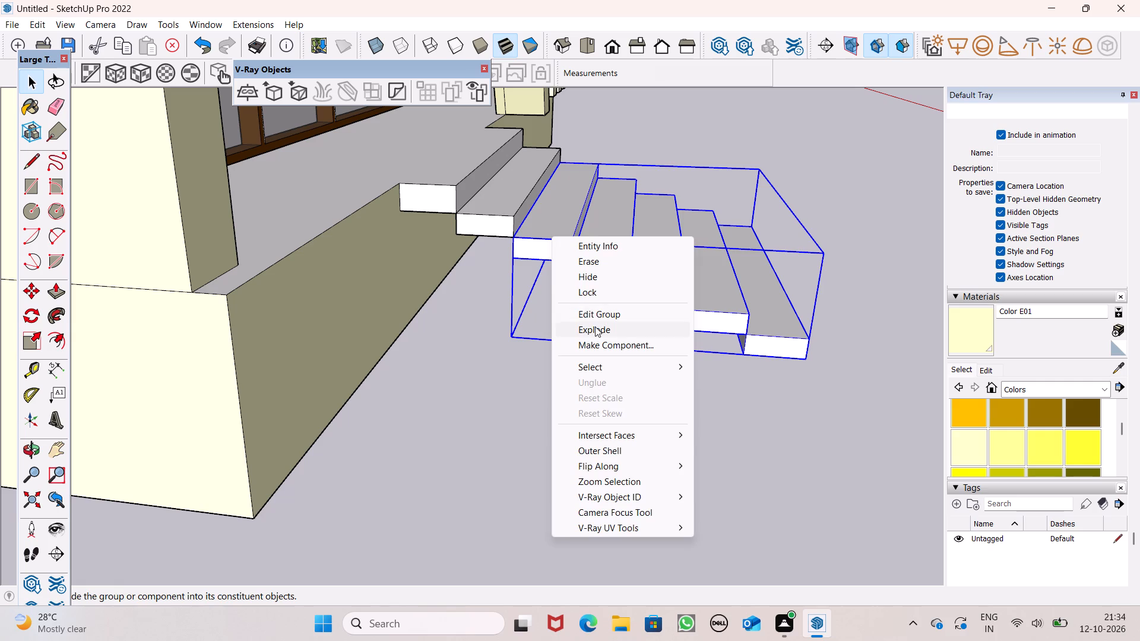
pyautogui.click(595, 326)
pyautogui.moveTo(606, 402); pyautogui.dragTo(606, 395)
# Explode the groups of the third, fourth and fifth steps from the top, one after another, into loose geometry.
pyautogui.click(562, 246)
pyautogui.rightClick(562, 245)
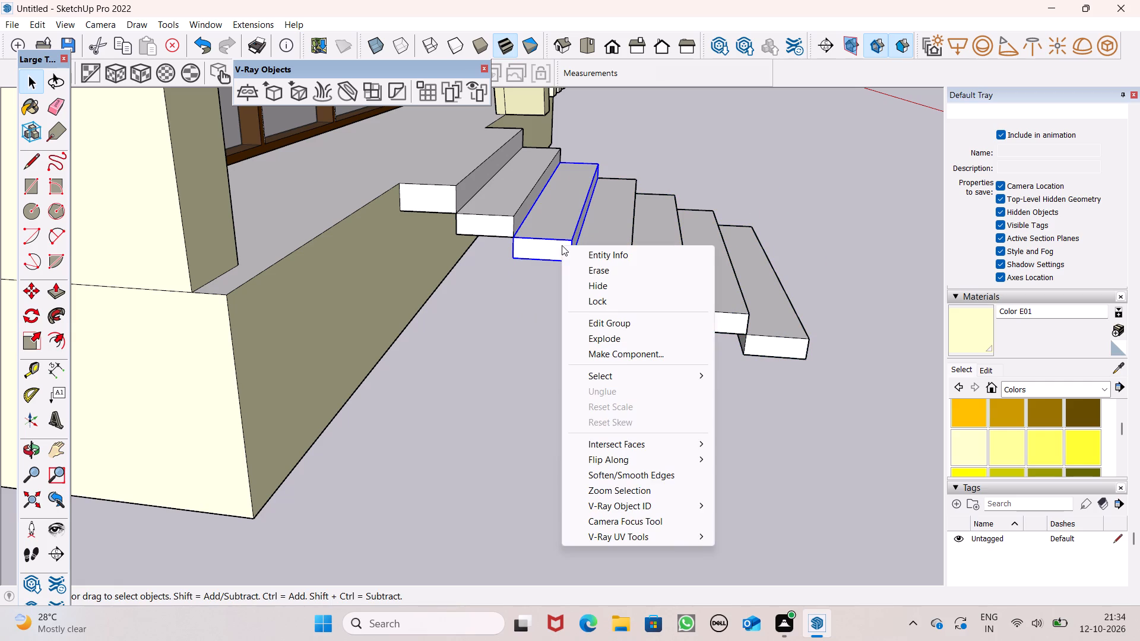
pyautogui.click(610, 335)
pyautogui.click(605, 363)
pyautogui.click(603, 278)
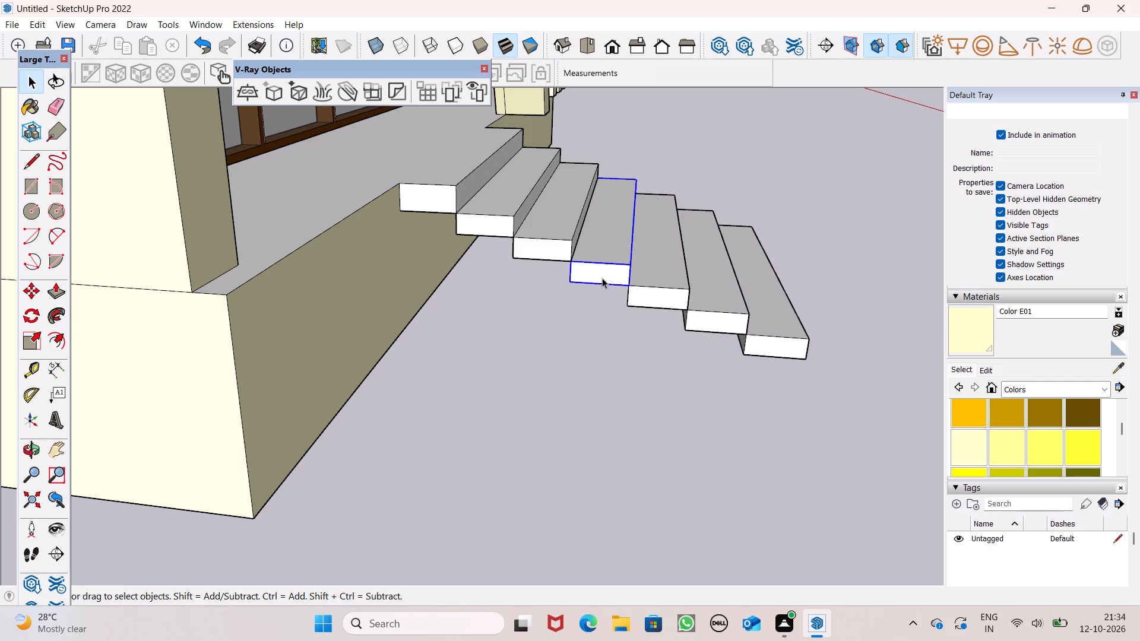
pyautogui.rightClick(601, 277)
pyautogui.click(642, 375)
pyautogui.click(607, 370)
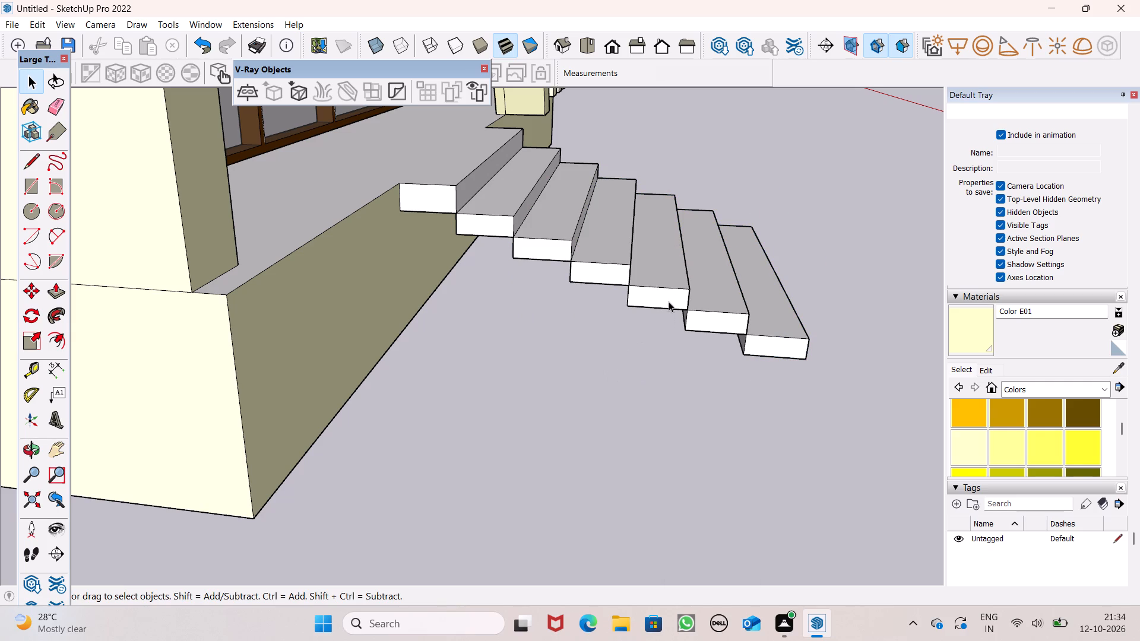
pyautogui.click(661, 278)
pyautogui.rightClick(661, 278)
pyautogui.click(698, 375)
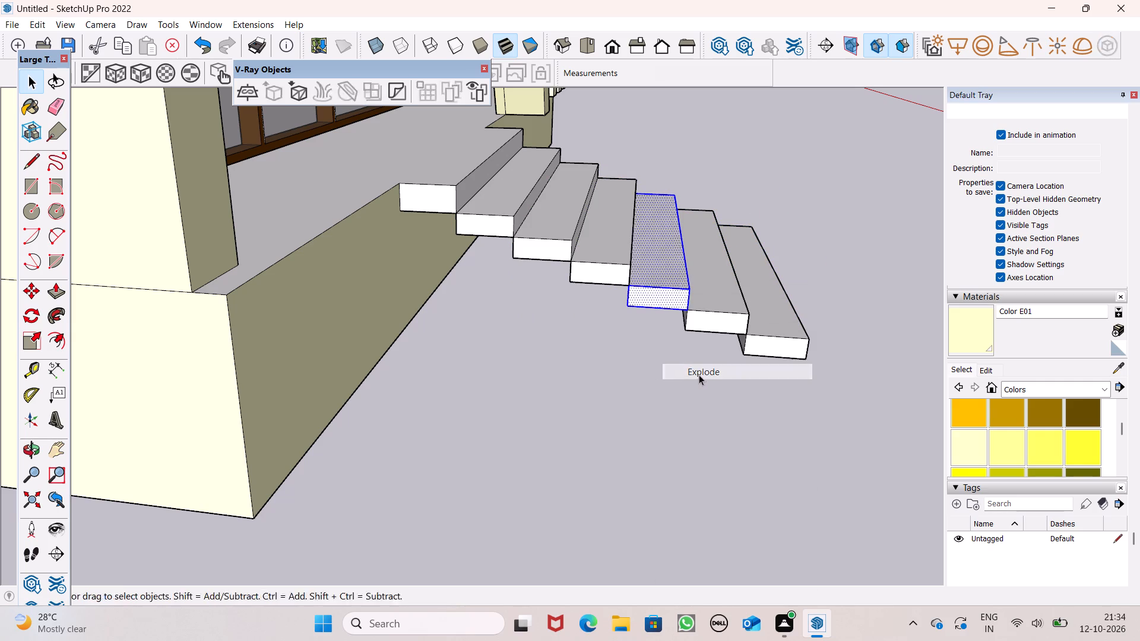
pyautogui.click(623, 378)
# Explode the groups of the two lowest steps into loose geometry.
pyautogui.click(695, 328)
pyautogui.rightClick(695, 328)
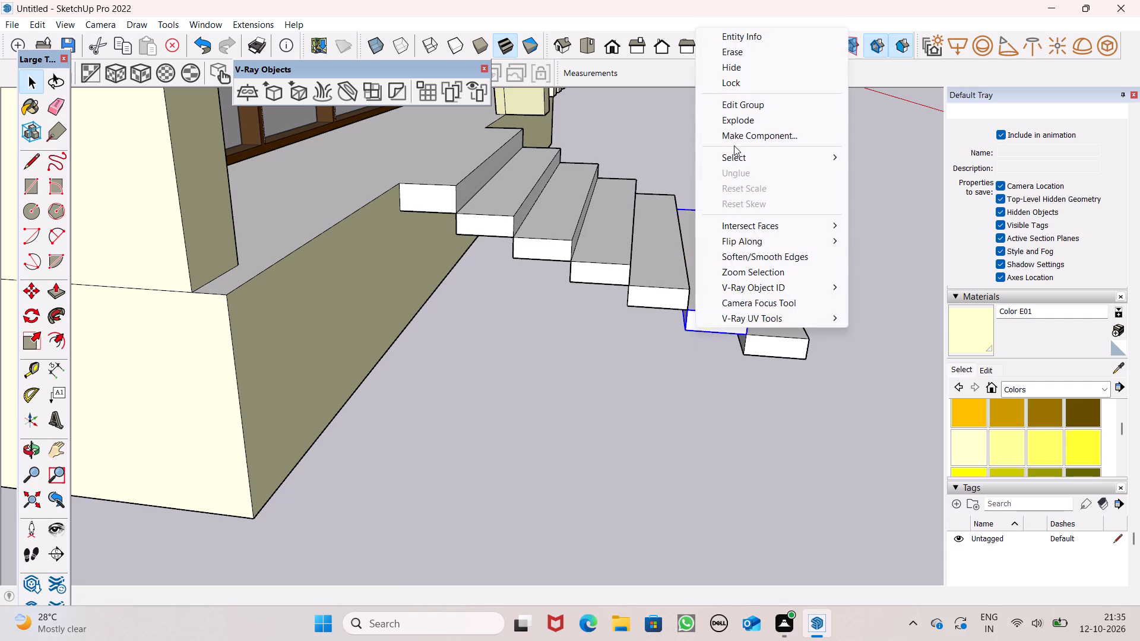
pyautogui.click(742, 124)
pyautogui.click(650, 373)
pyautogui.click(787, 334)
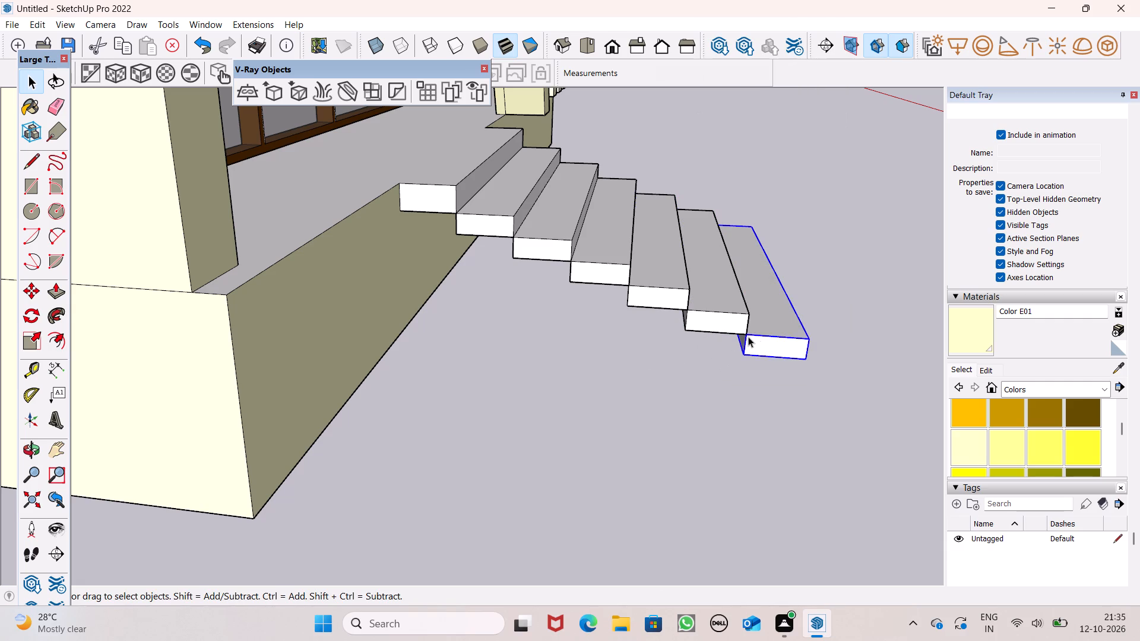
pyautogui.rightClick(747, 337)
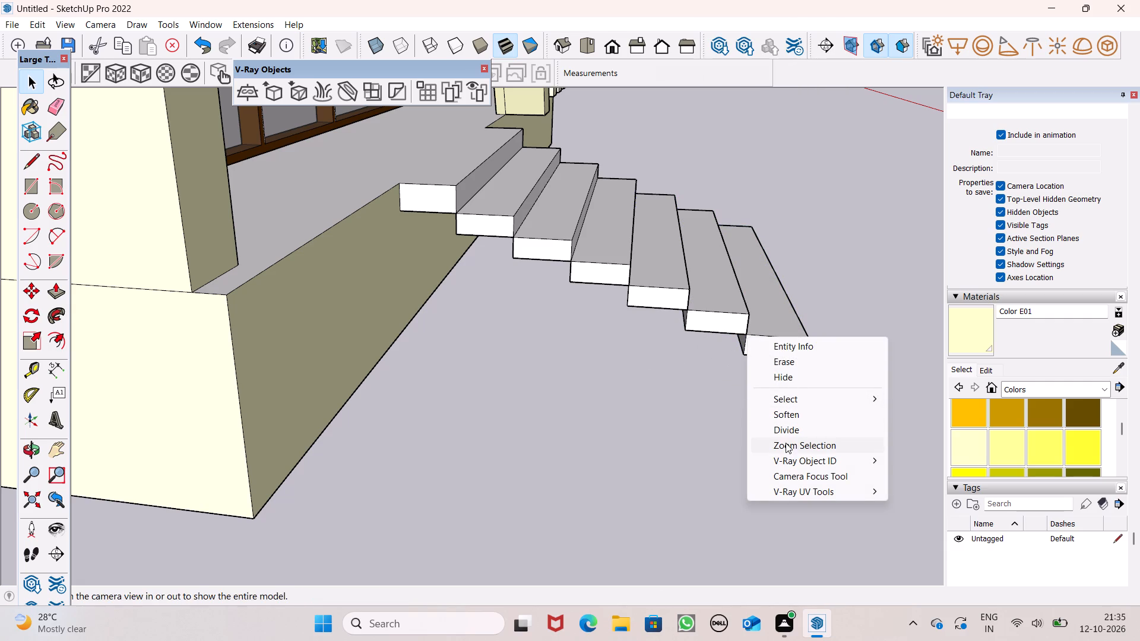
pyautogui.click(715, 423)
pyautogui.click(772, 354)
pyautogui.rightClick(764, 351)
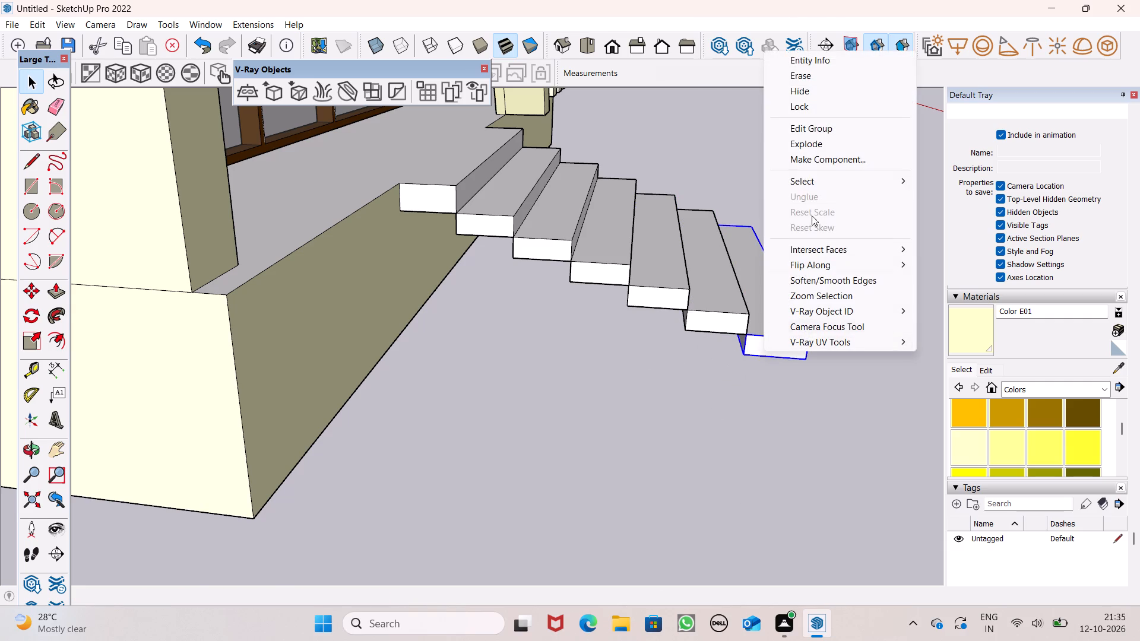
pyautogui.click(809, 144)
pyautogui.click(584, 352)
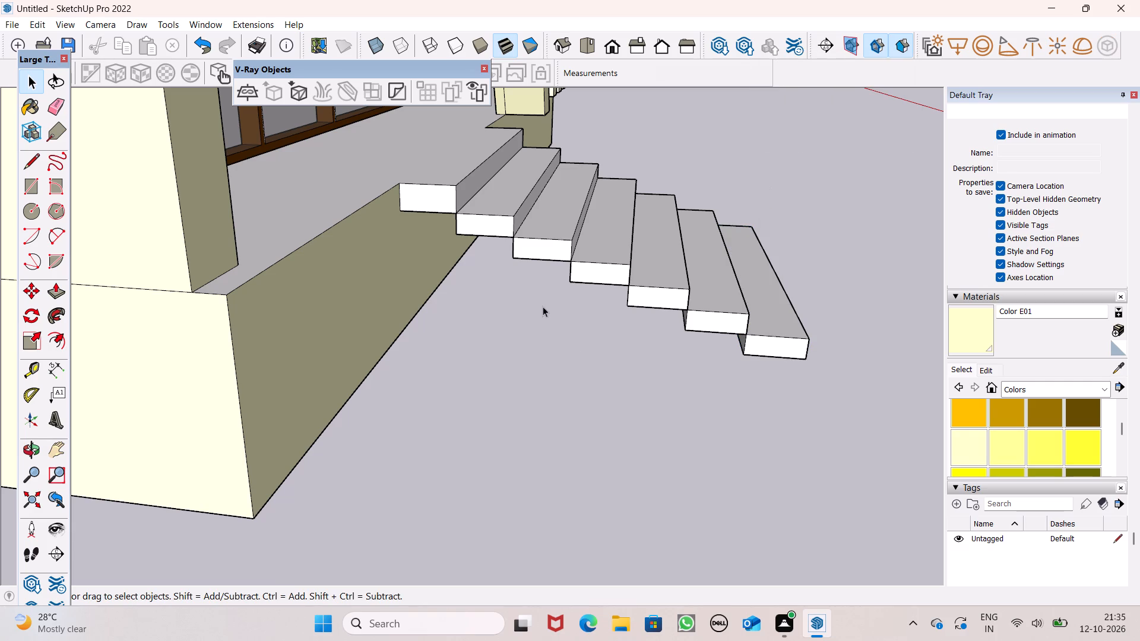
pyautogui.press('space')
# Close the stair's side face with a vertical line about 5' 9" down the base wall and a 15' 7 1/2" line along the ground.
pyautogui.click(30, 165)
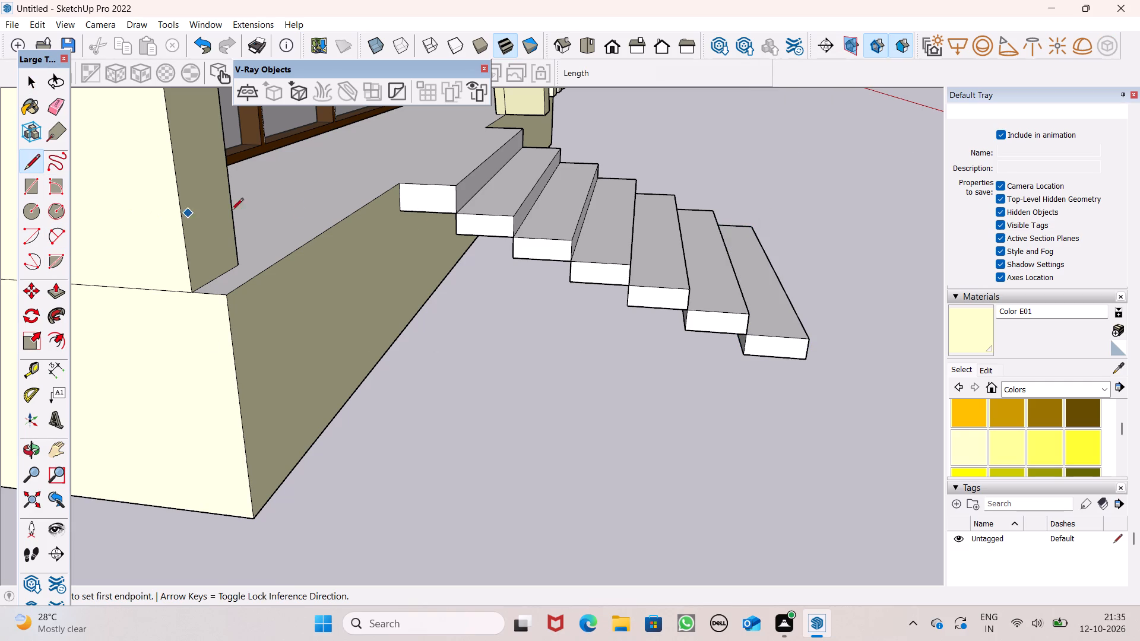
pyautogui.click(400, 213)
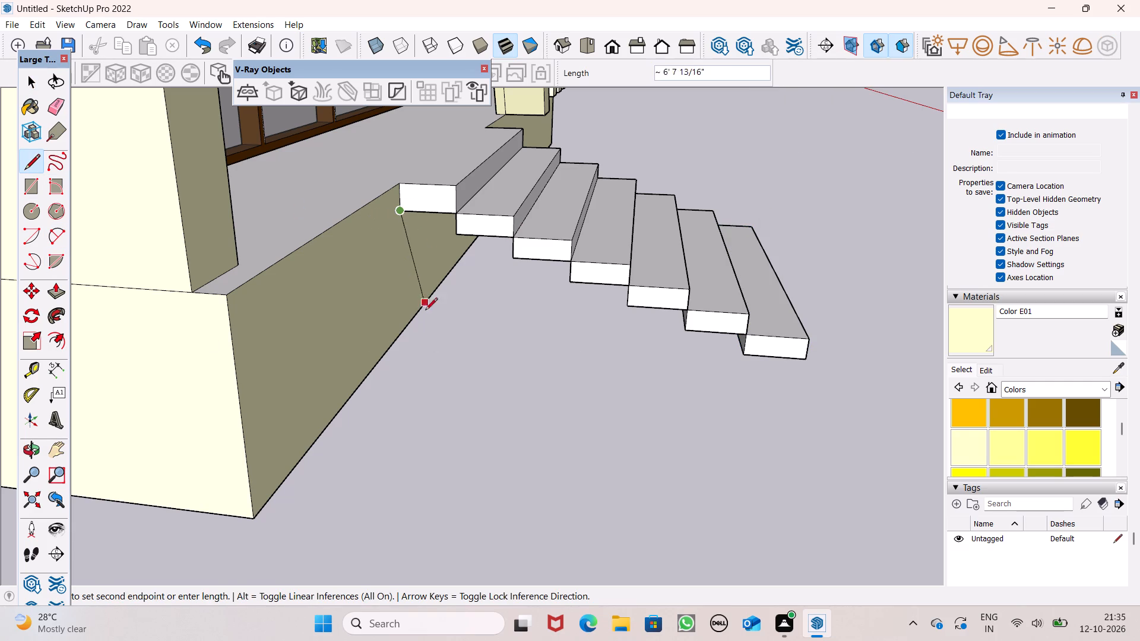
pyautogui.click(401, 335)
pyautogui.click(745, 354)
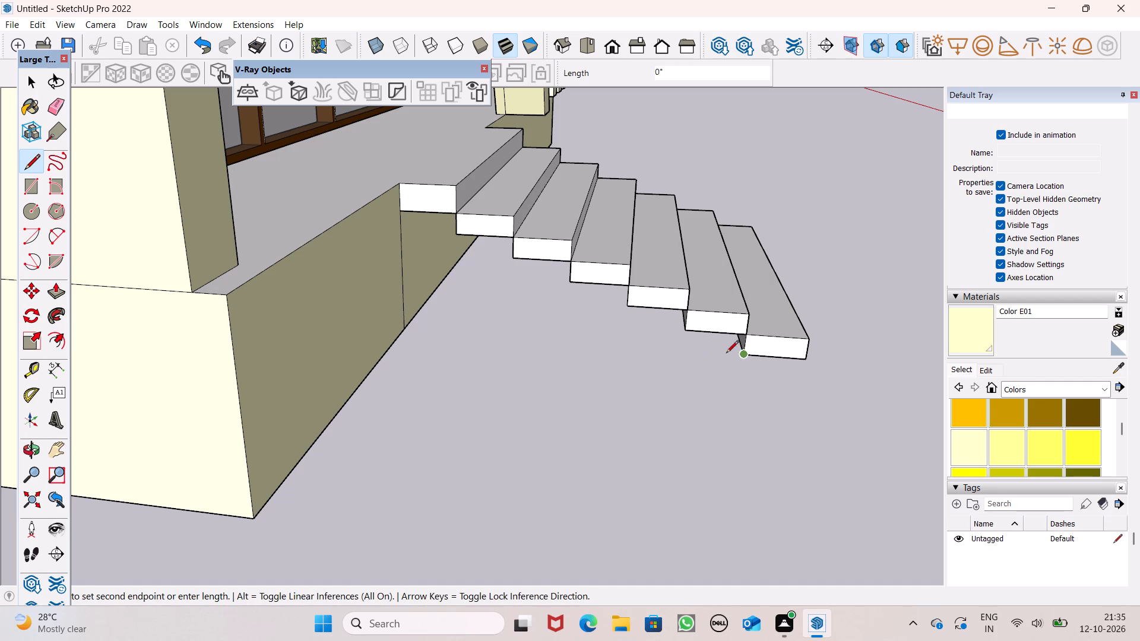
pyautogui.click(408, 331)
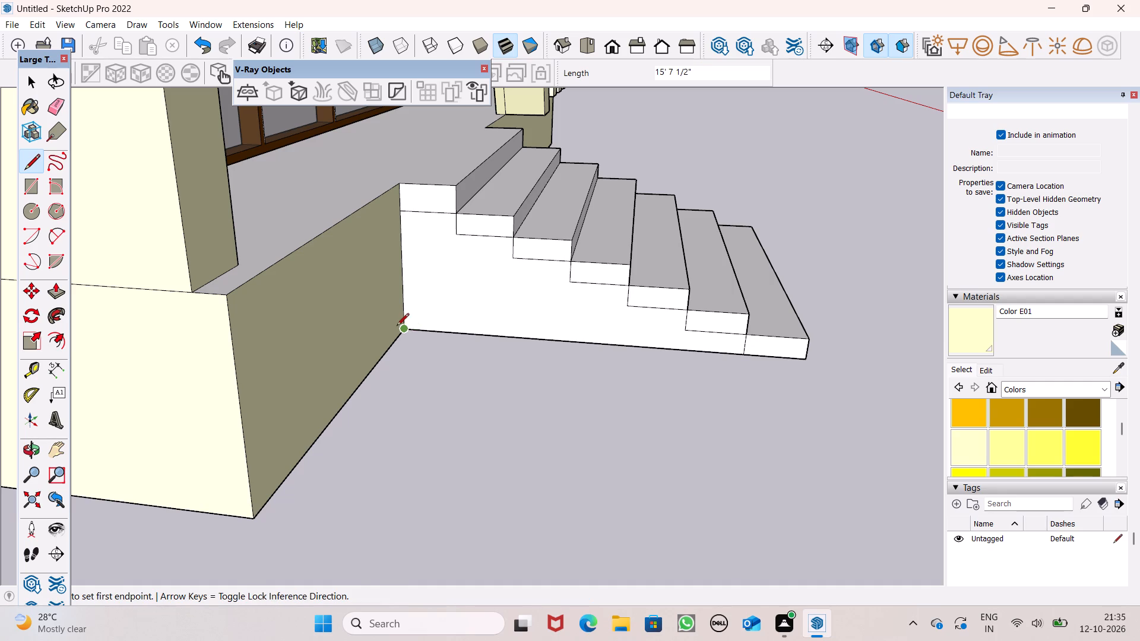
pyautogui.press('space')
# Push/Pull the new side face under the steps 20' 8 5/16" across to the stair's opposite side, filling the underside.
pyautogui.scroll(-6, 616, 228)
pyautogui.moveTo(668, 280); pyautogui.dragTo(0, 380, button='middle')
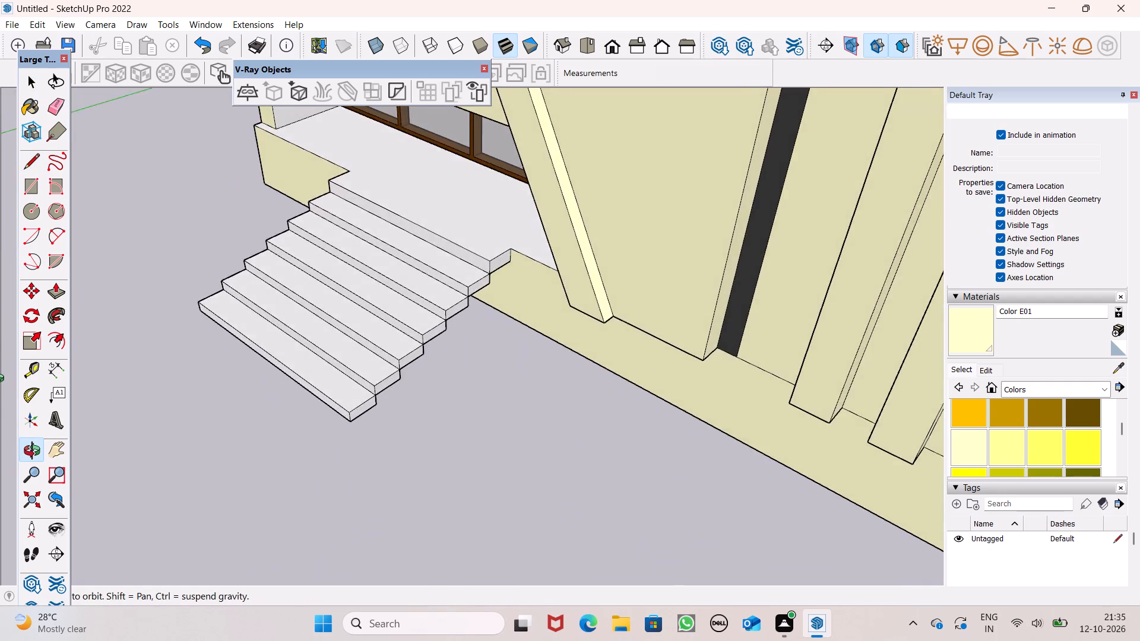
pyautogui.moveTo(0, 380); pyautogui.dragTo(0, 182, button='middle')
pyautogui.scroll(-4, 413, 176)
pyautogui.moveTo(417, 180); pyautogui.dragTo(255, 226, button='middle')
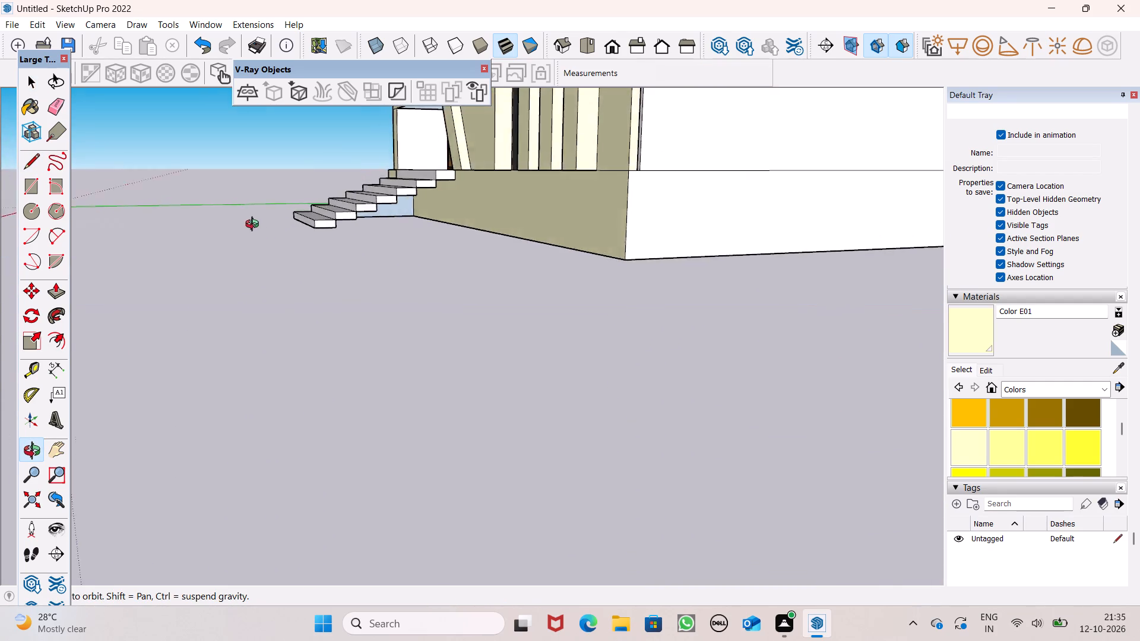
pyautogui.moveTo(255, 226); pyautogui.dragTo(233, 202, button='middle')
pyautogui.moveTo(48, 291); pyautogui.dragTo(56, 291)
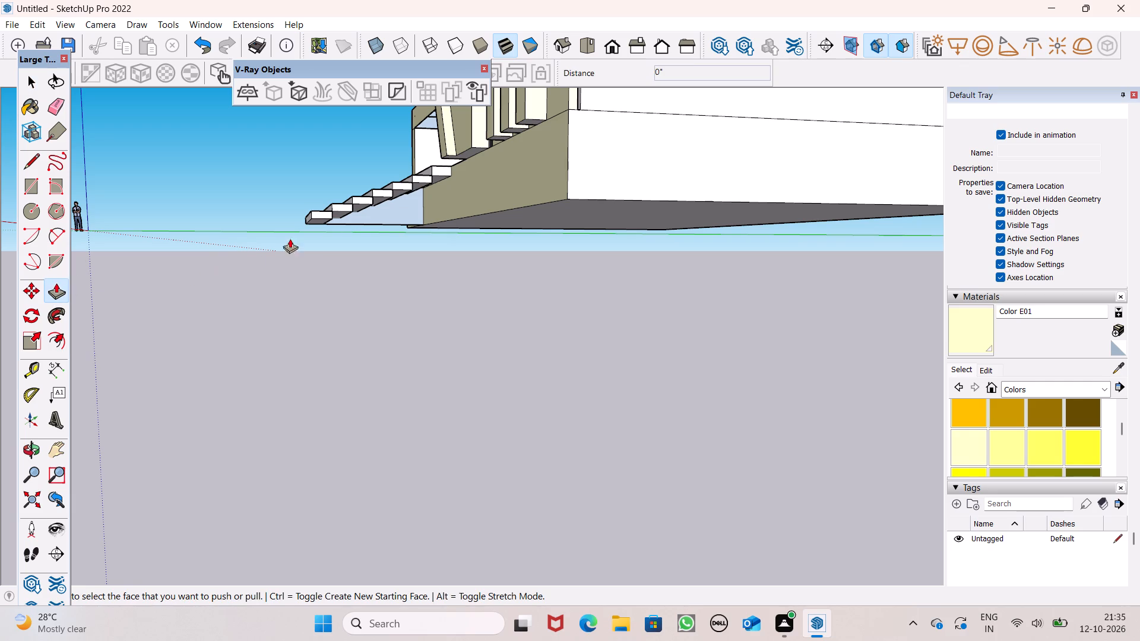
pyautogui.scroll(6, 367, 212)
pyautogui.moveTo(423, 208); pyautogui.dragTo(436, 247, button='middle')
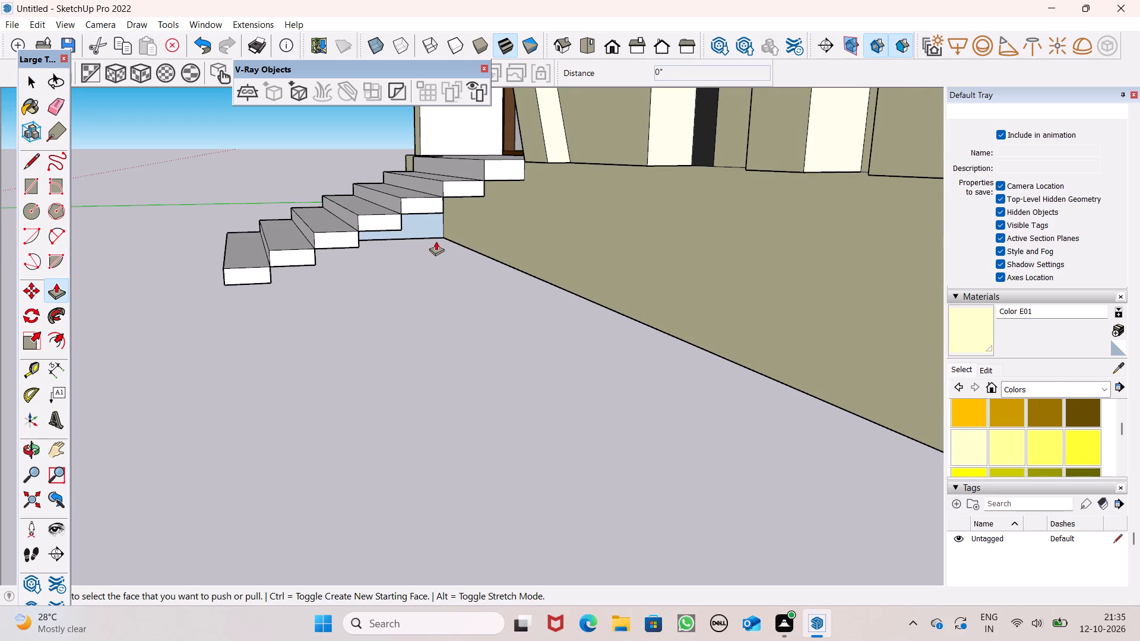
pyautogui.moveTo(416, 223); pyautogui.dragTo(500, 216)
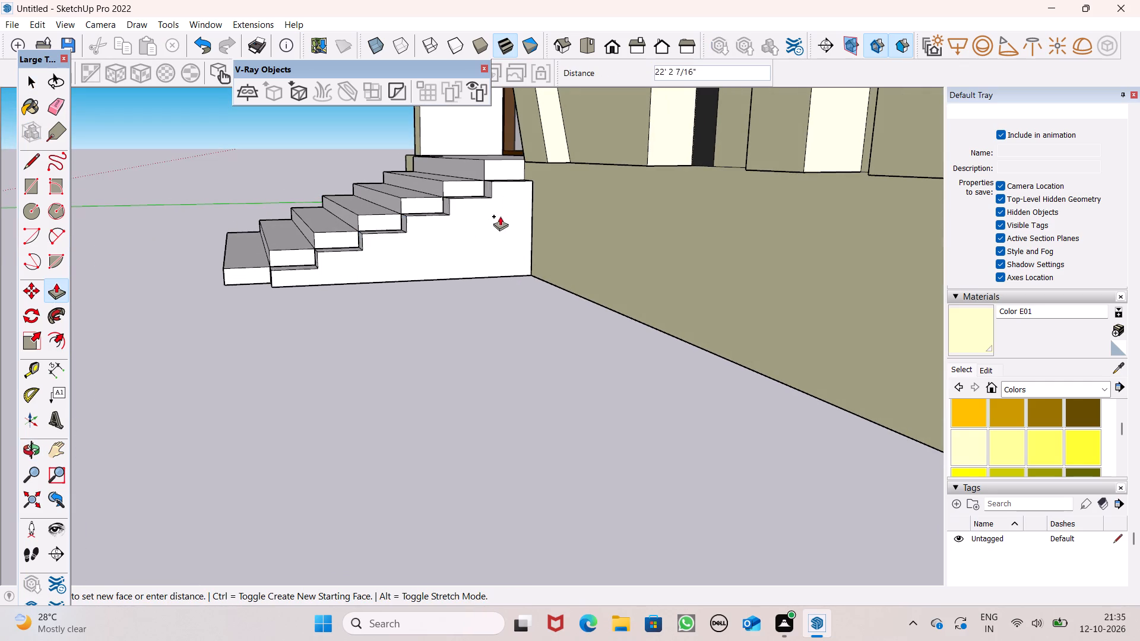
pyautogui.moveTo(500, 216); pyautogui.dragTo(498, 224)
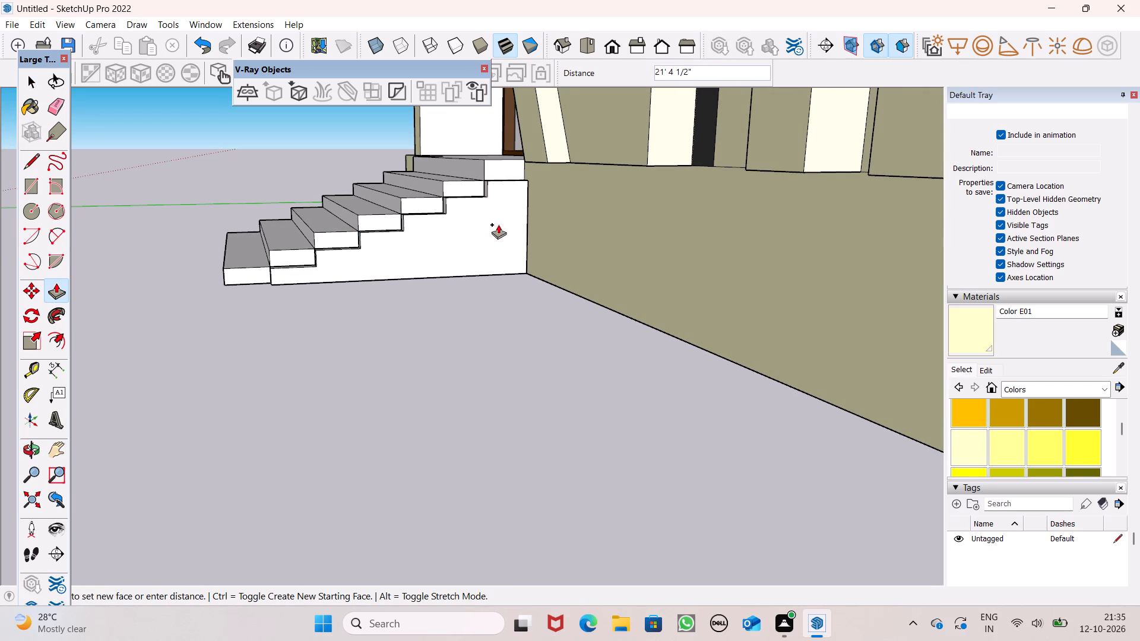
pyautogui.moveTo(498, 224); pyautogui.dragTo(468, 186)
pyautogui.scroll(-3, 476, 202)
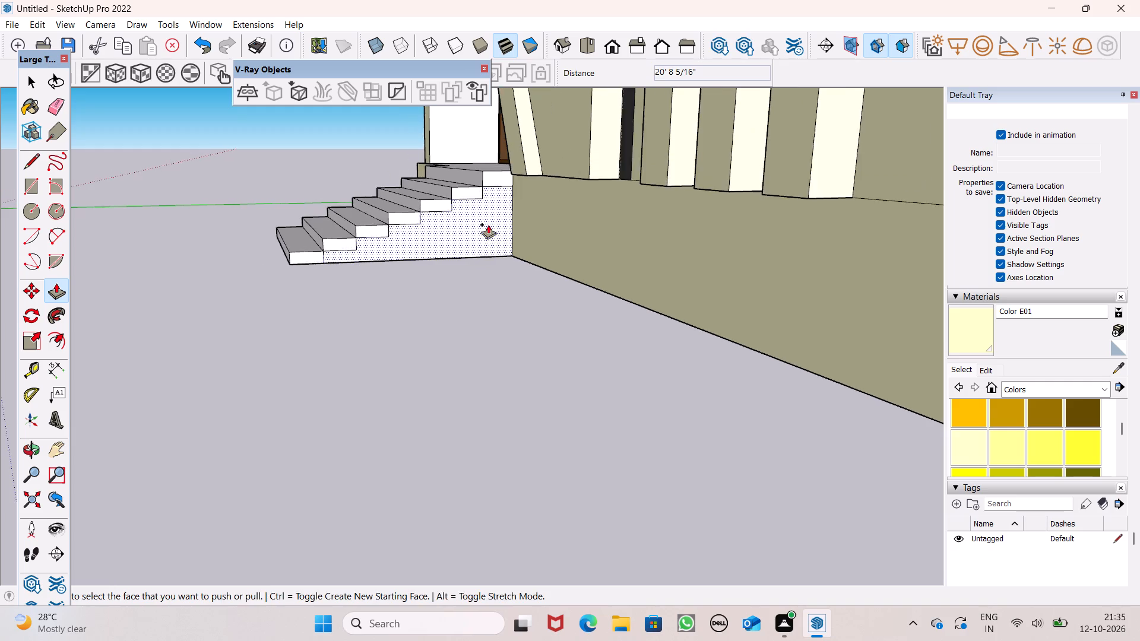
pyautogui.moveTo(491, 231); pyautogui.dragTo(493, 270, button='middle')
pyautogui.press('space')
# Erase the edges outlining the individual steps on the stair's side face beside the finned facade.
pyautogui.scroll(3, 325, 176)
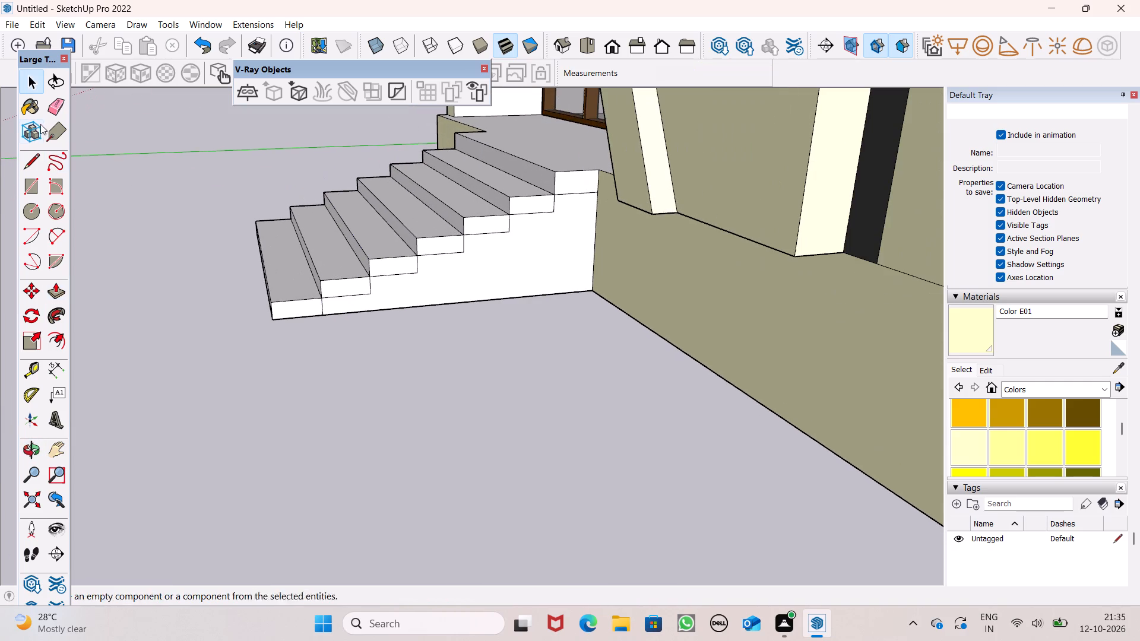
pyautogui.click(58, 116)
pyautogui.scroll(7, 265, 277)
pyautogui.click(349, 319)
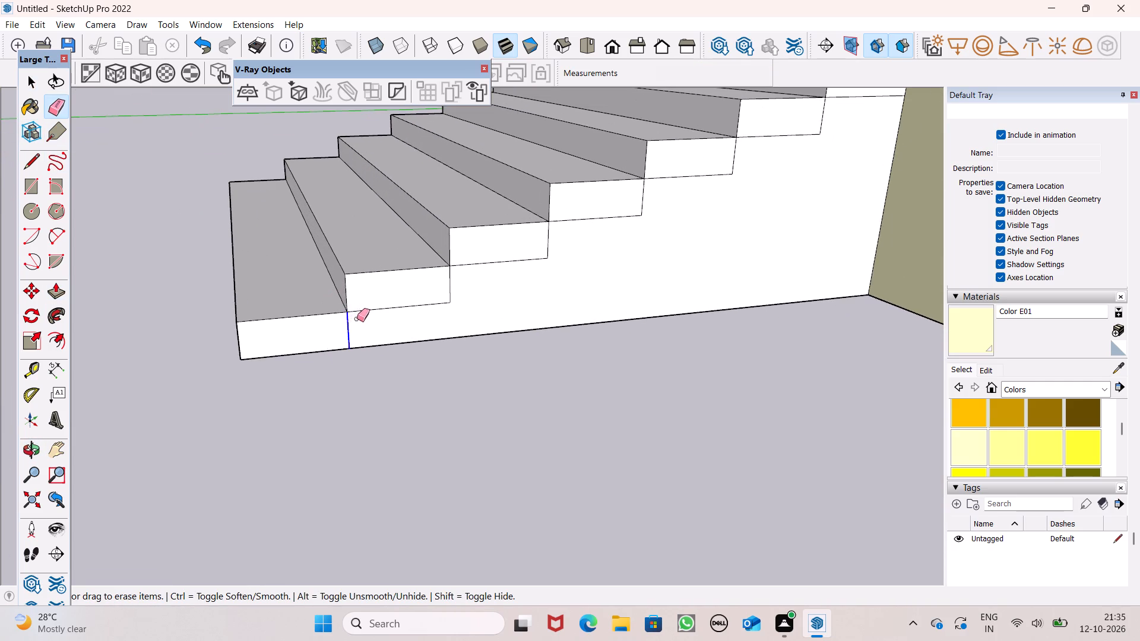
pyautogui.moveTo(357, 311); pyautogui.dragTo(362, 306)
pyautogui.moveTo(474, 264); pyautogui.dragTo(452, 288)
pyautogui.moveTo(543, 246); pyautogui.dragTo(560, 237)
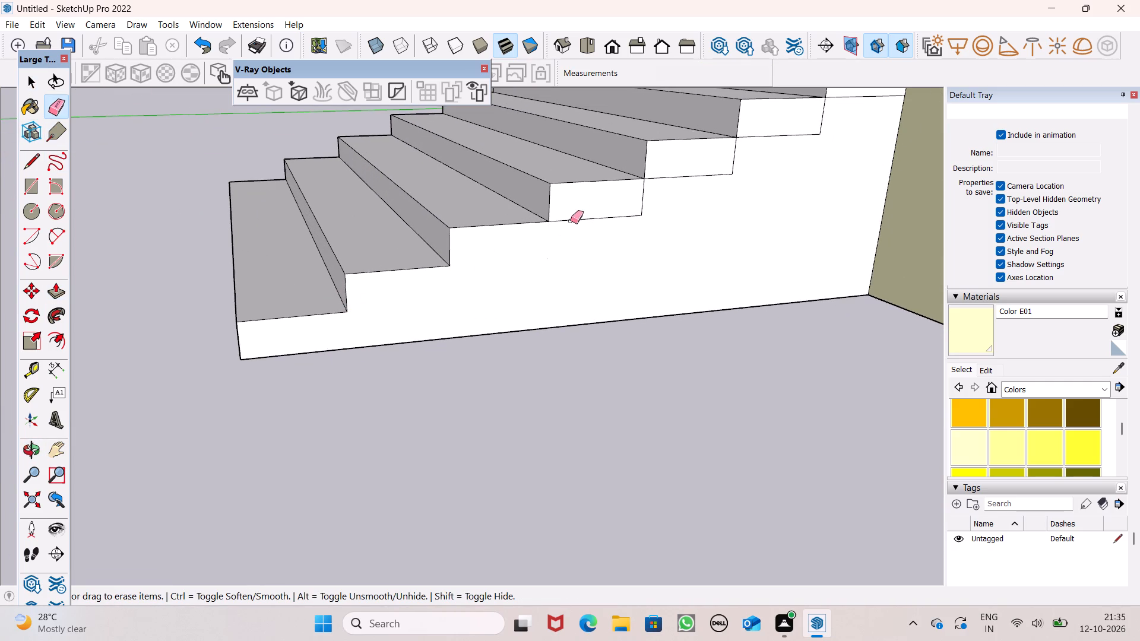
pyautogui.moveTo(575, 215); pyautogui.dragTo(577, 229)
pyautogui.click(639, 199)
pyautogui.moveTo(693, 170); pyautogui.dragTo(669, 186)
pyautogui.moveTo(660, 191); pyautogui.dragTo(638, 206)
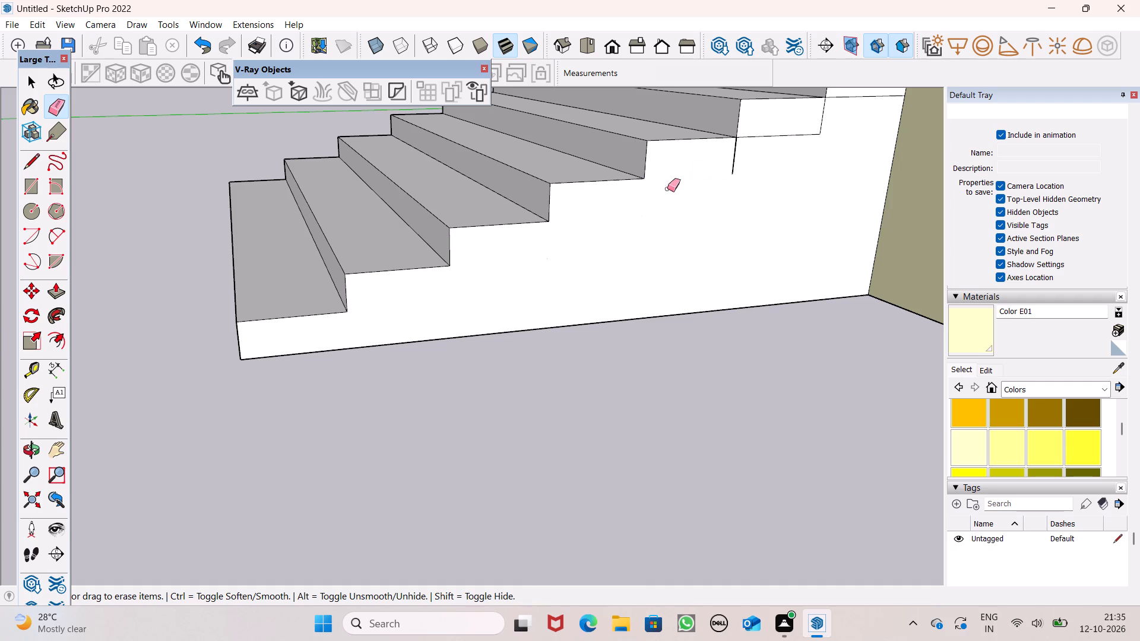
pyautogui.moveTo(745, 160); pyautogui.dragTo(731, 163)
pyautogui.click(764, 134)
pyautogui.click(821, 119)
# Erase the leftover edge under the top step on the same side face.
pyautogui.scroll(-7, 689, 228)
pyautogui.moveTo(512, 293); pyautogui.dragTo(844, 328, button='middle')
pyautogui.scroll(-2, 558, 287)
pyautogui.moveTo(687, 303); pyautogui.dragTo(550, 318, button='middle')
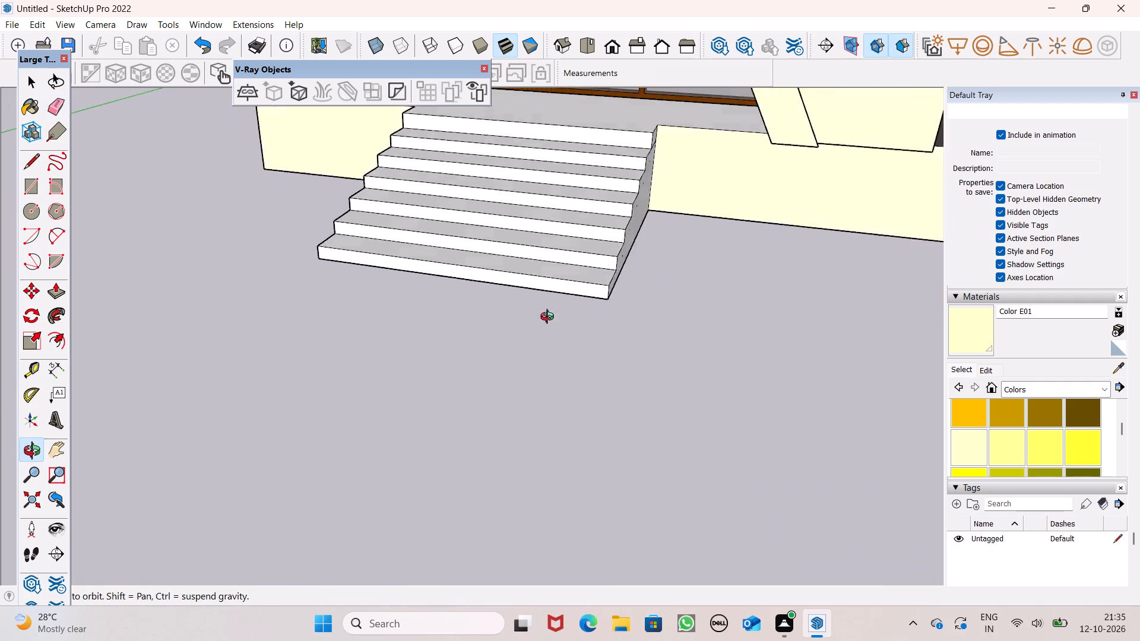
pyautogui.moveTo(550, 318); pyautogui.dragTo(344, 252, button='middle')
pyautogui.scroll(5, 349, 252)
pyautogui.moveTo(776, 177); pyautogui.dragTo(779, 191)
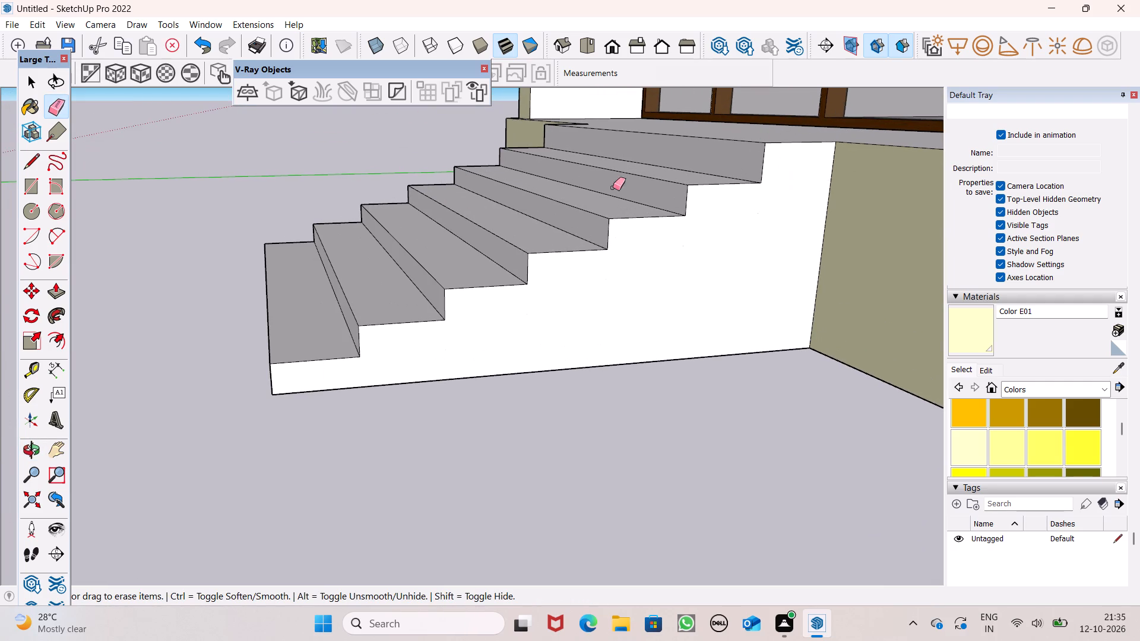
# Erase the edges outlining the four upper steps on the stair's opposite side face.
pyautogui.scroll(-6, 568, 218)
pyautogui.moveTo(478, 291); pyautogui.dragTo(845, 318, button='middle')
pyautogui.moveTo(159, 273); pyautogui.dragTo(617, 266, button='middle')
pyautogui.scroll(5, 474, 242)
pyautogui.moveTo(245, 163); pyautogui.dragTo(250, 181)
pyautogui.moveTo(261, 182); pyautogui.dragTo(283, 189)
pyautogui.moveTo(284, 189); pyautogui.dragTo(306, 203)
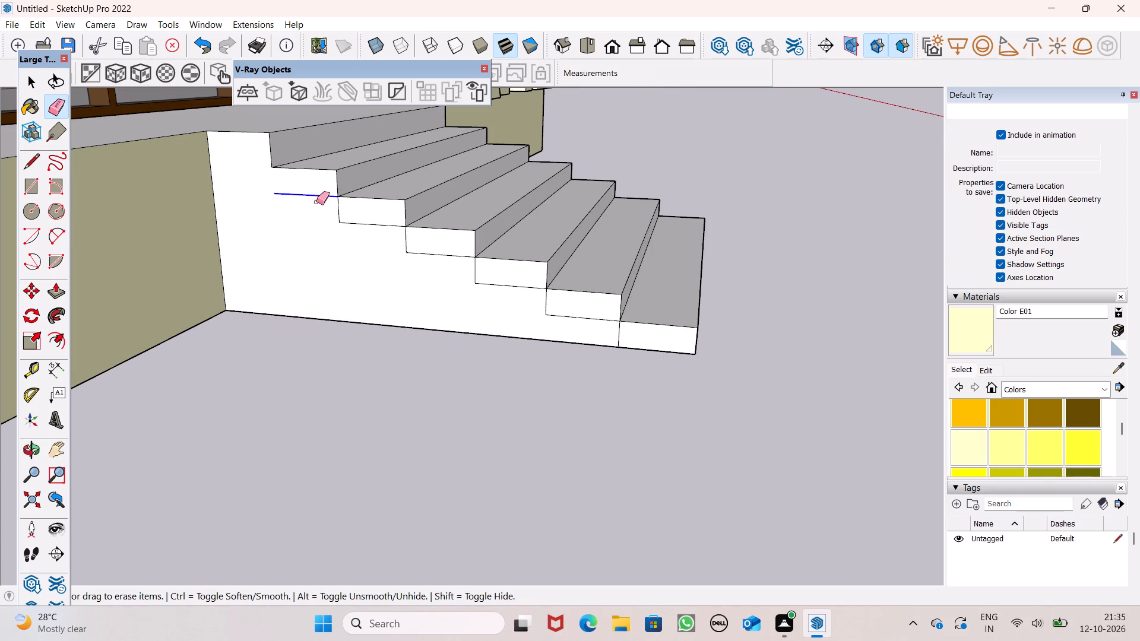
pyautogui.moveTo(330, 219); pyautogui.dragTo(352, 221)
pyautogui.moveTo(419, 243); pyautogui.dragTo(390, 260)
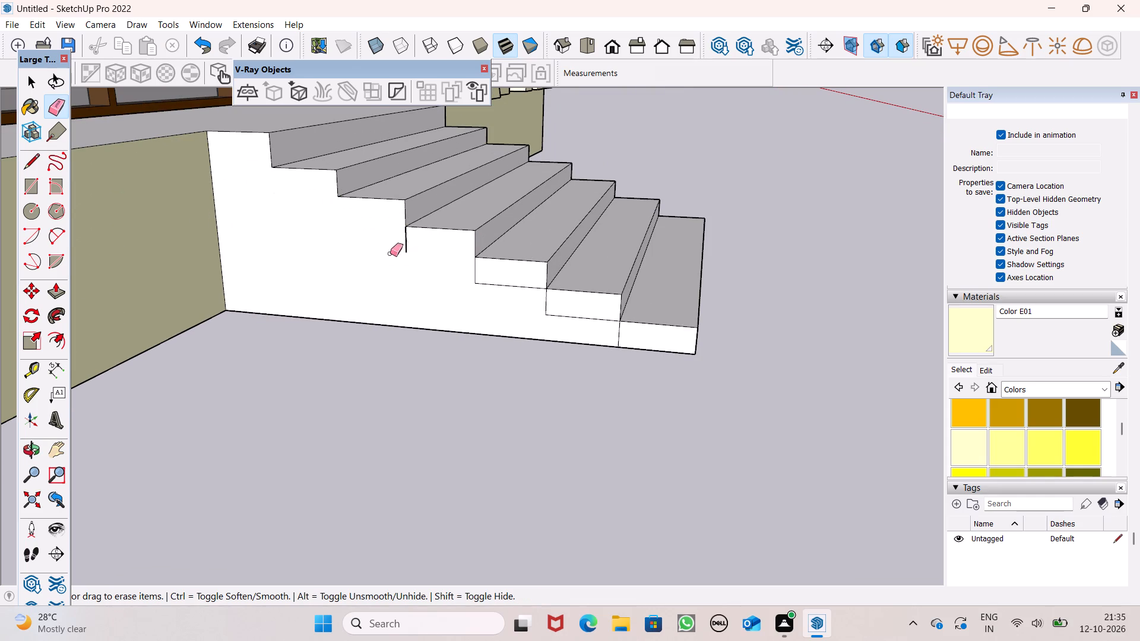
pyautogui.moveTo(425, 247); pyautogui.dragTo(426, 262)
pyautogui.moveTo(387, 245); pyautogui.dragTo(429, 246)
pyautogui.click(429, 246)
# Erase the edges outlining the three lowest steps on that same side face.
pyautogui.moveTo(492, 275); pyautogui.dragTo(476, 279)
pyautogui.moveTo(479, 280); pyautogui.dragTo(502, 288)
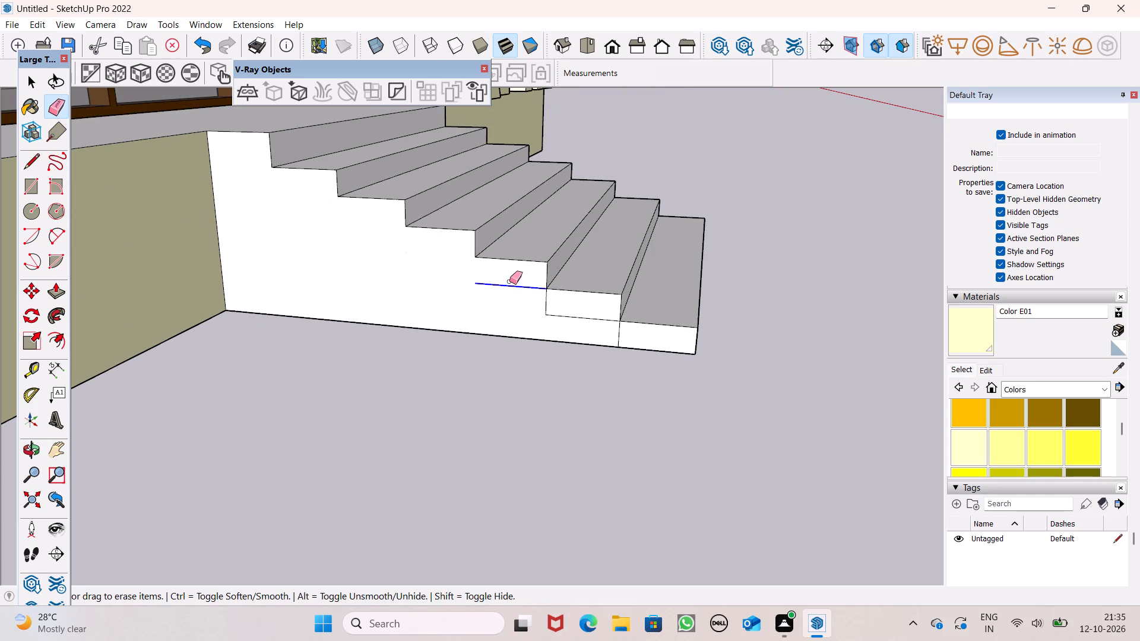
pyautogui.moveTo(549, 310); pyautogui.dragTo(581, 316)
pyautogui.moveTo(587, 319); pyautogui.dragTo(544, 317)
pyautogui.moveTo(555, 309); pyautogui.dragTo(538, 312)
pyautogui.moveTo(614, 330); pyautogui.dragTo(623, 332)
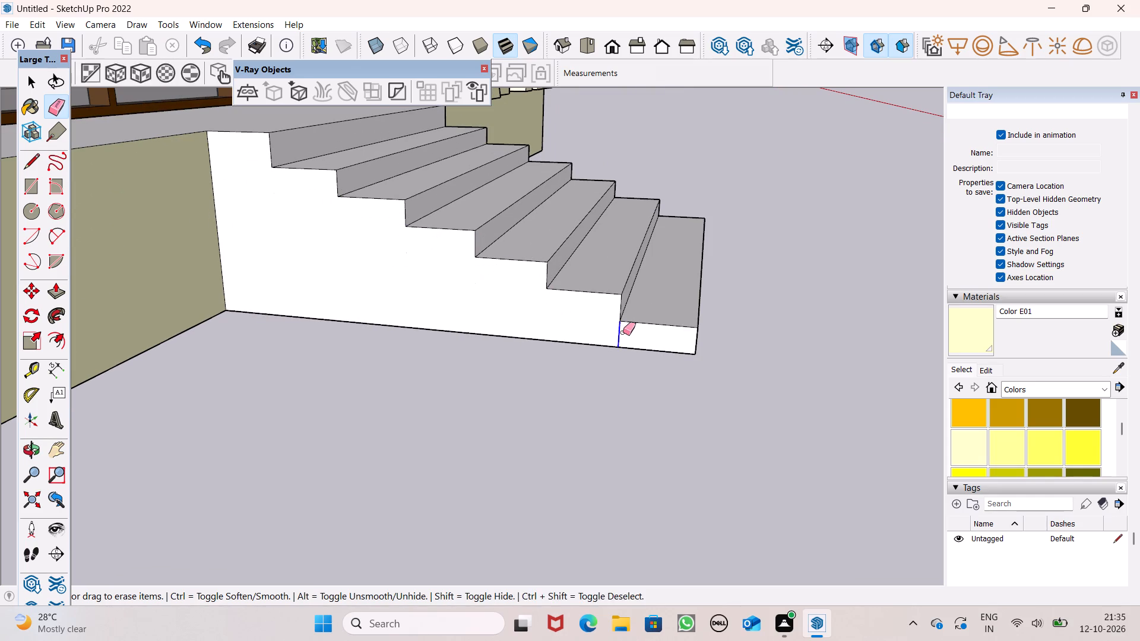
# Erase the last vertical edge outlining the bottom step on the stair's side face.
pyautogui.moveTo(623, 332); pyautogui.dragTo(624, 332)
pyautogui.scroll(-4, 361, 255)
pyautogui.press('space')
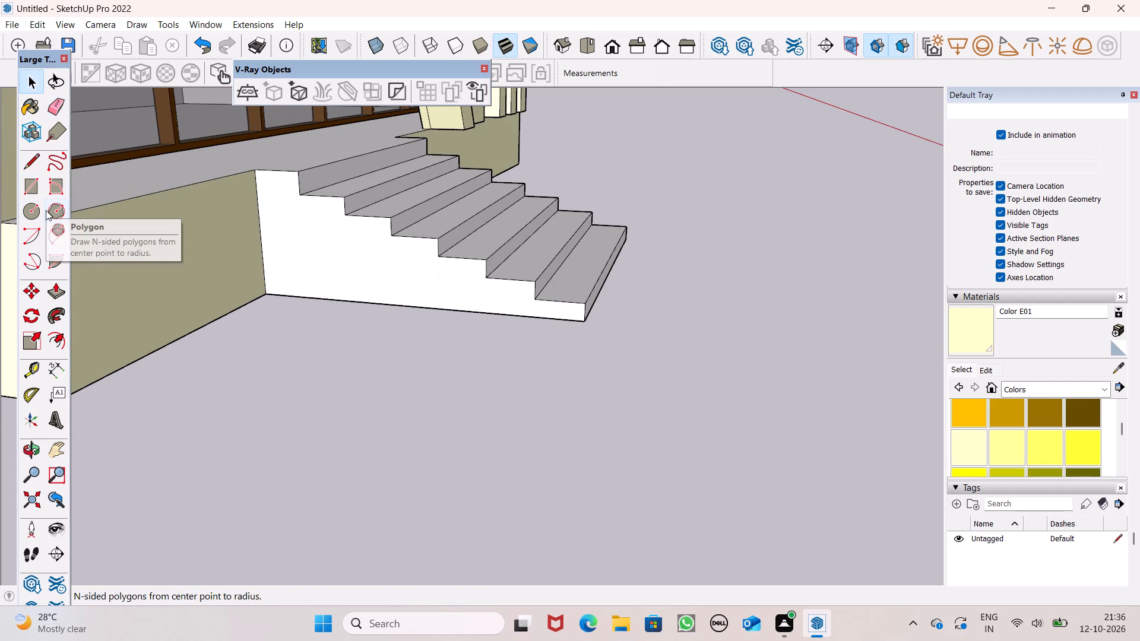
# Draw a ground rectangle about 18' 3" by 15' 11" from the base's front corner by the glass wall to the stair's bottom corner.
pyautogui.scroll(-3, 462, 337)
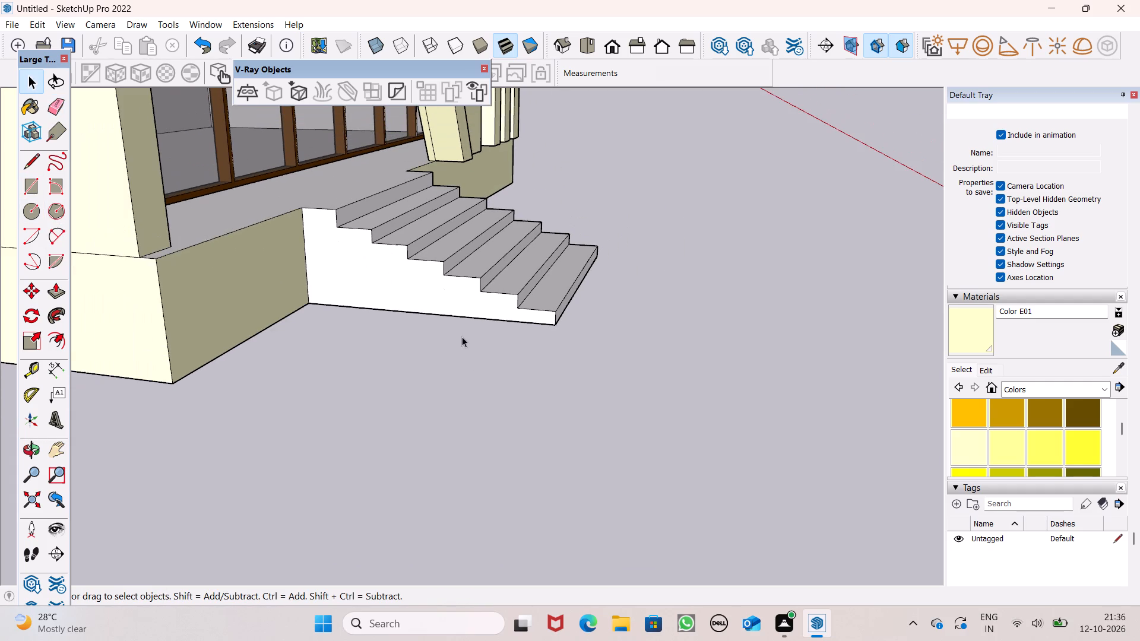
pyautogui.moveTo(482, 384); pyautogui.dragTo(425, 414, button='middle')
pyautogui.scroll(-4, 479, 276)
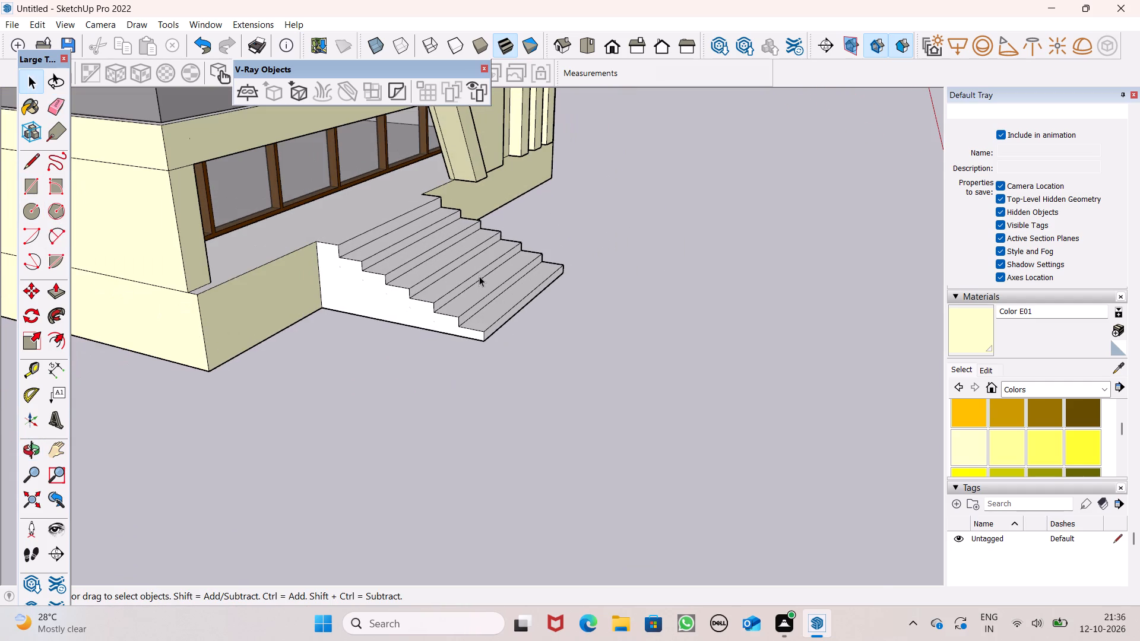
pyautogui.scroll(-1, 465, 280)
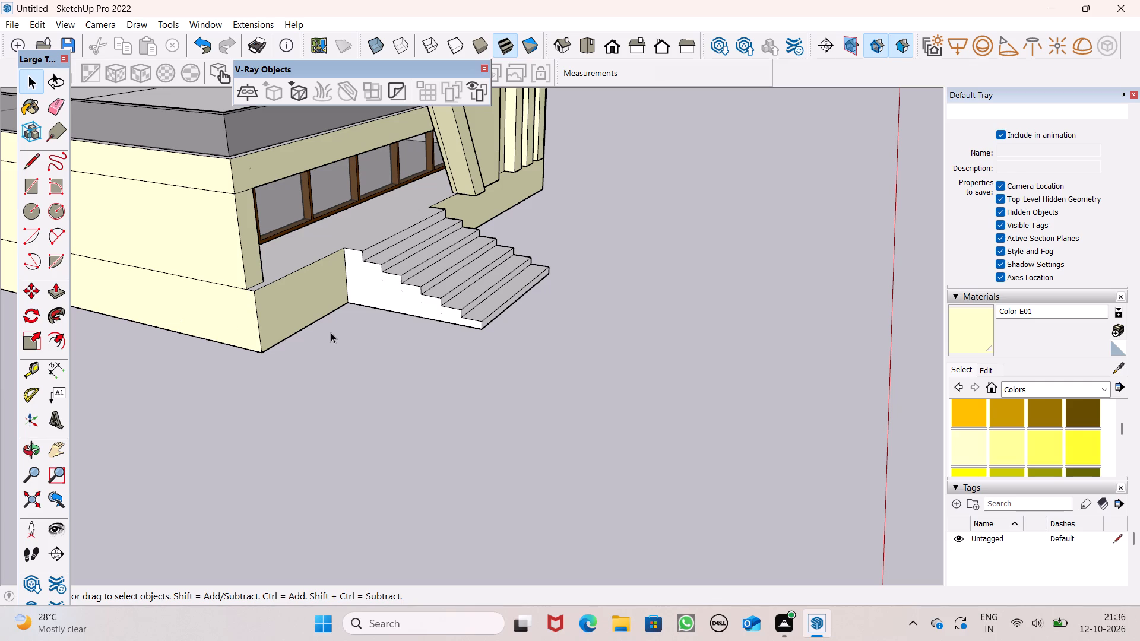
pyautogui.scroll(-2, 275, 300)
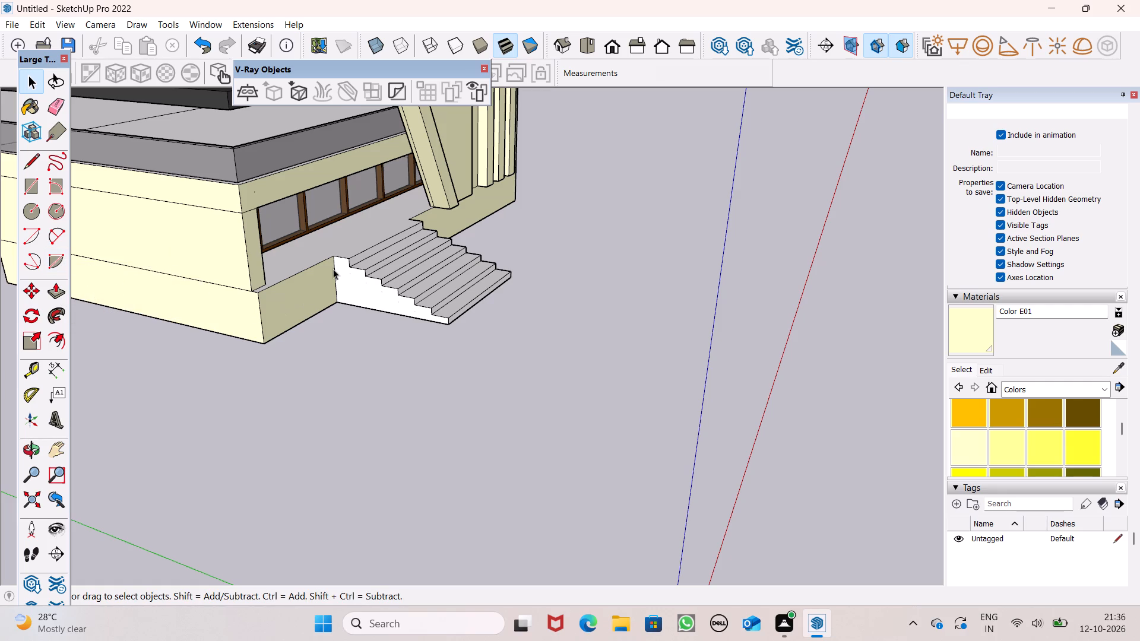
pyautogui.scroll(-1, 333, 269)
pyautogui.moveTo(368, 291); pyautogui.dragTo(184, 369, button='middle')
pyautogui.click(32, 177)
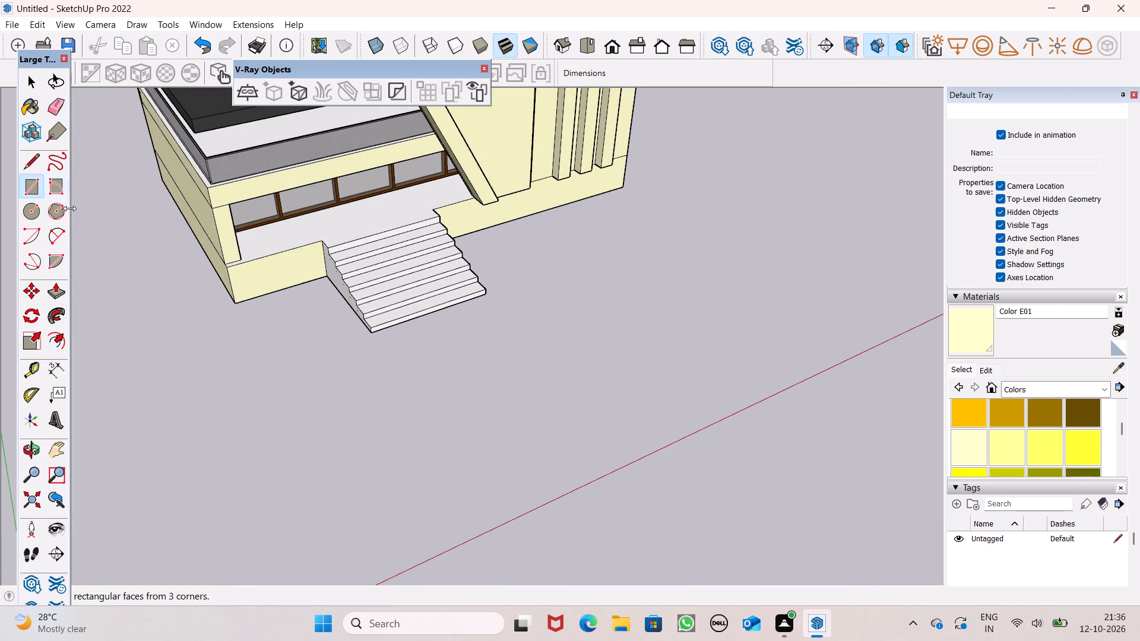
pyautogui.moveTo(254, 352); pyautogui.dragTo(195, 353, button='middle')
pyautogui.scroll(7, 288, 324)
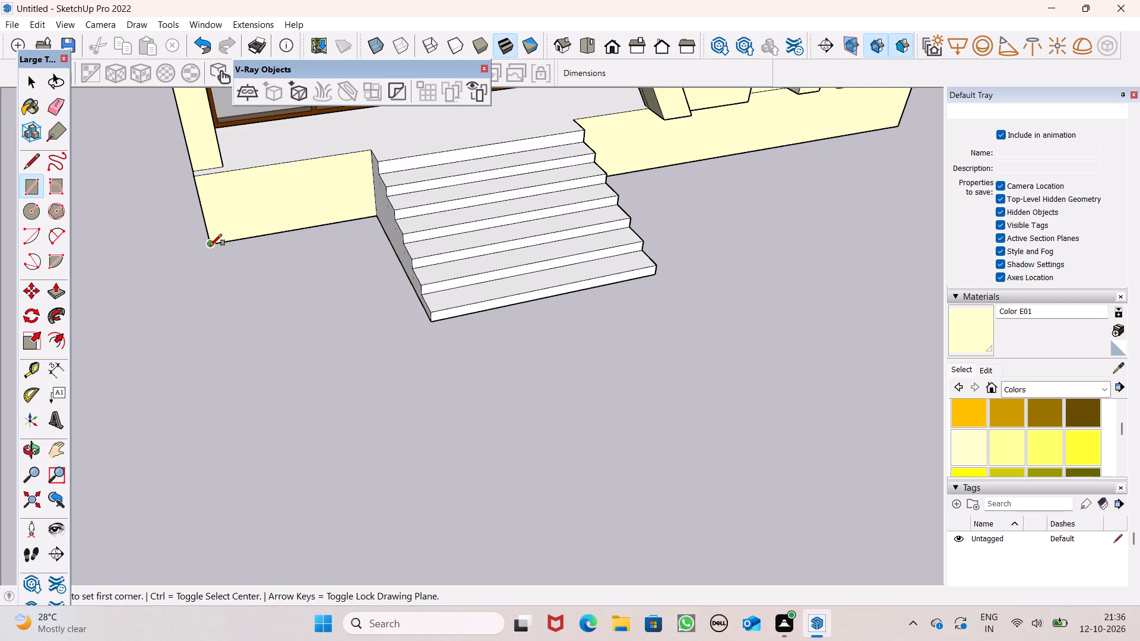
pyautogui.click(210, 246)
pyautogui.scroll(-1, 422, 337)
pyautogui.scroll(3, 422, 337)
pyautogui.click(427, 316)
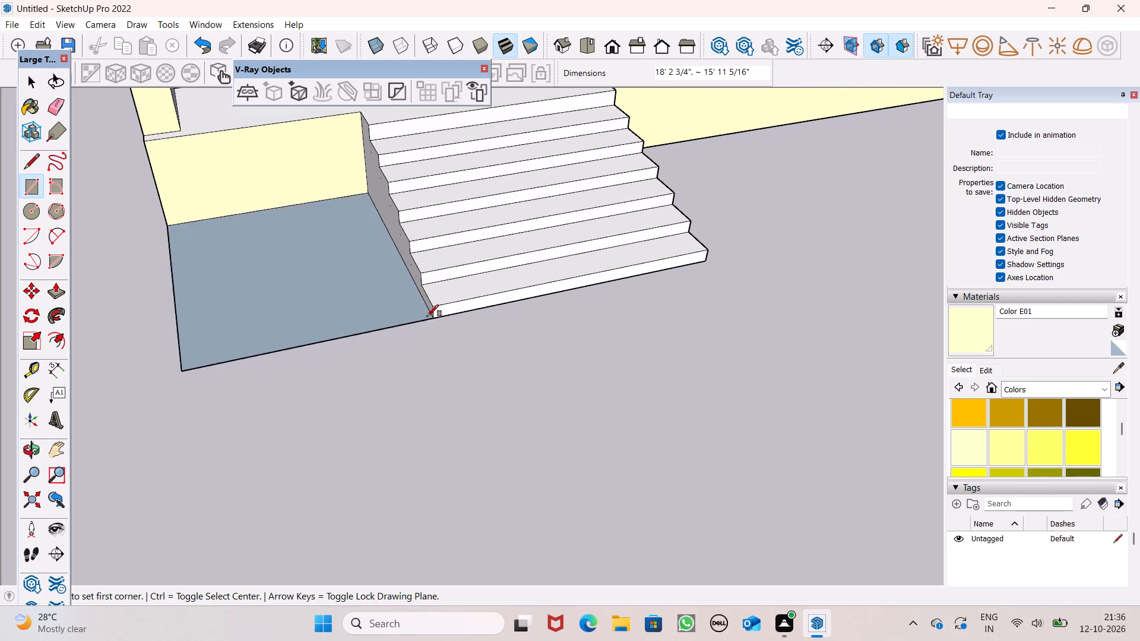
pyautogui.scroll(-2, 385, 286)
pyautogui.scroll(1, 385, 286)
pyautogui.scroll(-2, 385, 286)
pyautogui.press('space')
# Push/pull the new ground rectangle beside the stair up by about 4' 8" into a raised block.
pyautogui.scroll(-4, 96, 263)
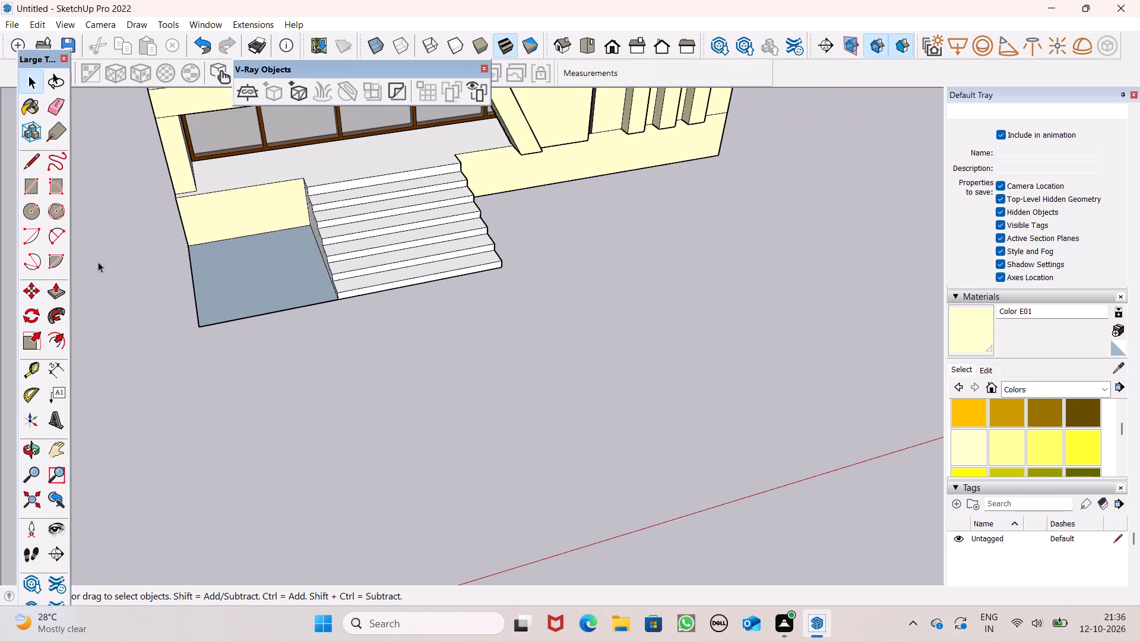
pyautogui.click(52, 294)
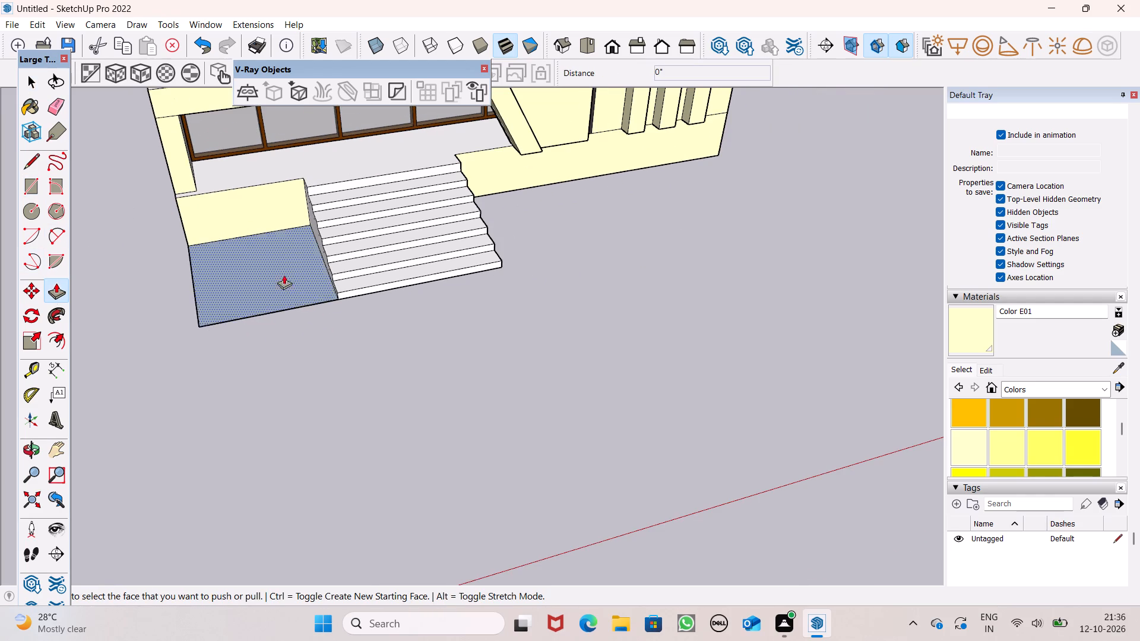
pyautogui.scroll(3, 298, 275)
pyautogui.moveTo(259, 285); pyautogui.dragTo(257, 265)
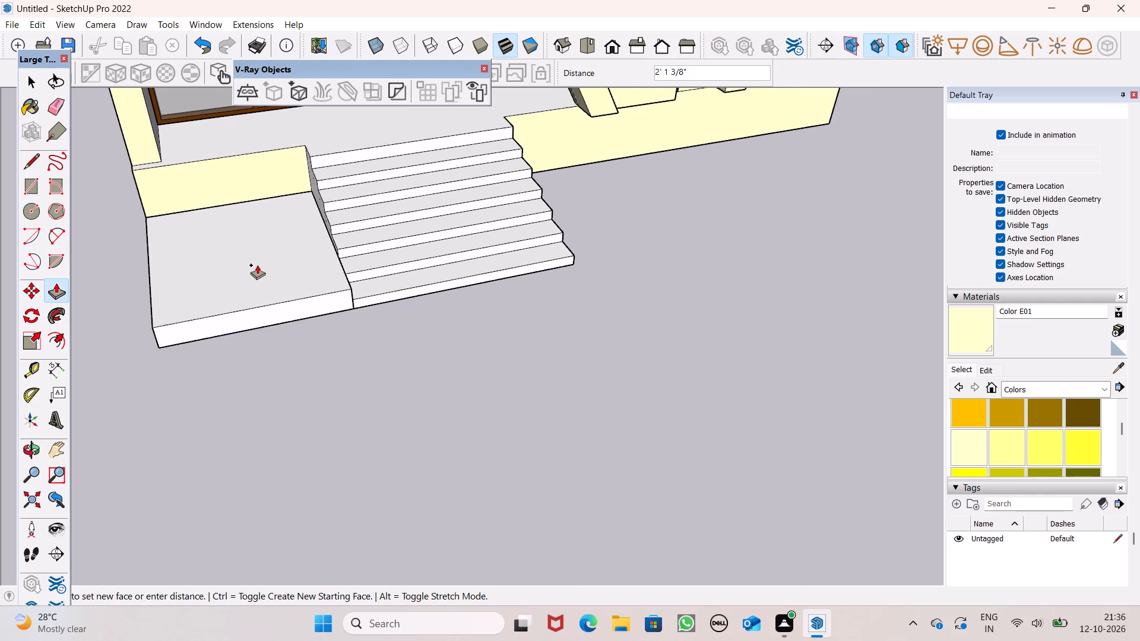
pyautogui.moveTo(257, 265); pyautogui.dragTo(256, 239)
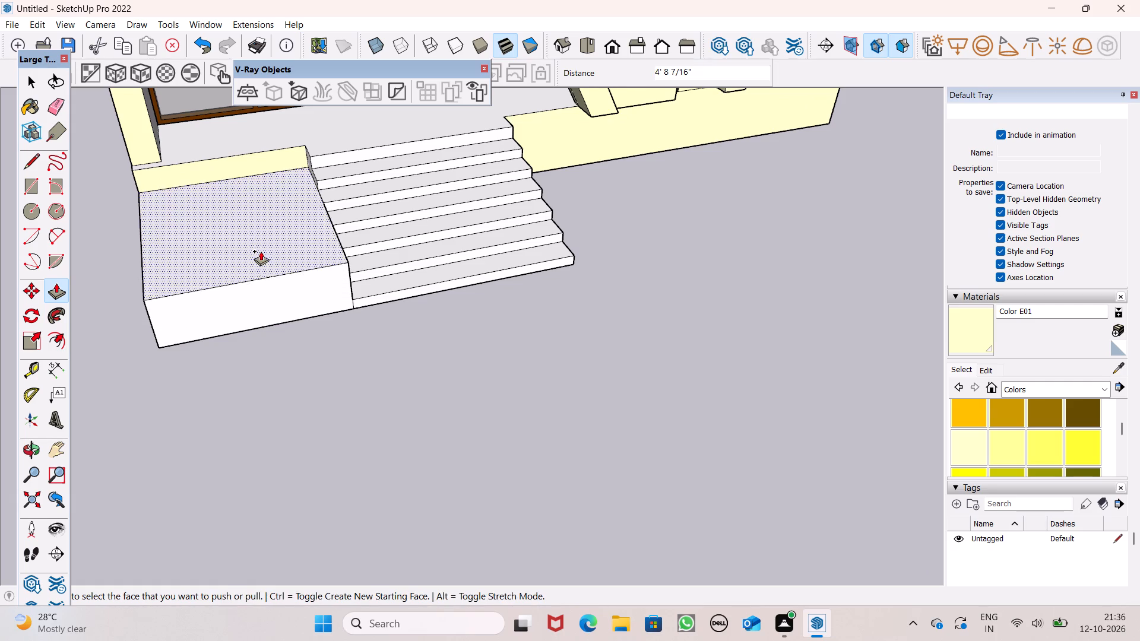
# Inspect the new block and the stair from the front, from above and from underneath the base.
pyautogui.scroll(-4, 261, 258)
pyautogui.moveTo(258, 277); pyautogui.dragTo(197, 119, button='middle')
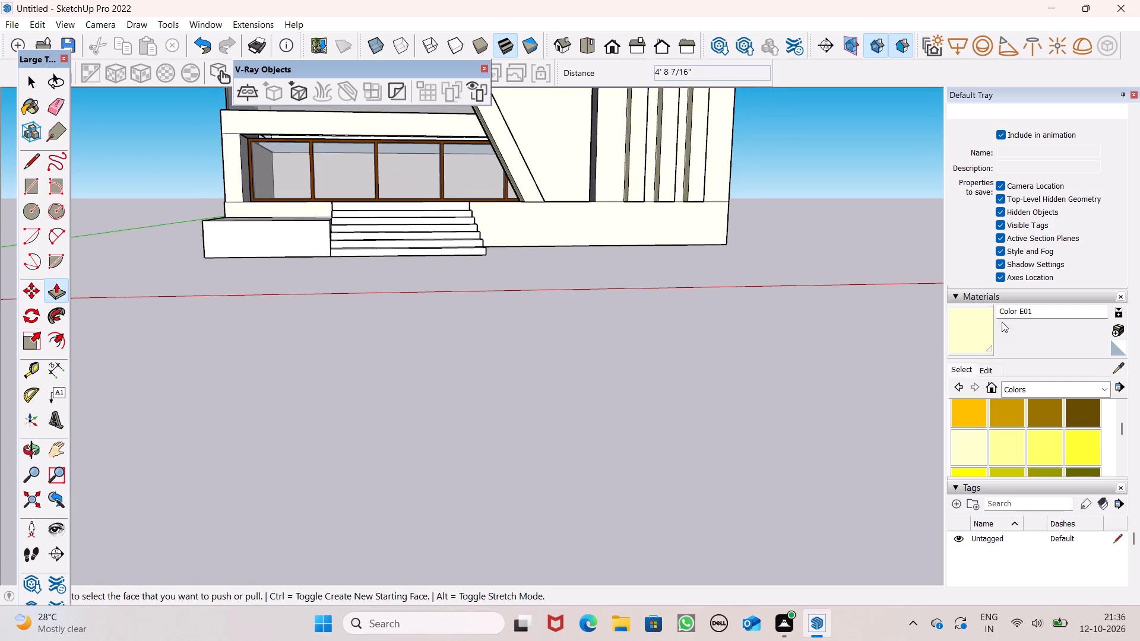
pyautogui.scroll(1, 762, 285)
pyautogui.scroll(1, 701, 274)
pyautogui.moveTo(700, 274); pyautogui.dragTo(650, 377, button='middle')
pyautogui.press('space')
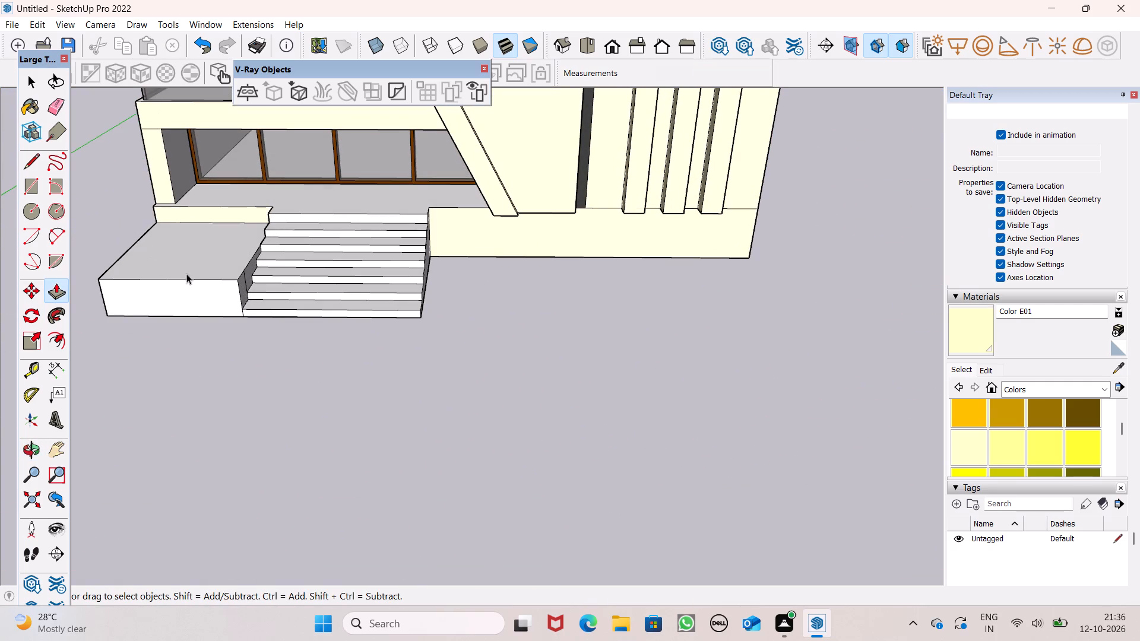
pyautogui.moveTo(251, 319); pyautogui.dragTo(325, 117, button='middle')
pyautogui.scroll(1, 250, 277)
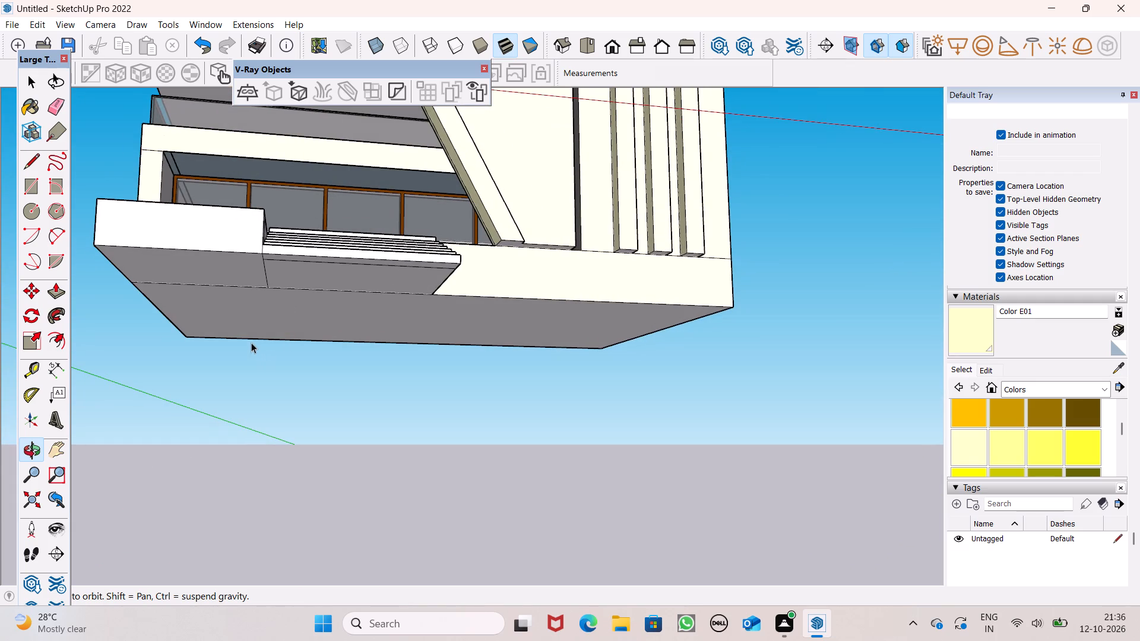
pyautogui.scroll(1, 249, 341)
pyautogui.scroll(-2, 252, 316)
pyautogui.moveTo(249, 316); pyautogui.dragTo(207, 421, button='middle')
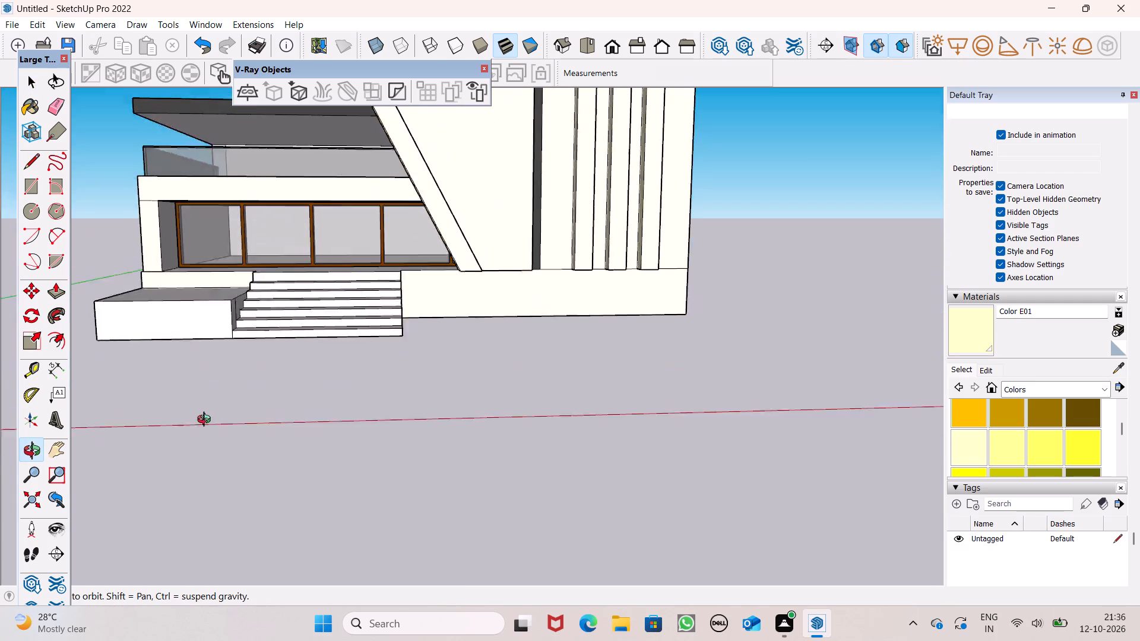
pyautogui.moveTo(207, 421); pyautogui.dragTo(163, 503, button='middle')
# Draw a ground rectangle about 43' long below the finned facade, from the stair to the base's end, flush with the bottom step.
pyautogui.scroll(4, 318, 404)
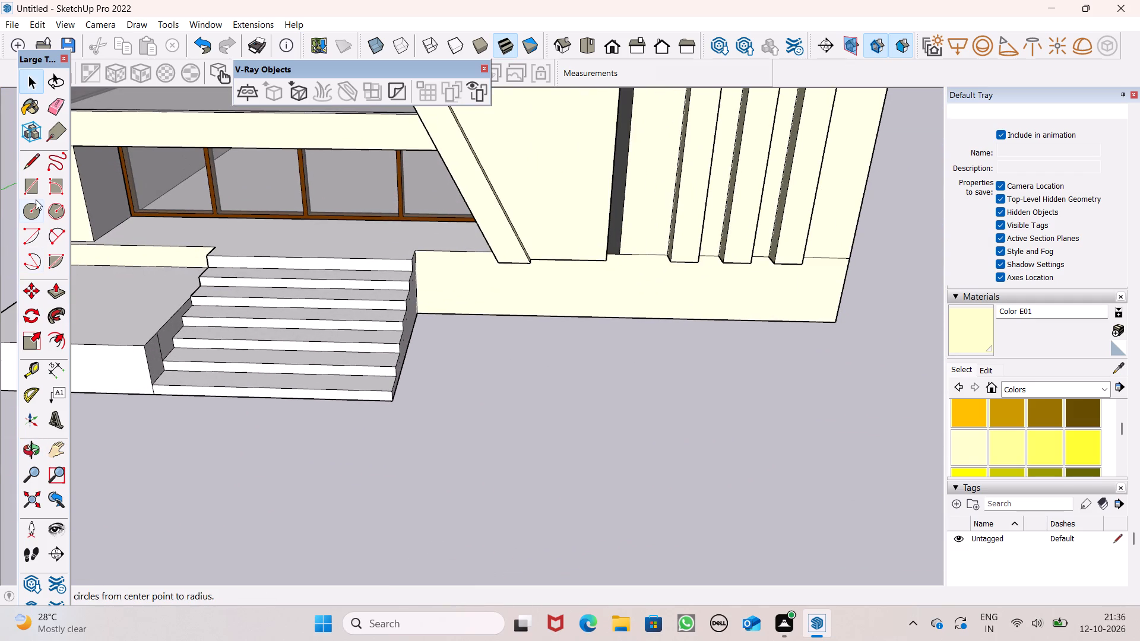
pyautogui.click(36, 196)
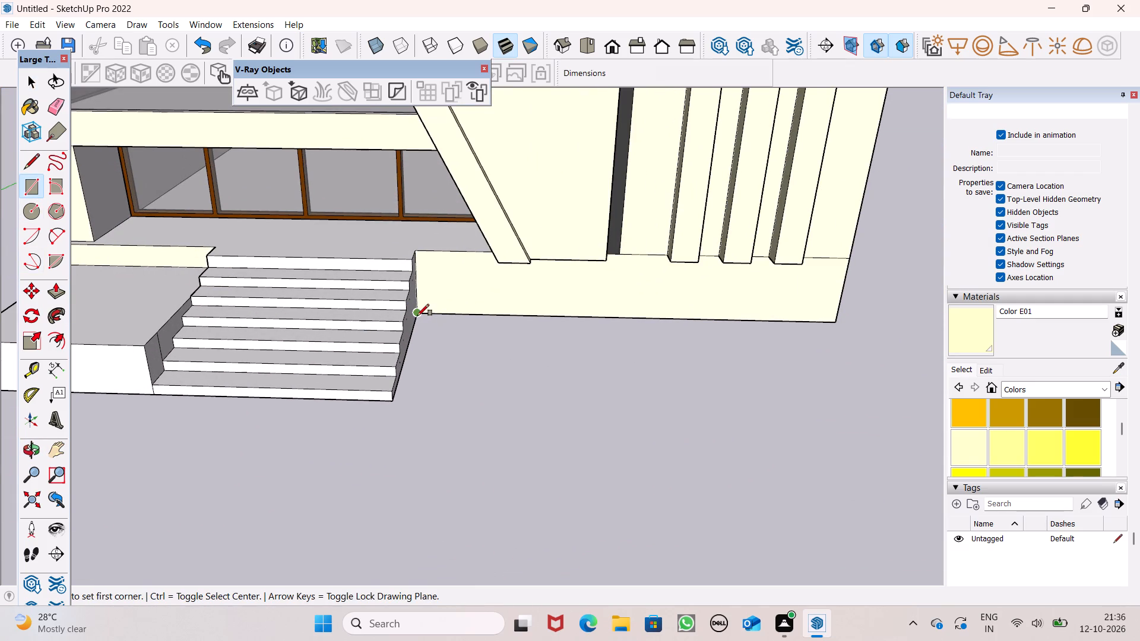
pyautogui.click(417, 315)
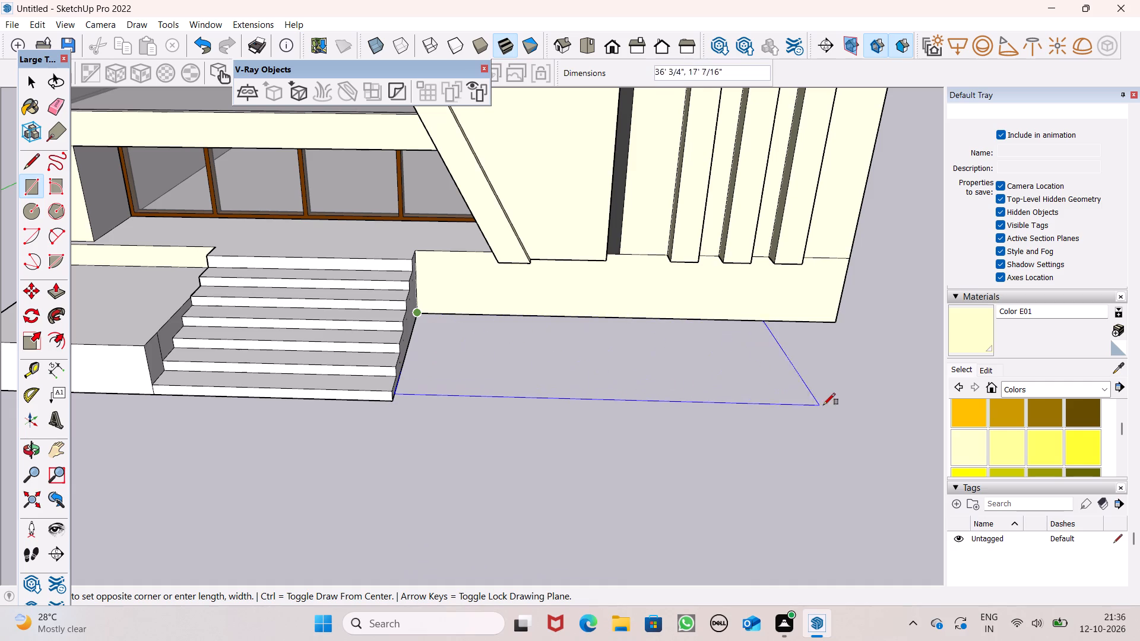
pyautogui.click(908, 416)
pyautogui.scroll(-2, 593, 345)
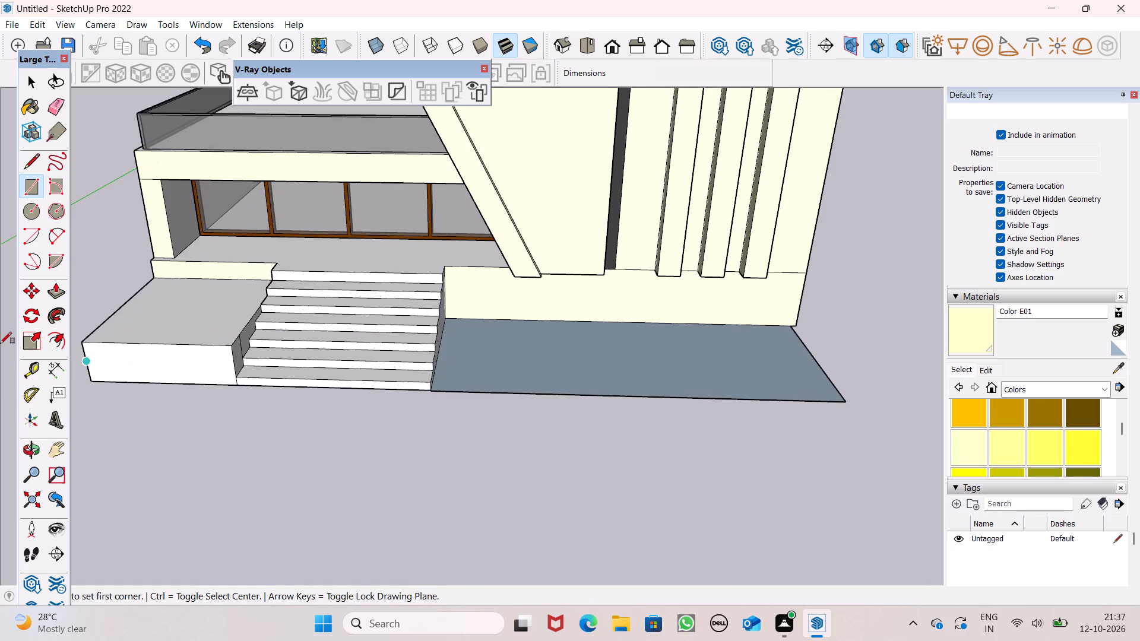
# Push/pull the rectangle below the finned facade up to the same height as the block across the stair.
pyautogui.click(58, 293)
pyautogui.scroll(-2, 594, 309)
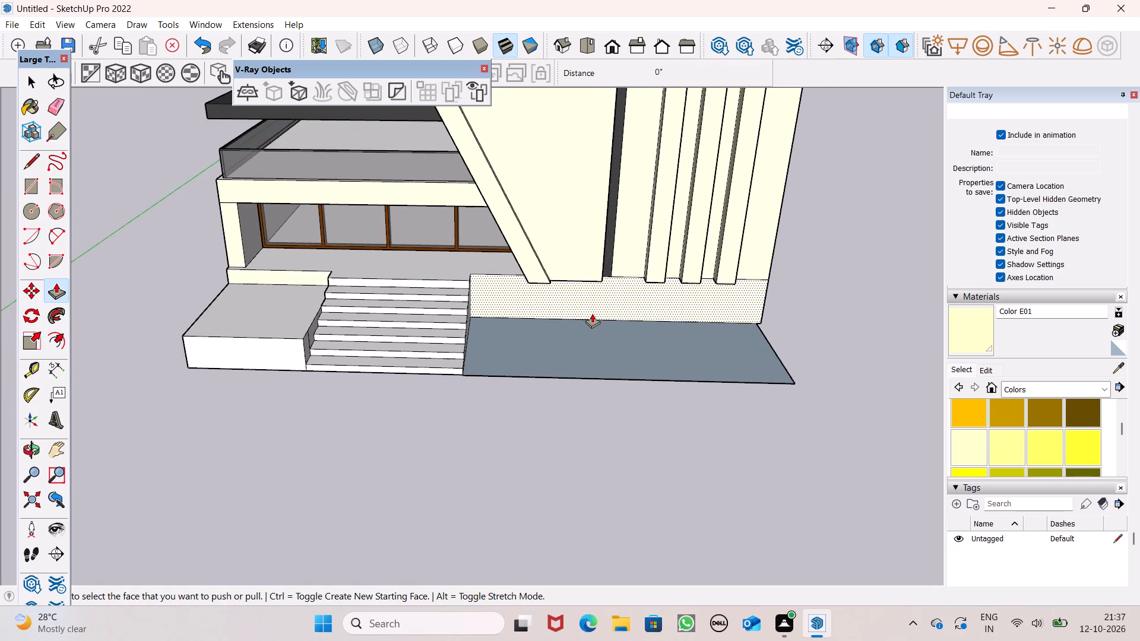
pyautogui.moveTo(592, 313); pyautogui.dragTo(592, 381, button='middle')
pyautogui.scroll(4, 592, 381)
pyautogui.moveTo(547, 391); pyautogui.dragTo(544, 378)
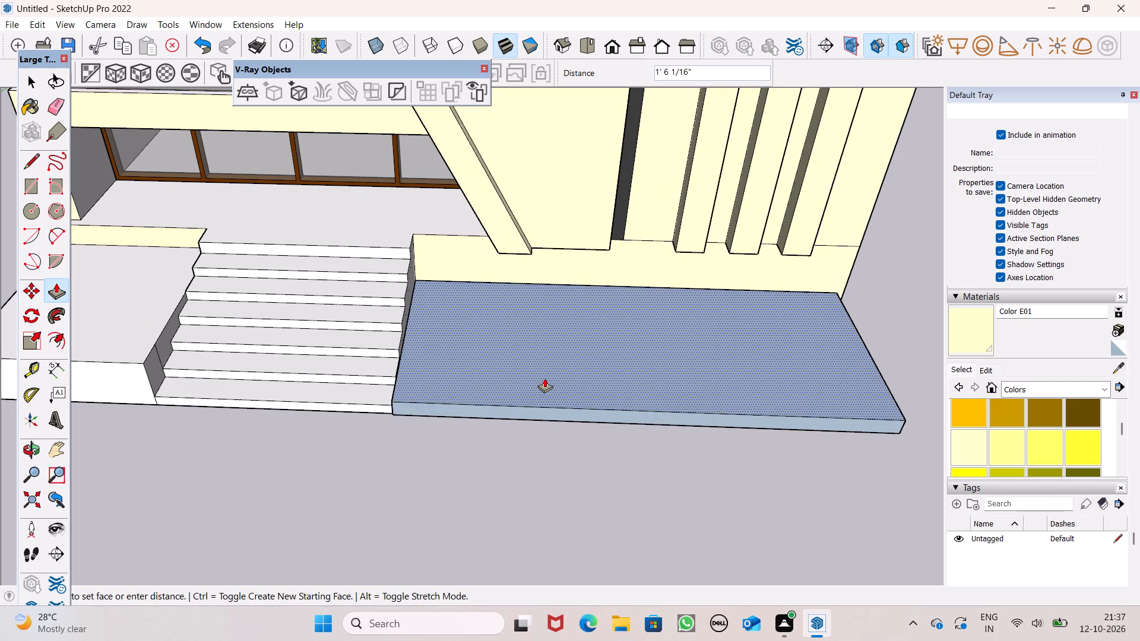
pyautogui.moveTo(544, 378); pyautogui.dragTo(149, 332)
pyautogui.scroll(-2, 343, 318)
pyautogui.press('space')
# Erase the vertical edge splitting the stair-facing side of the block below the finned facade.
pyautogui.moveTo(356, 388); pyautogui.dragTo(528, 303, button='middle')
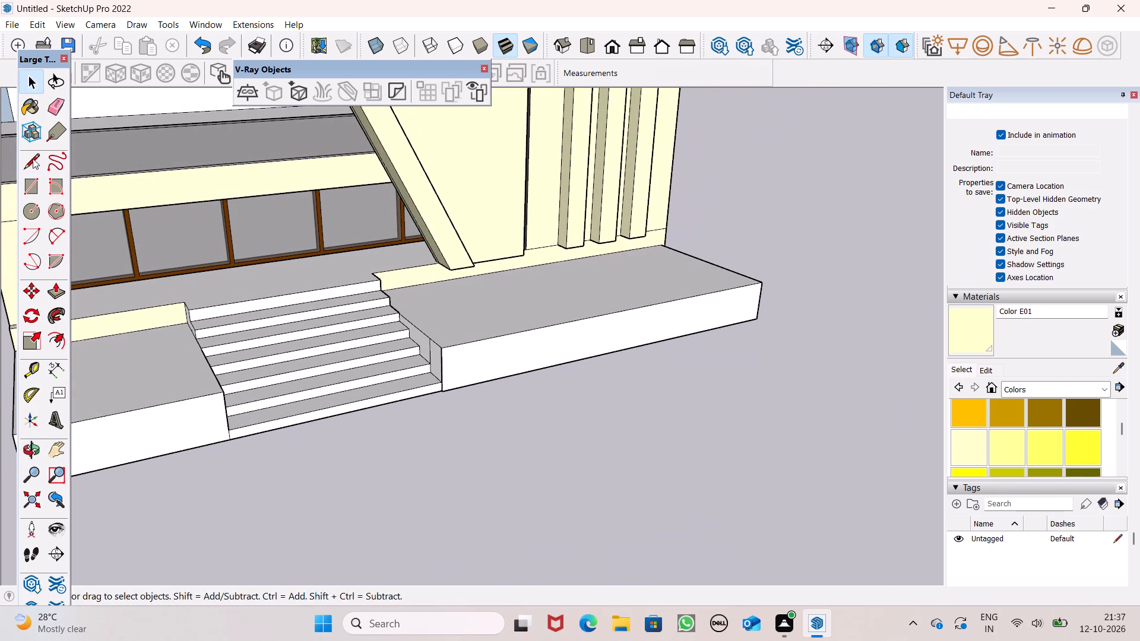
pyautogui.click(56, 104)
pyautogui.scroll(5, 332, 292)
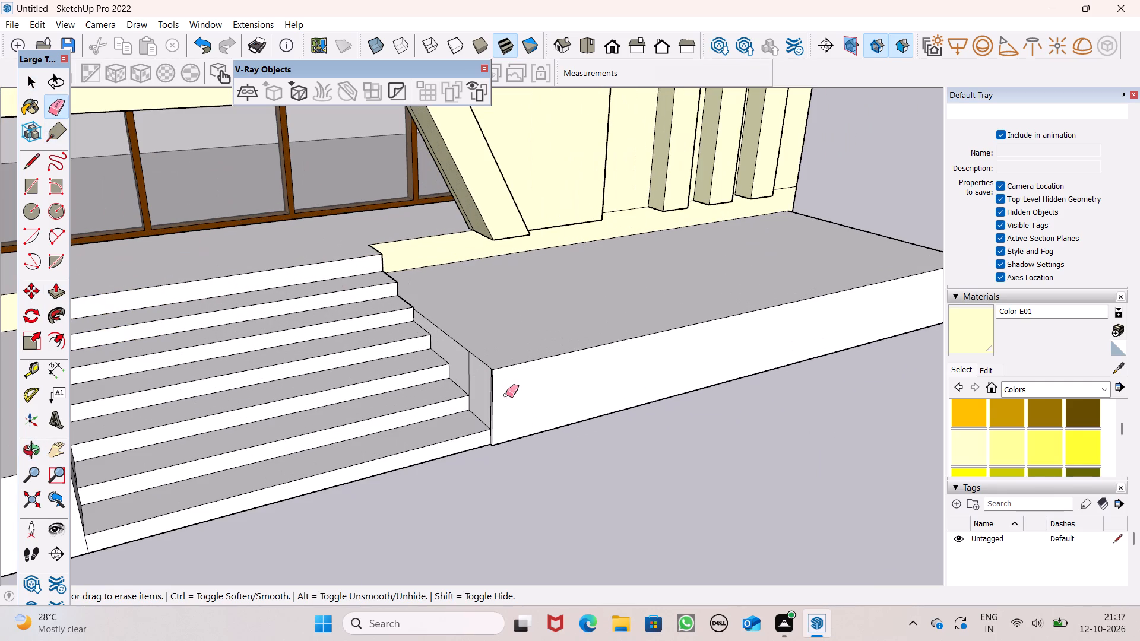
pyautogui.moveTo(474, 379); pyautogui.dragTo(461, 371)
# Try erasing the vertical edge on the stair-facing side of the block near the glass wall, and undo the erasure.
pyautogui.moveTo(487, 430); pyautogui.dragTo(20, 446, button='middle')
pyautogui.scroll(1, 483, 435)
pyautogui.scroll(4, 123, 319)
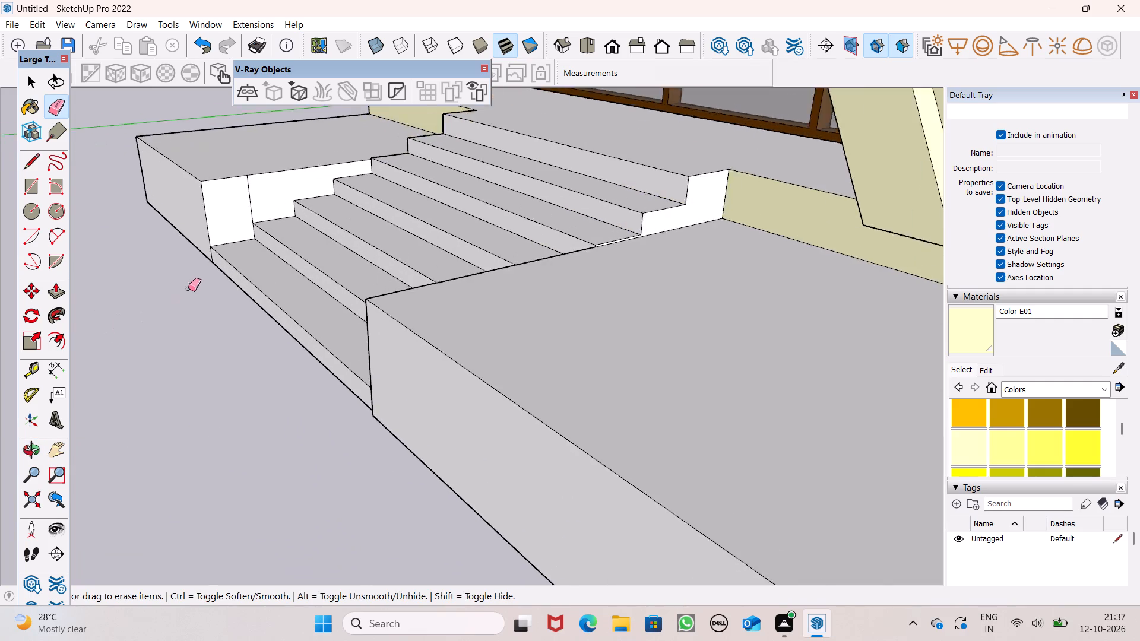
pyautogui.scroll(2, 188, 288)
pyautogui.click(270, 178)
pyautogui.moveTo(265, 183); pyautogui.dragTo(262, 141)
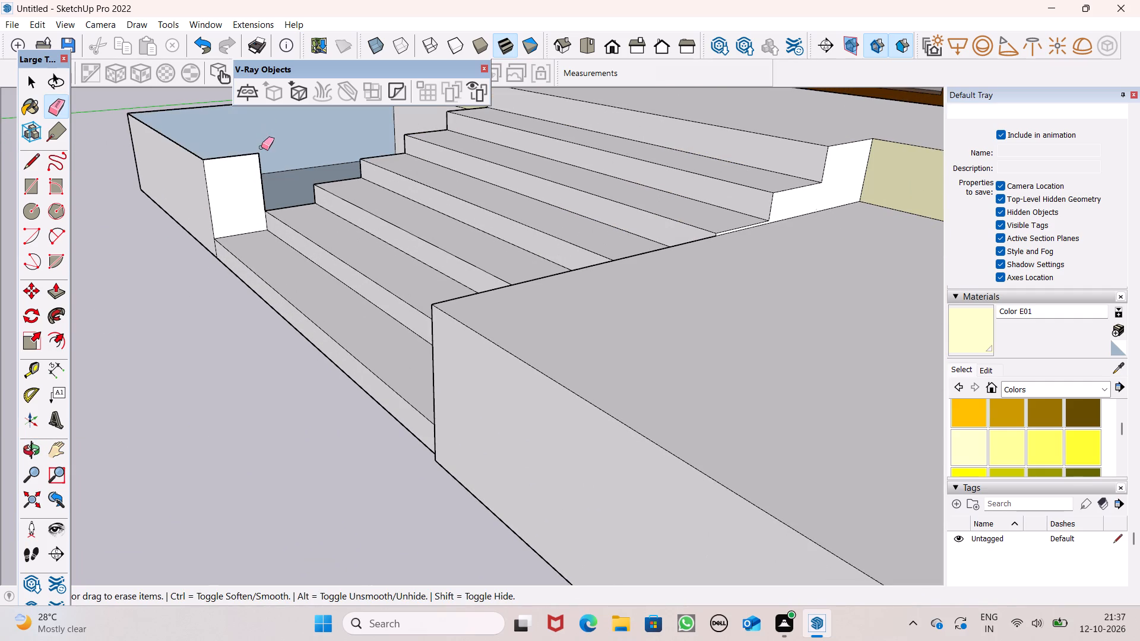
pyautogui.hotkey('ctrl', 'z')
# Erase only the vertical edge splitting the stair-facing side of the block near the glass wall.
pyautogui.scroll(4, 248, 224)
pyautogui.moveTo(277, 179); pyautogui.dragTo(272, 181)
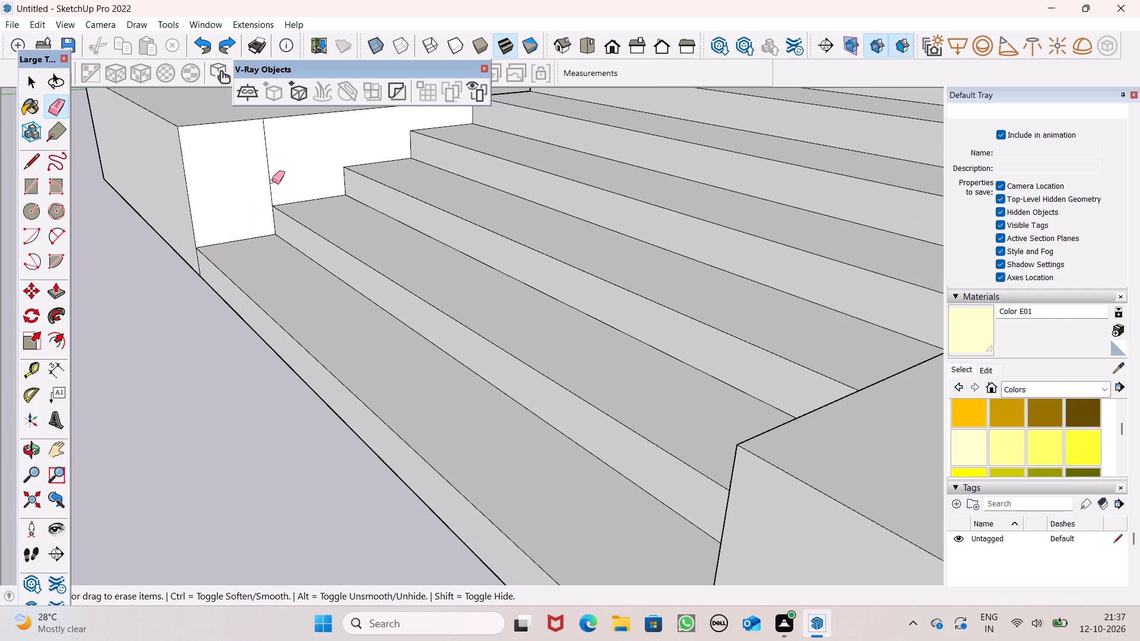
pyautogui.moveTo(272, 181); pyautogui.dragTo(259, 185)
pyautogui.press('space')
# Review the stair, its two flanking blocks and the whole front facade from closer and farther viewpoints.
pyautogui.scroll(-4, 258, 266)
pyautogui.scroll(1, 261, 313)
pyautogui.scroll(-7, 263, 315)
pyautogui.moveTo(308, 365); pyautogui.dragTo(474, 380, button='middle')
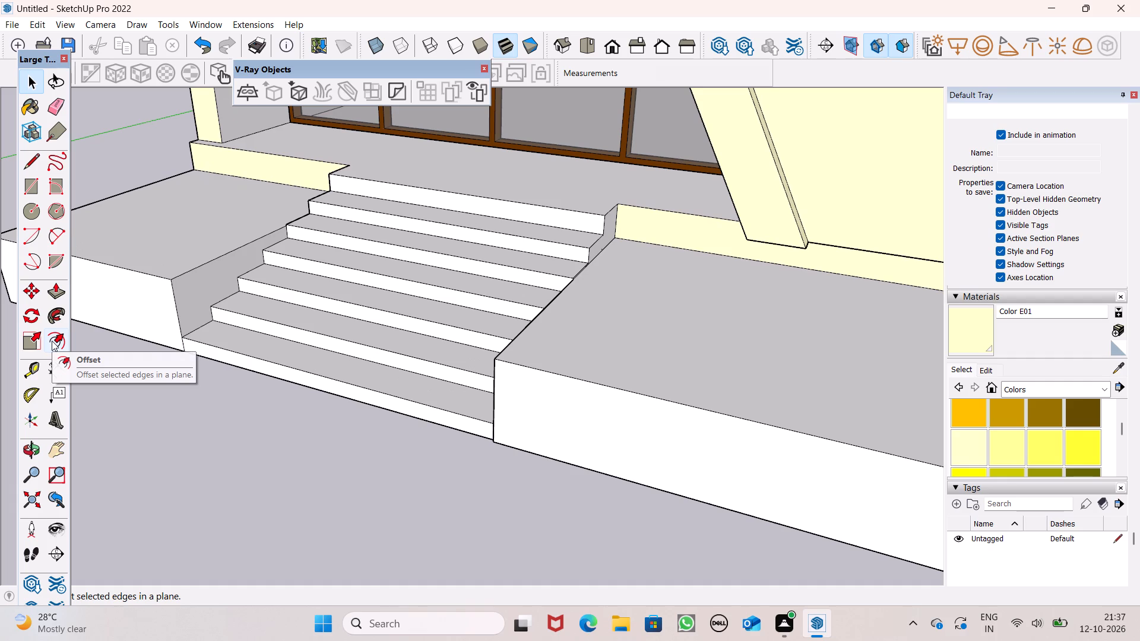
pyautogui.scroll(-3, 106, 393)
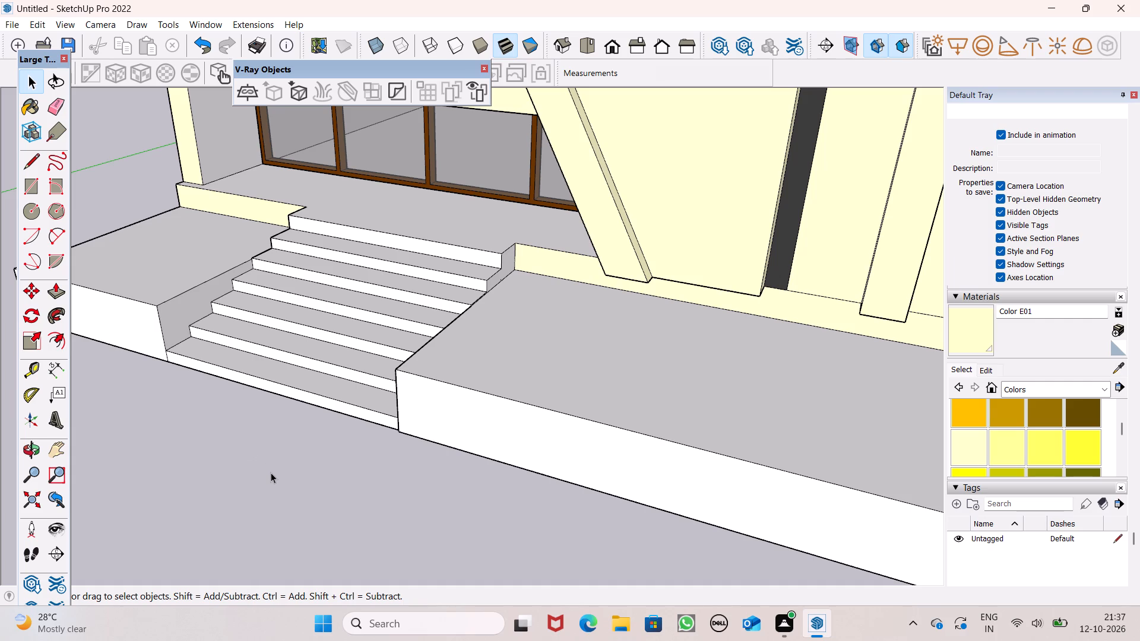
pyautogui.scroll(-4, 369, 253)
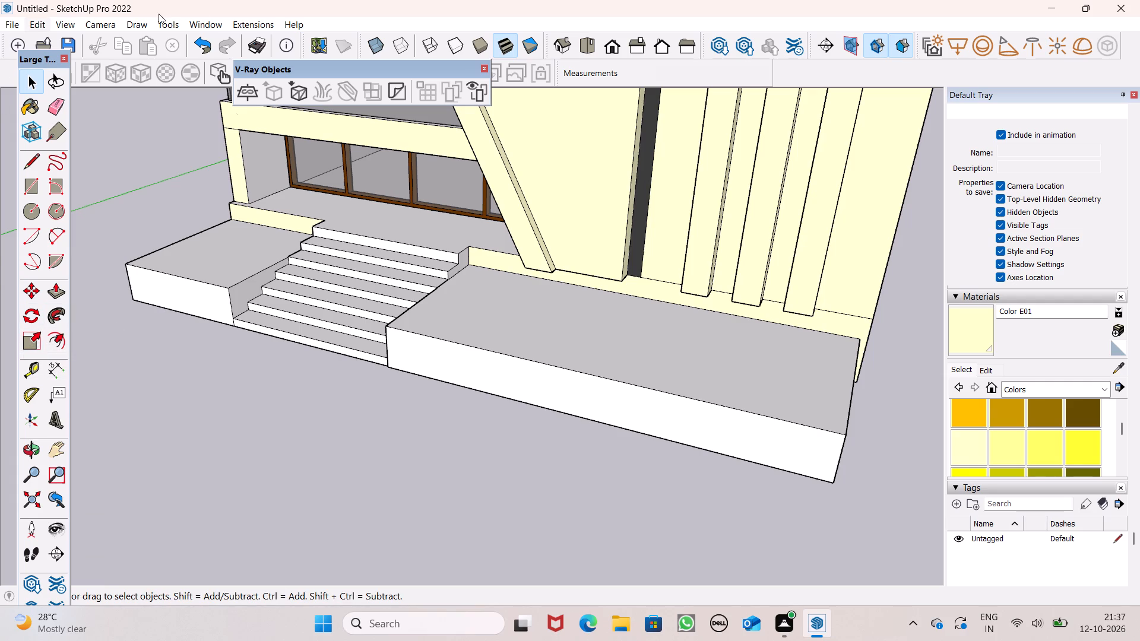
pyautogui.scroll(-3, 68, 87)
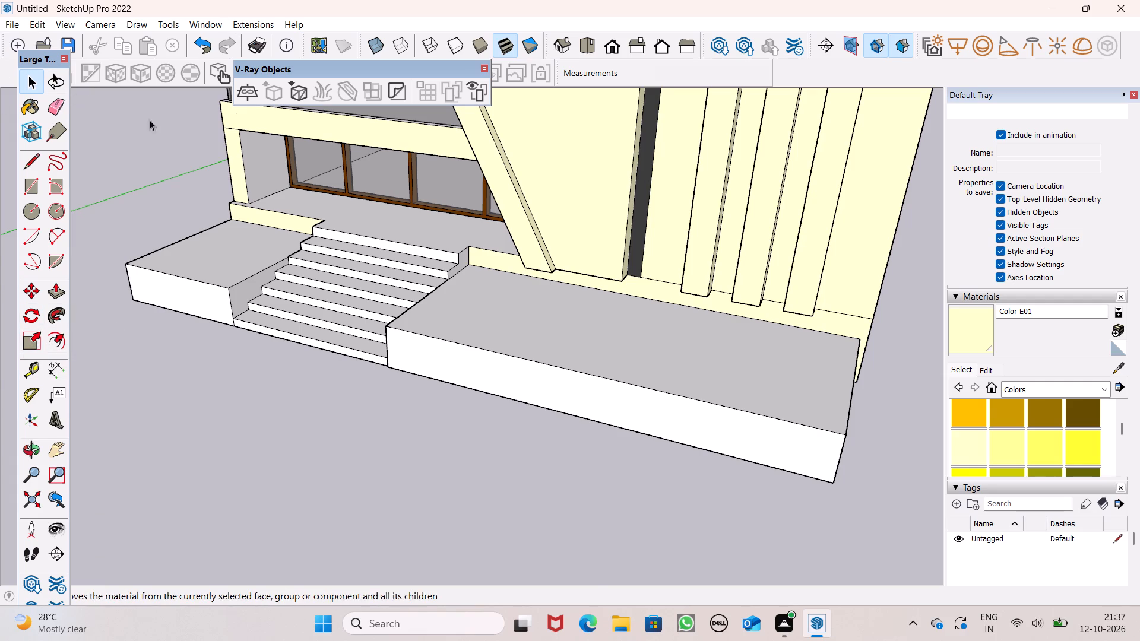
pyautogui.scroll(-6, 427, 262)
pyautogui.moveTo(440, 338); pyautogui.dragTo(598, 318, button='middle')
pyautogui.scroll(-4, 480, 91)
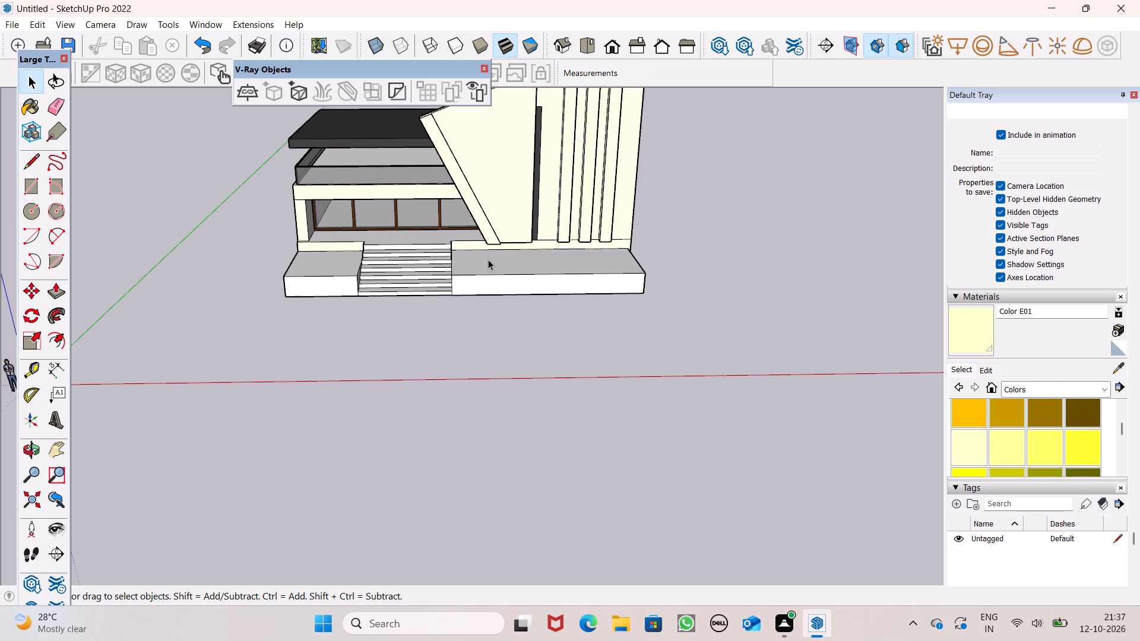
pyautogui.scroll(1, 356, 290)
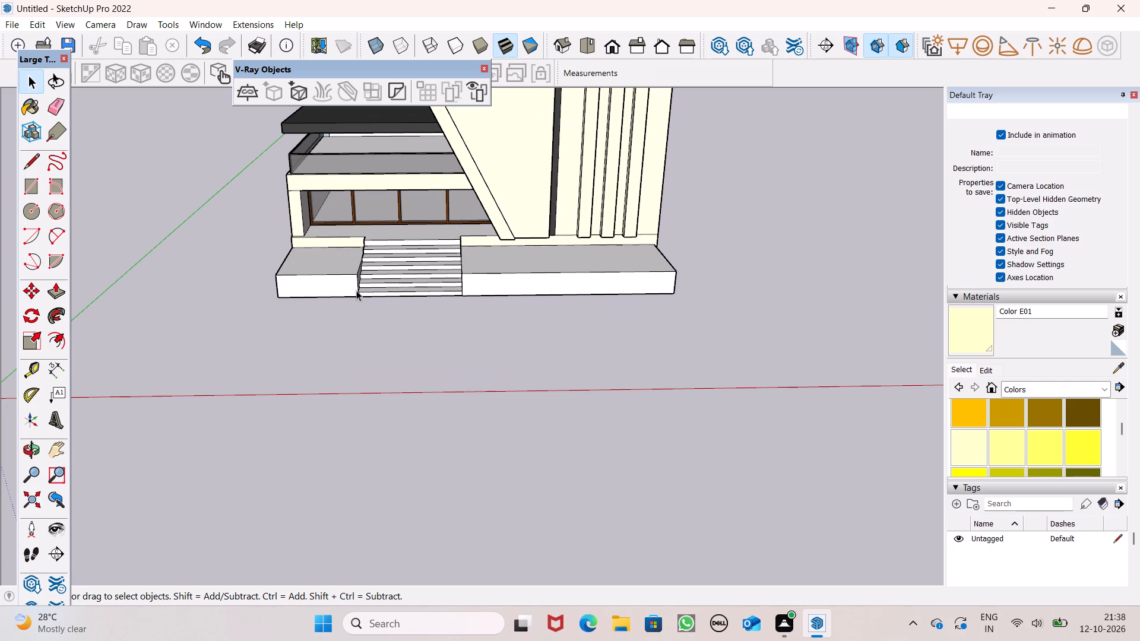
pyautogui.moveTo(353, 297); pyautogui.dragTo(363, 373, button='middle')
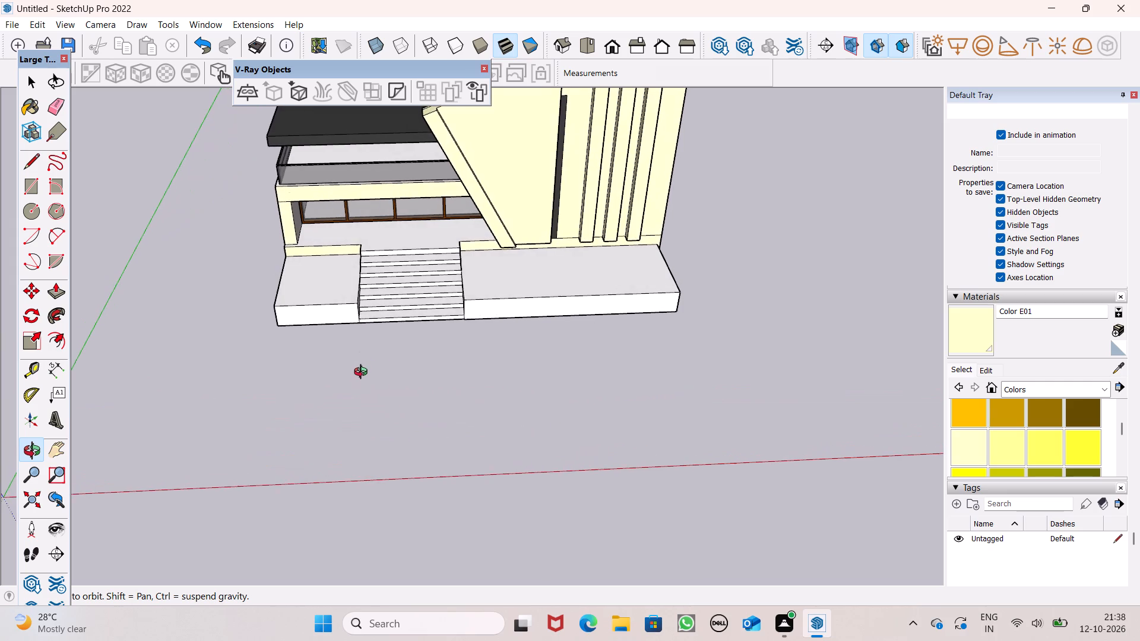
pyautogui.moveTo(363, 373); pyautogui.dragTo(333, 307, button='middle')
pyautogui.scroll(-3, 330, 235)
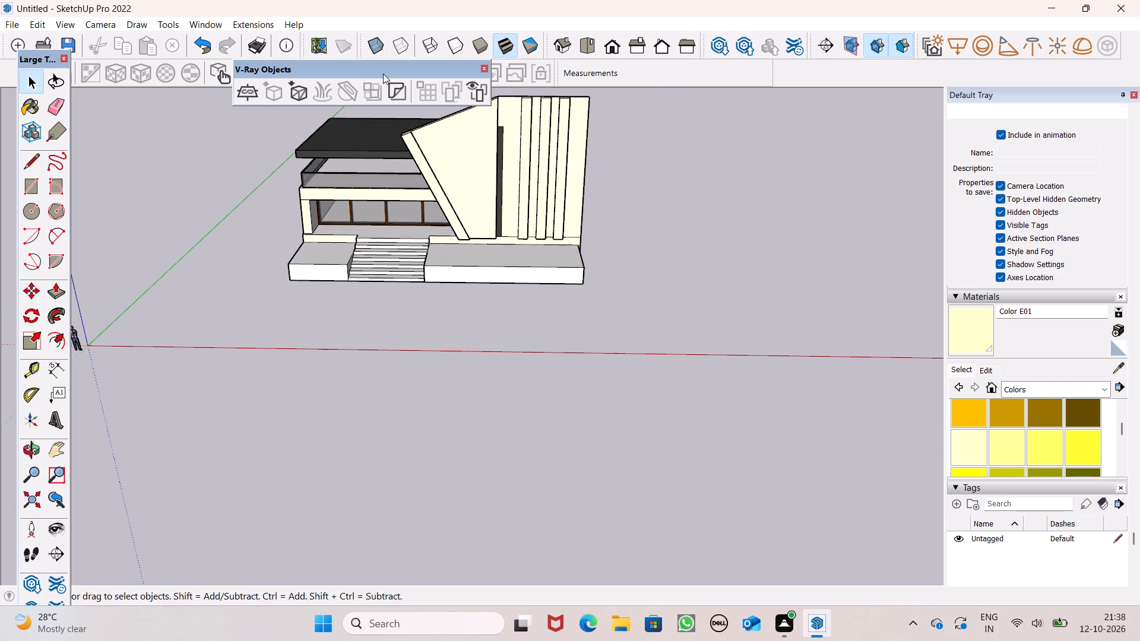
# Paint the top and front of the raised block beside the stair near the glass wall with Color E01.
pyautogui.scroll(-3, 444, 138)
pyautogui.scroll(-3, 448, 190)
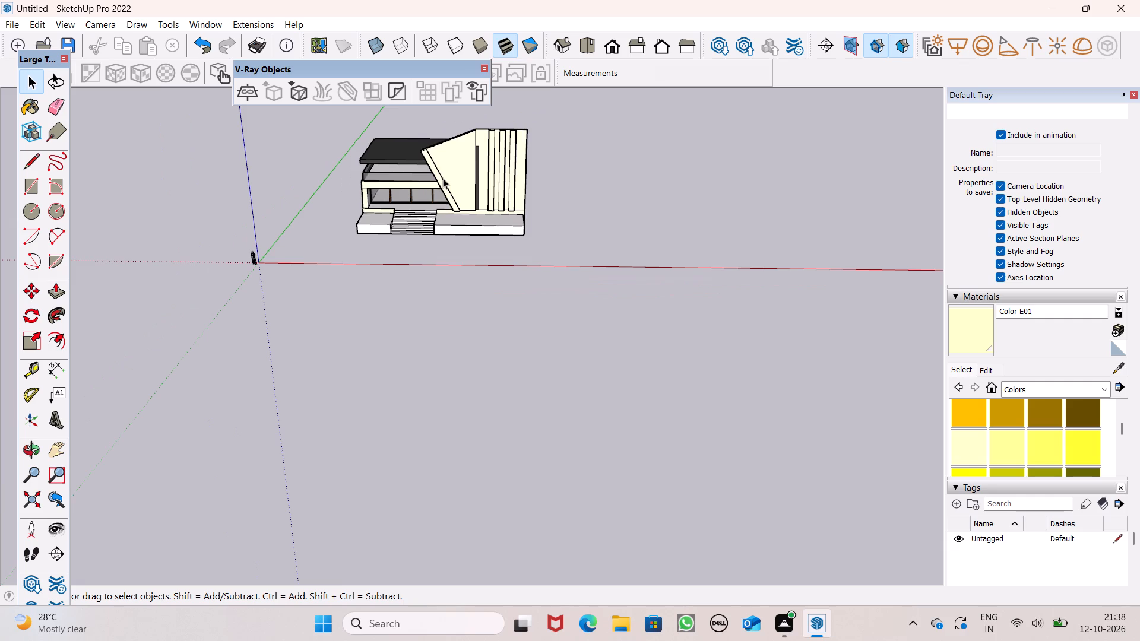
pyautogui.scroll(-4, 446, 184)
pyautogui.scroll(8, 469, 170)
pyautogui.scroll(1, 299, 228)
pyautogui.moveTo(299, 224); pyautogui.dragTo(416, 160, button='middle')
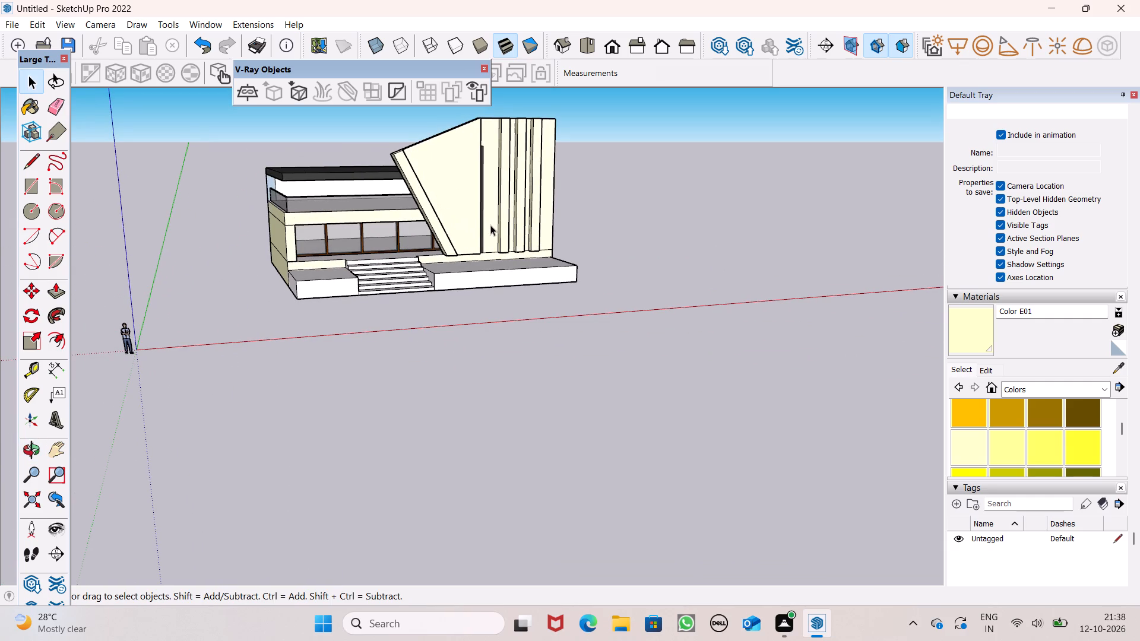
pyautogui.moveTo(980, 338); pyautogui.dragTo(952, 327)
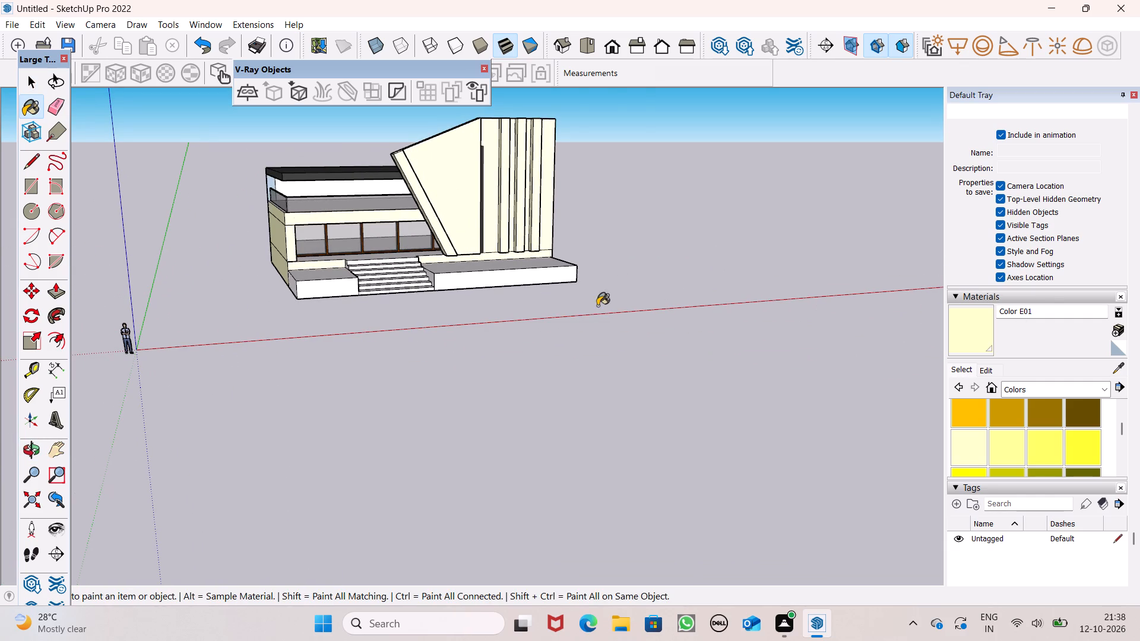
pyautogui.scroll(5, 432, 299)
pyautogui.click(261, 265)
pyautogui.click(273, 287)
pyautogui.scroll(1, 250, 285)
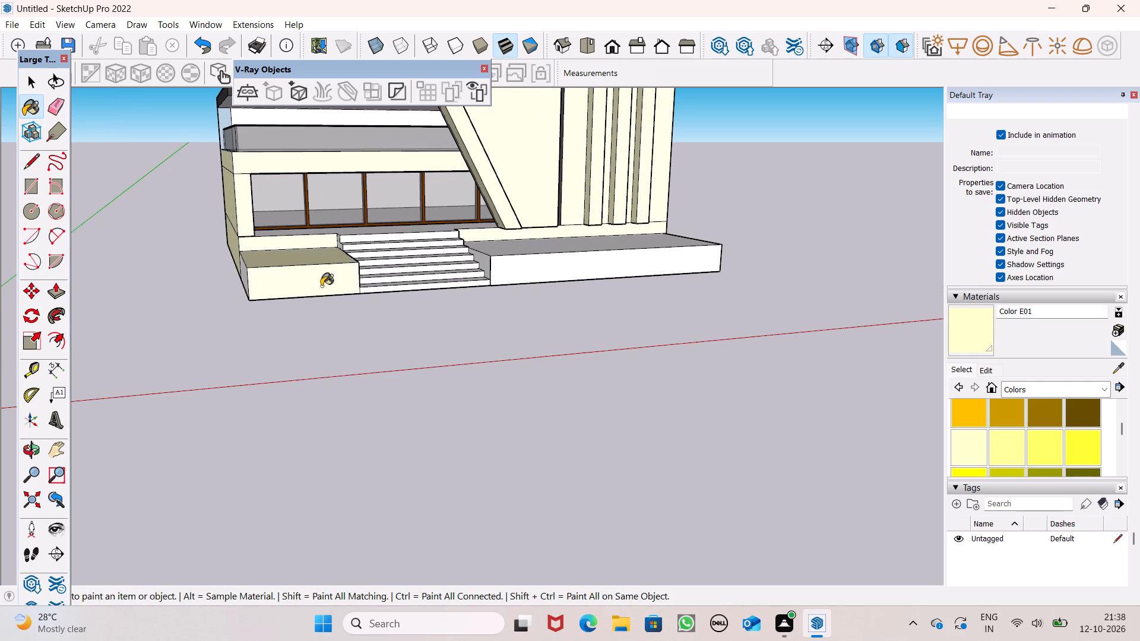
pyautogui.press('space')
# Draw a rectangle about 39' 5" by 8' 10" on the ground along the front of the block below the finned facade.
pyautogui.scroll(1, 485, 315)
pyautogui.moveTo(485, 315); pyautogui.dragTo(461, 344, button='middle')
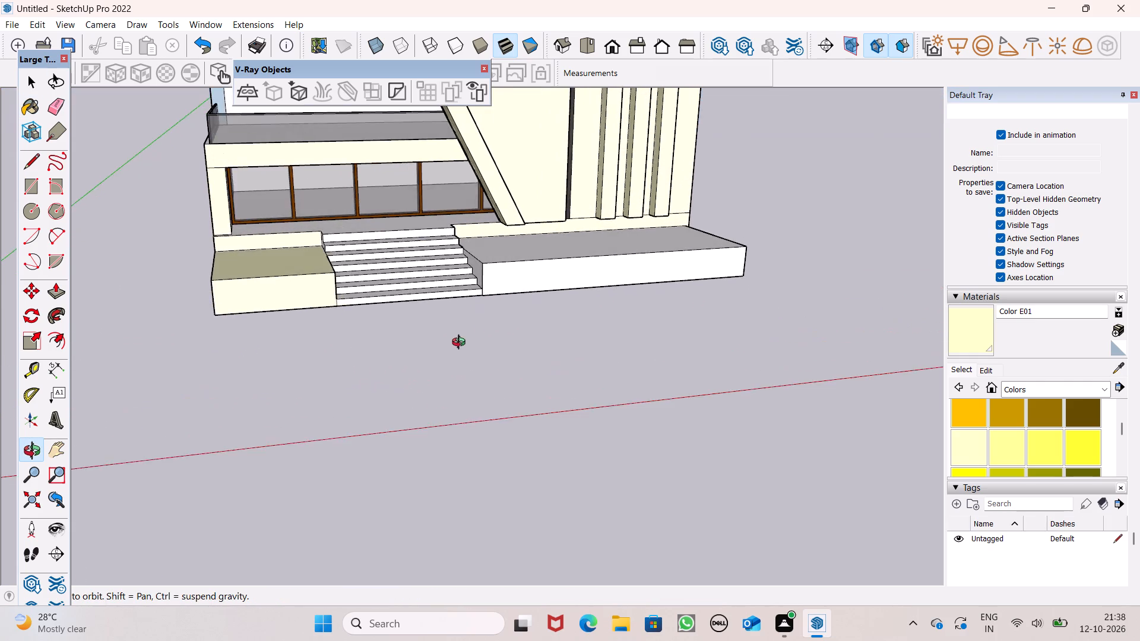
pyautogui.moveTo(461, 344); pyautogui.dragTo(379, 345, button='middle')
pyautogui.scroll(-4, 474, 315)
pyautogui.moveTo(495, 329); pyautogui.dragTo(496, 404, button='middle')
pyautogui.scroll(3, 496, 397)
pyautogui.scroll(4, 486, 347)
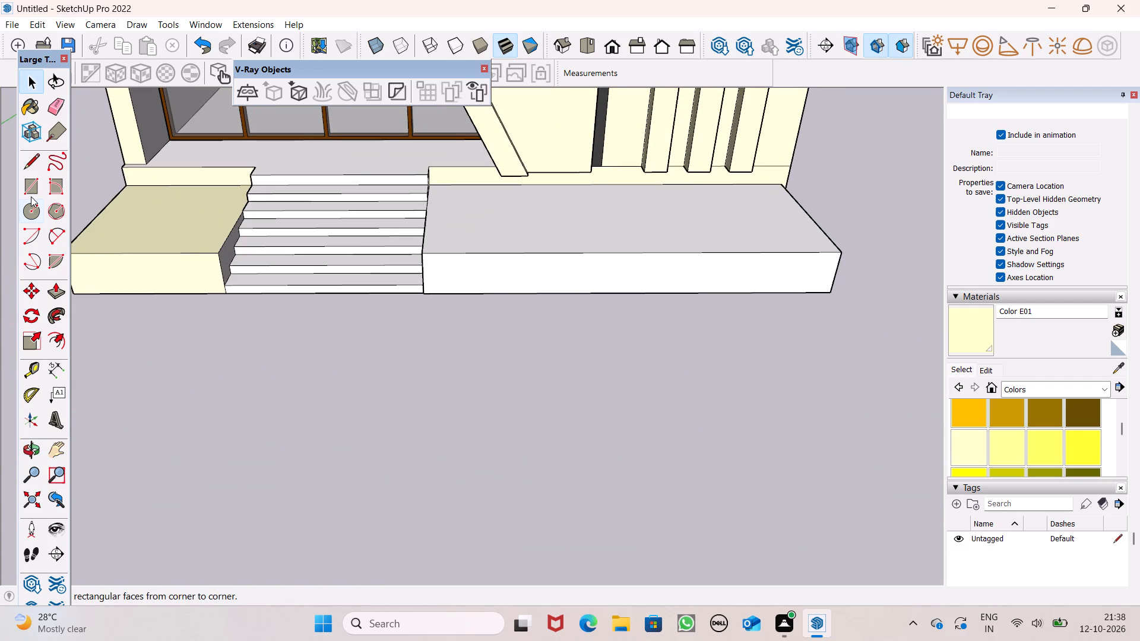
pyautogui.click(31, 196)
pyautogui.scroll(1, 433, 285)
pyautogui.scroll(-3, 441, 290)
pyautogui.moveTo(447, 304); pyautogui.dragTo(454, 389, button='middle')
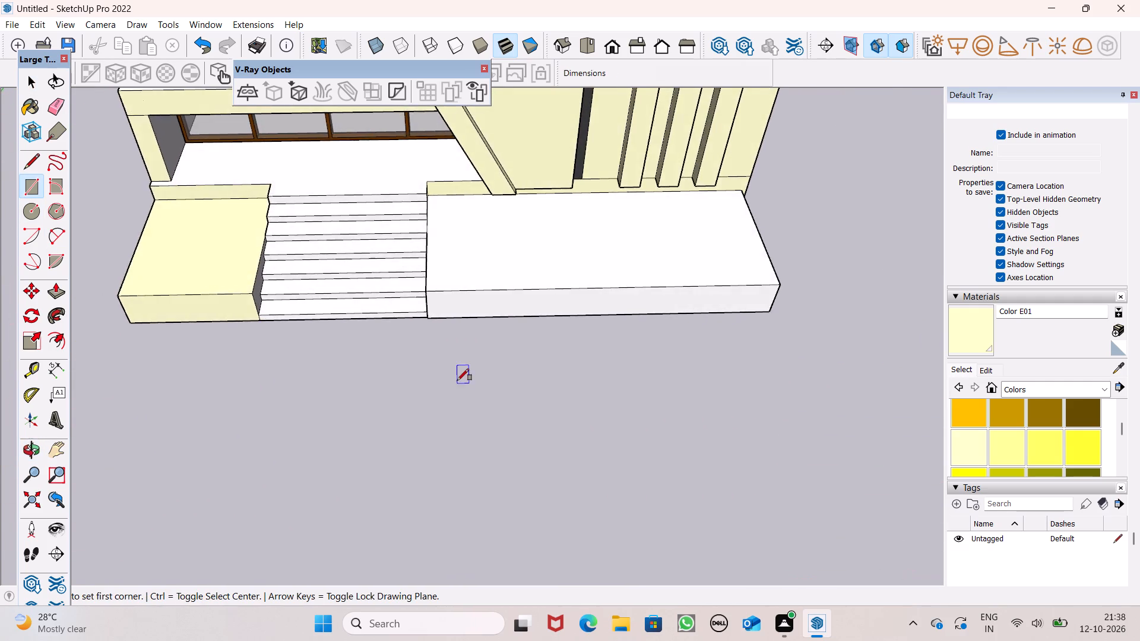
pyautogui.scroll(5, 457, 380)
pyautogui.click(454, 282)
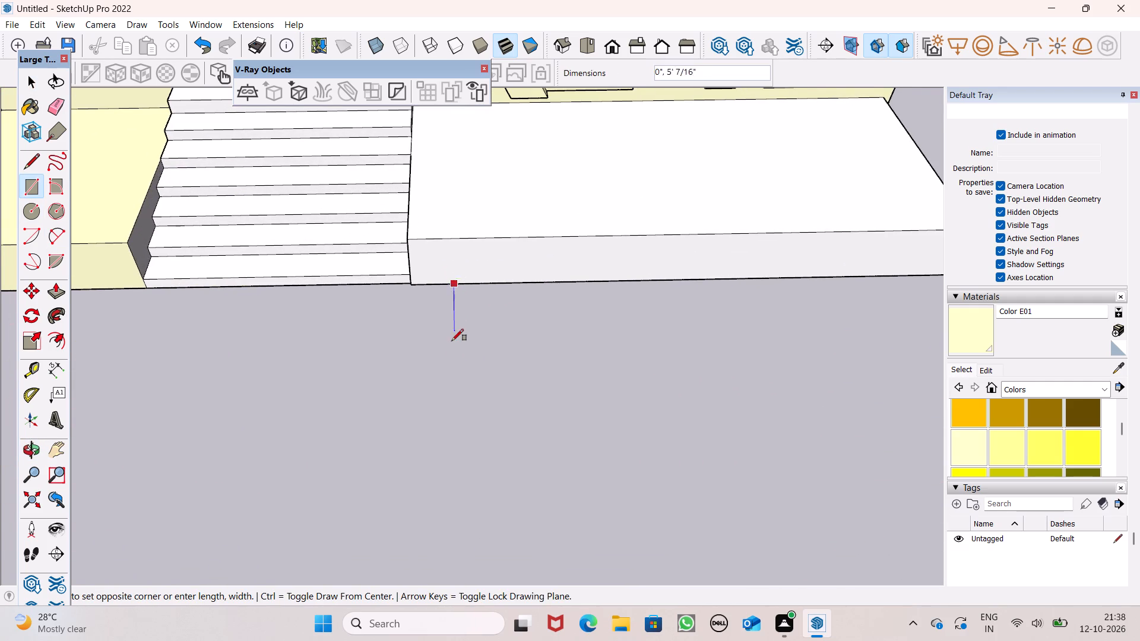
pyautogui.scroll(-3, 452, 356)
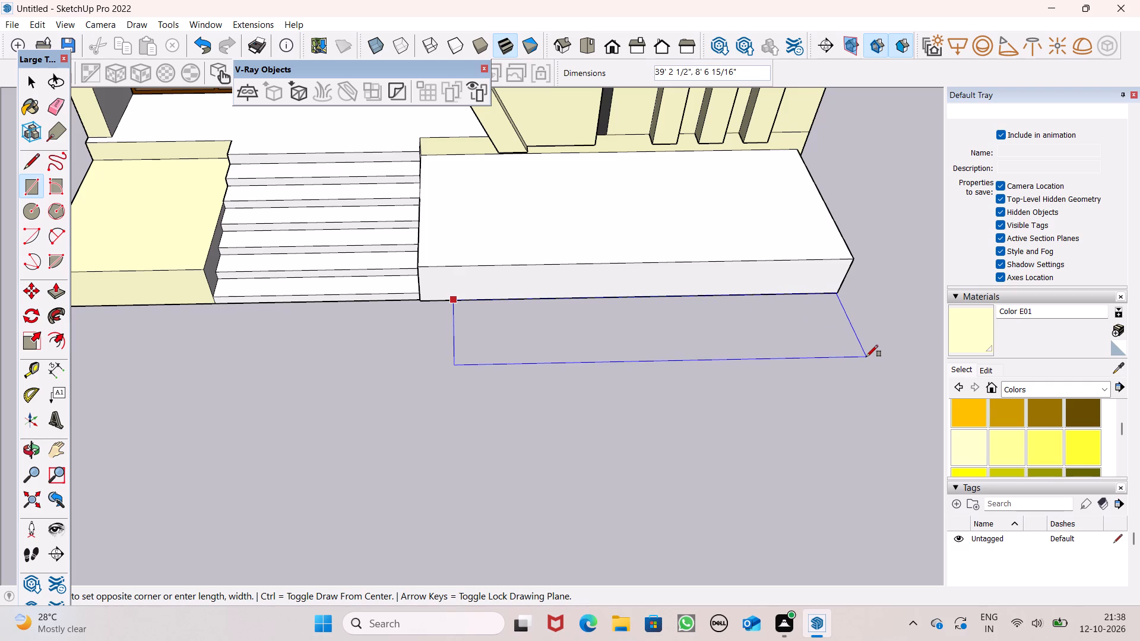
pyautogui.moveTo(860, 356); pyautogui.dragTo(772, 325, button='middle')
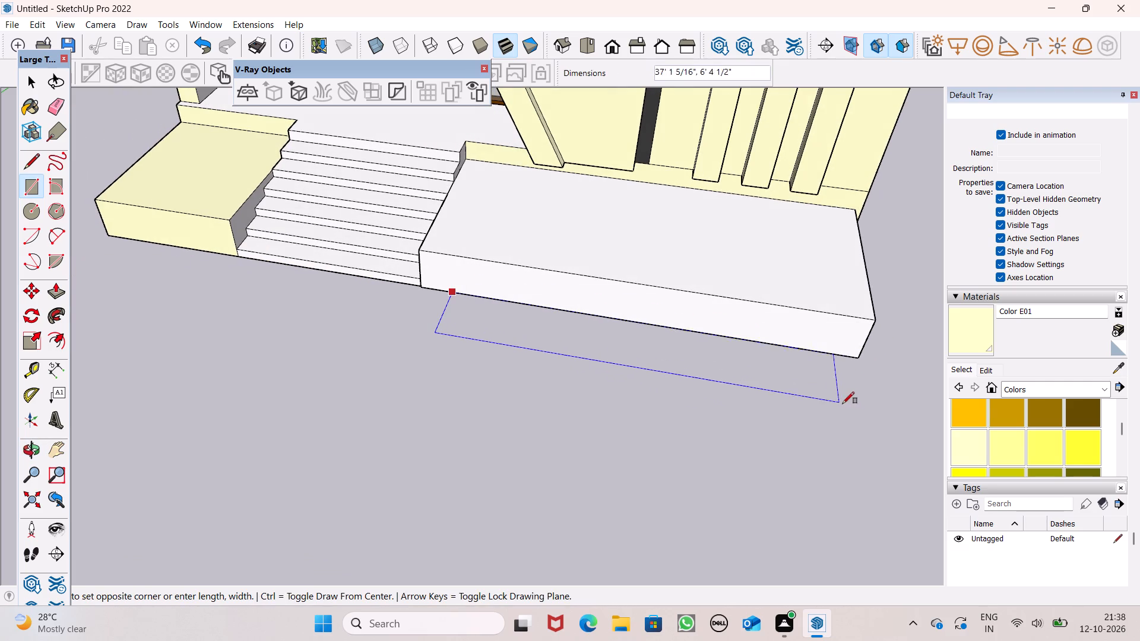
pyautogui.click(867, 426)
# Push/Pull the new ground rectangle up about 1' into a low strip.
pyautogui.scroll(-4, 653, 344)
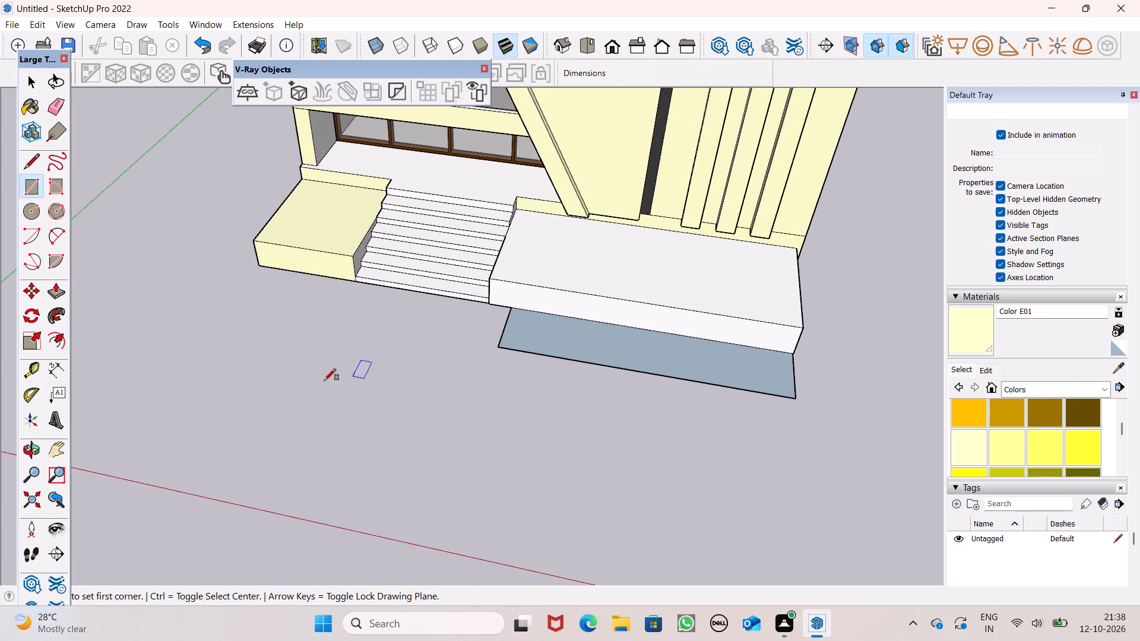
pyautogui.click(56, 291)
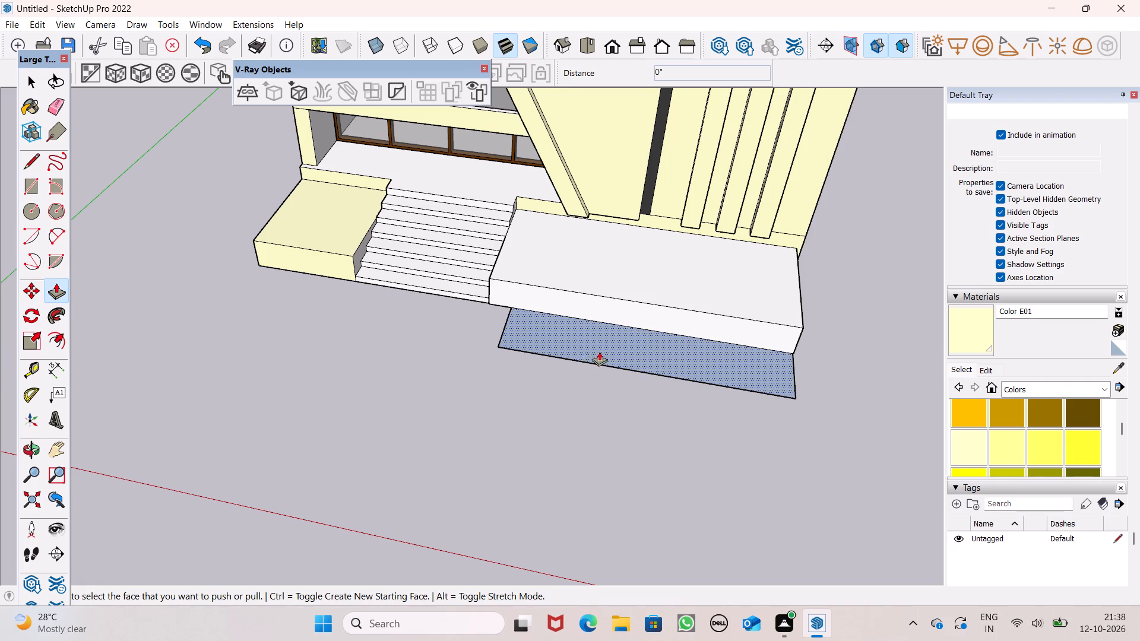
pyautogui.moveTo(581, 344); pyautogui.dragTo(577, 338)
pyautogui.scroll(-5, 557, 357)
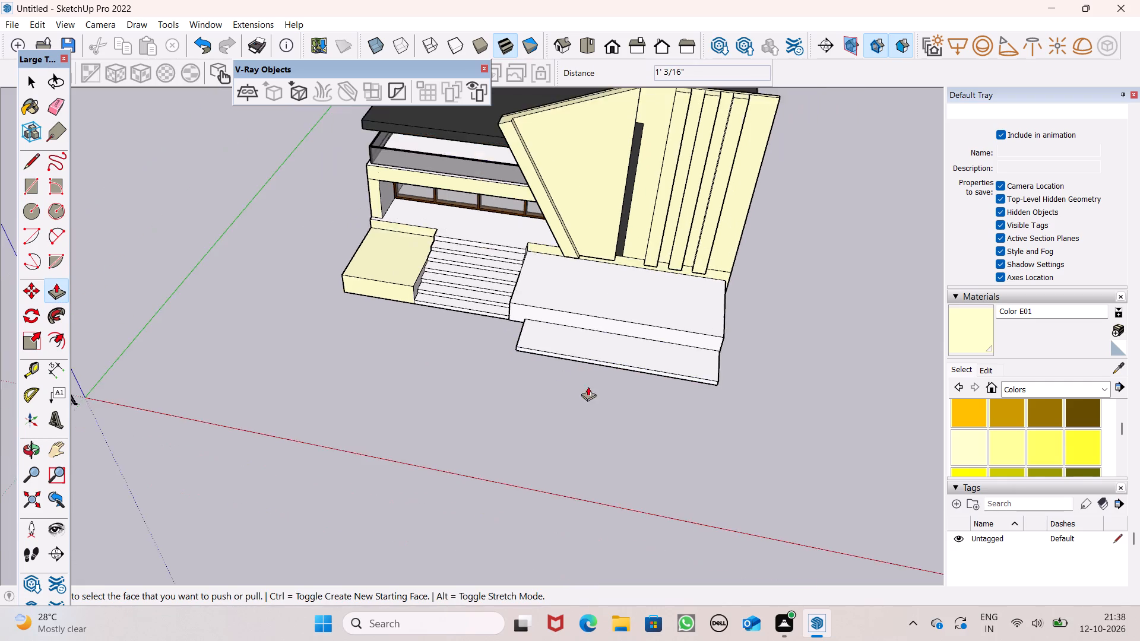
pyautogui.moveTo(593, 357); pyautogui.dragTo(616, 272, button='middle')
pyautogui.scroll(-1, 0, 391)
pyautogui.scroll(1, 0, 391)
pyautogui.press('space')
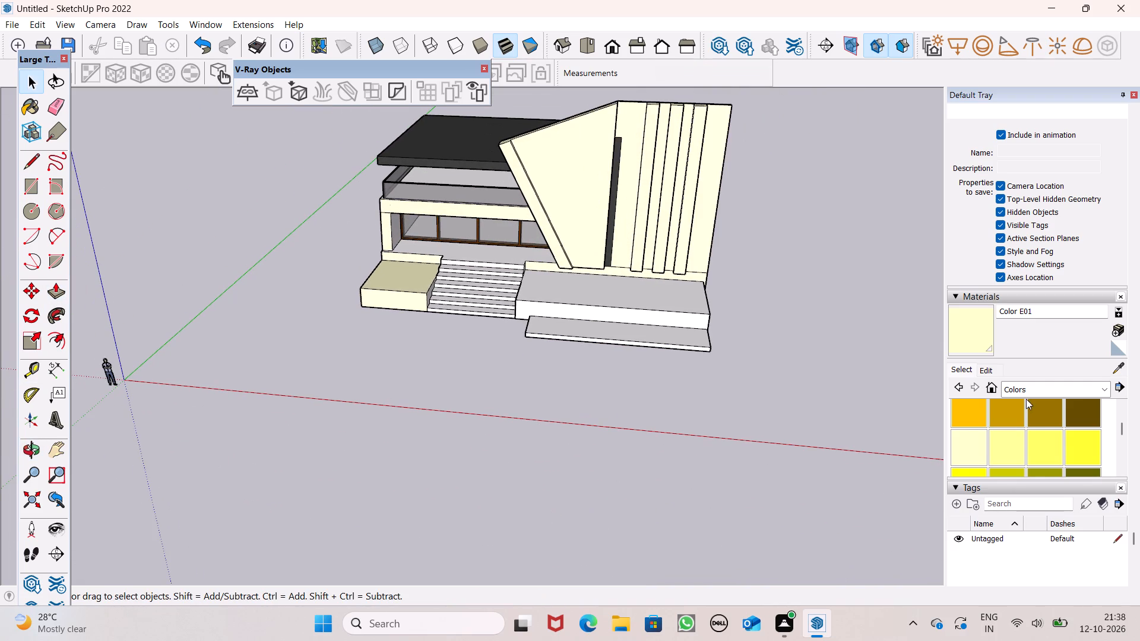
# Paint the top of the low strip with Grass Dark Green from the Landscaping, Fencing and Vegetation materials.
pyautogui.click(1053, 387)
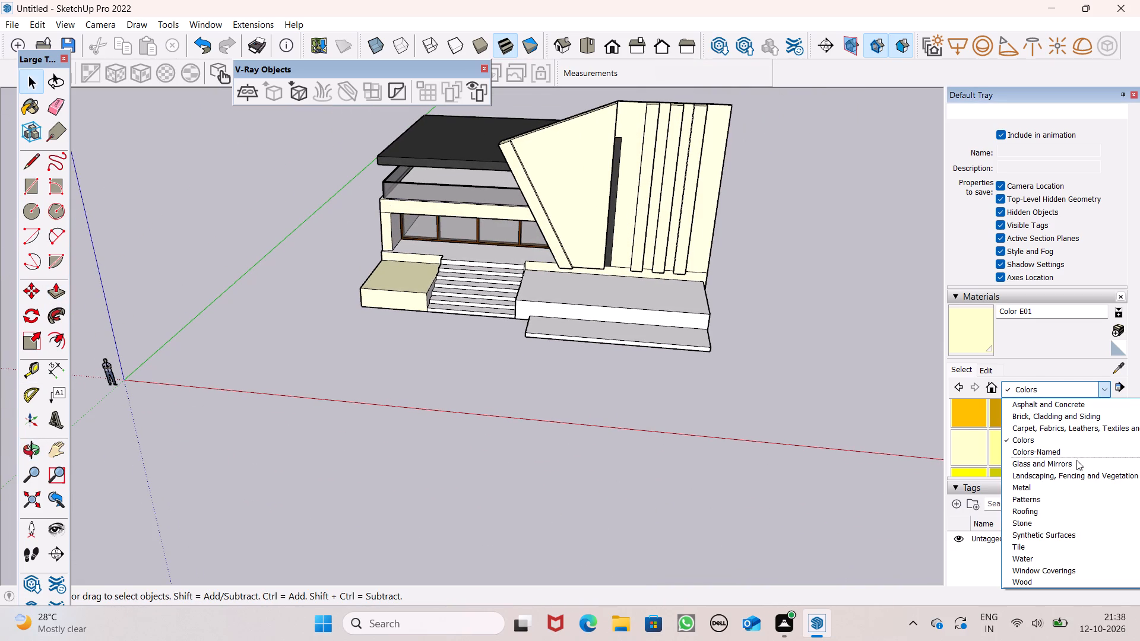
pyautogui.click(1072, 476)
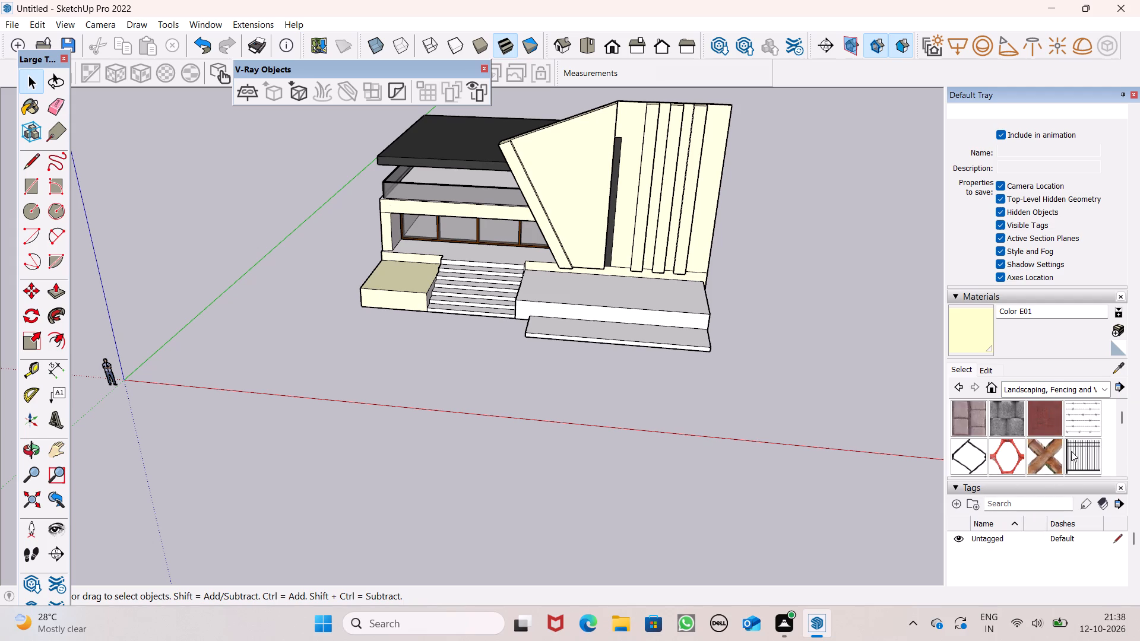
pyautogui.scroll(-4, 1070, 447)
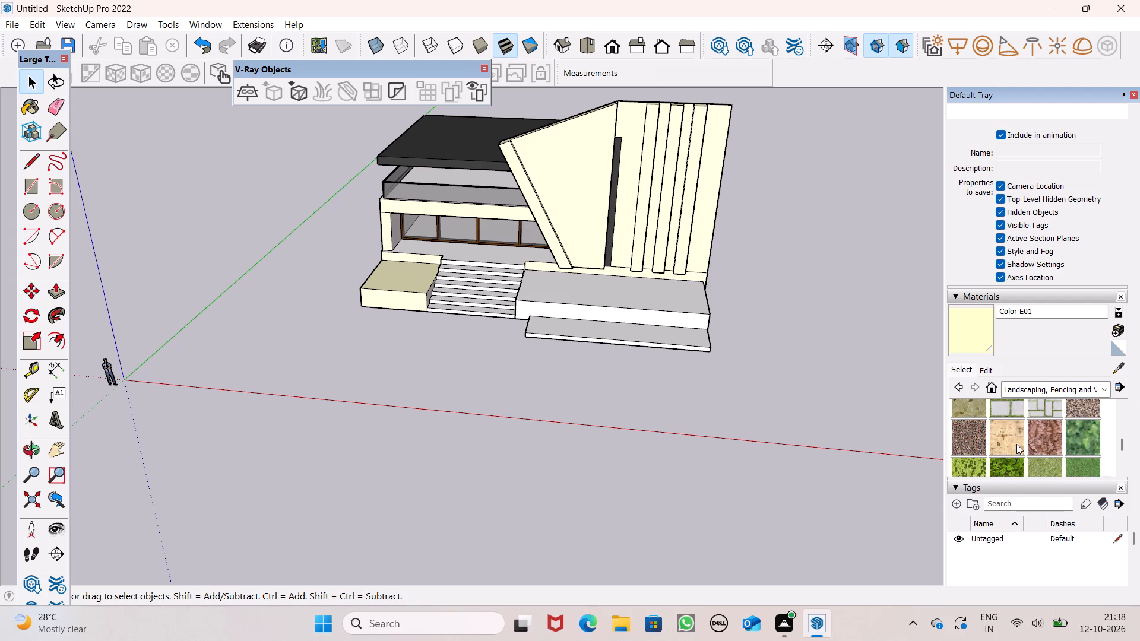
pyautogui.scroll(-1, 1016, 444)
pyautogui.scroll(4, 1016, 444)
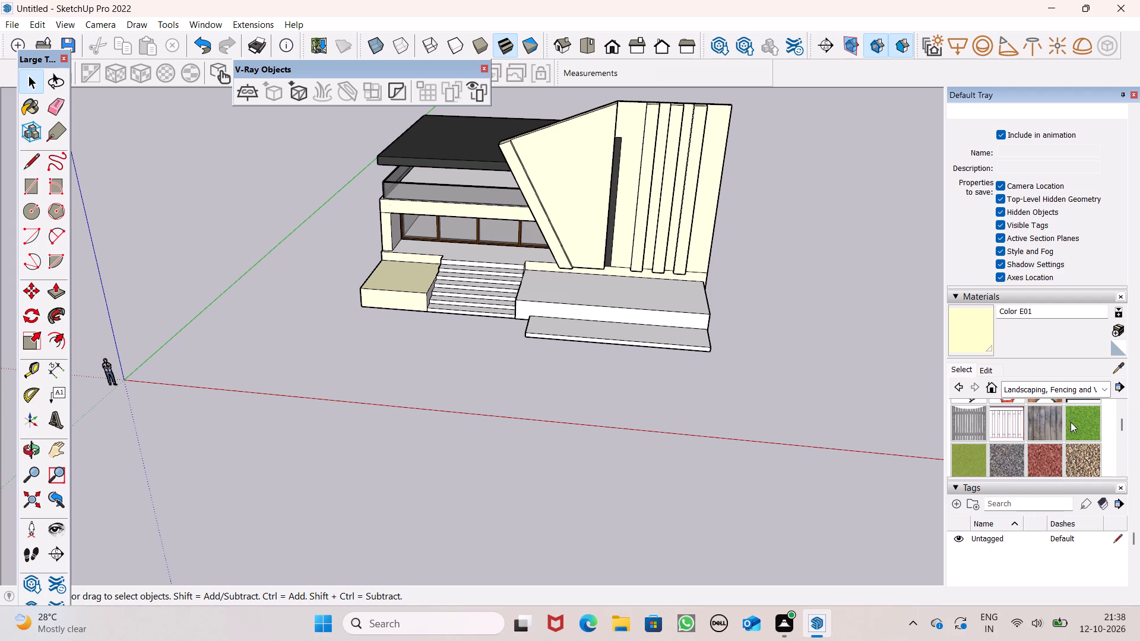
pyautogui.click(1078, 420)
pyautogui.scroll(5, 631, 366)
pyautogui.click(588, 303)
pyautogui.scroll(2, 574, 318)
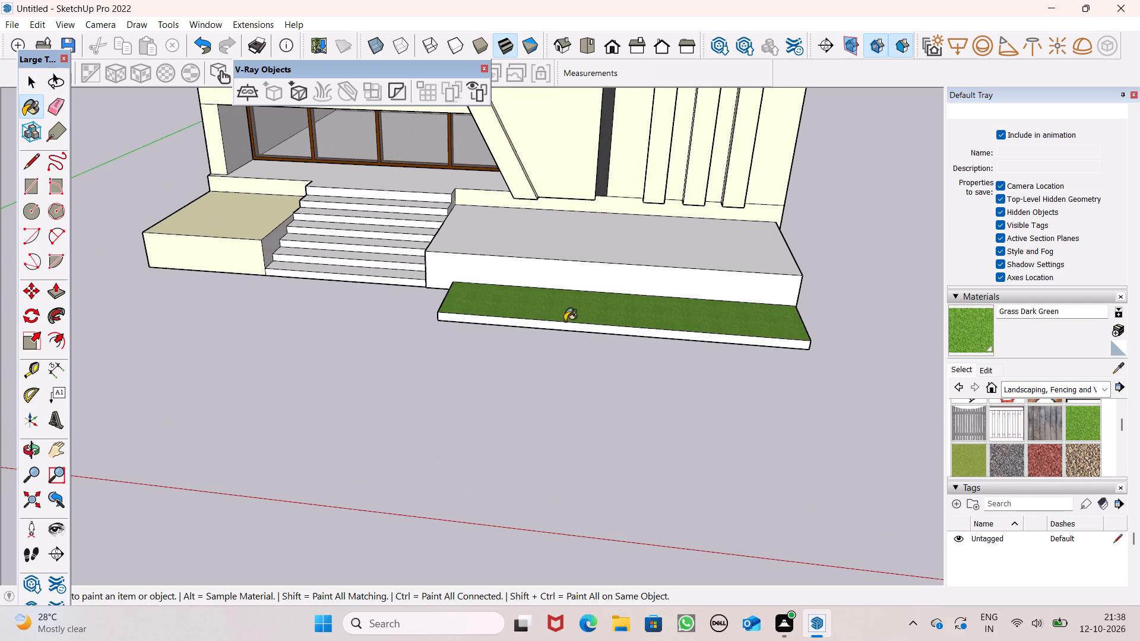
pyautogui.moveTo(210, 515); pyautogui.dragTo(306, 548, button='middle')
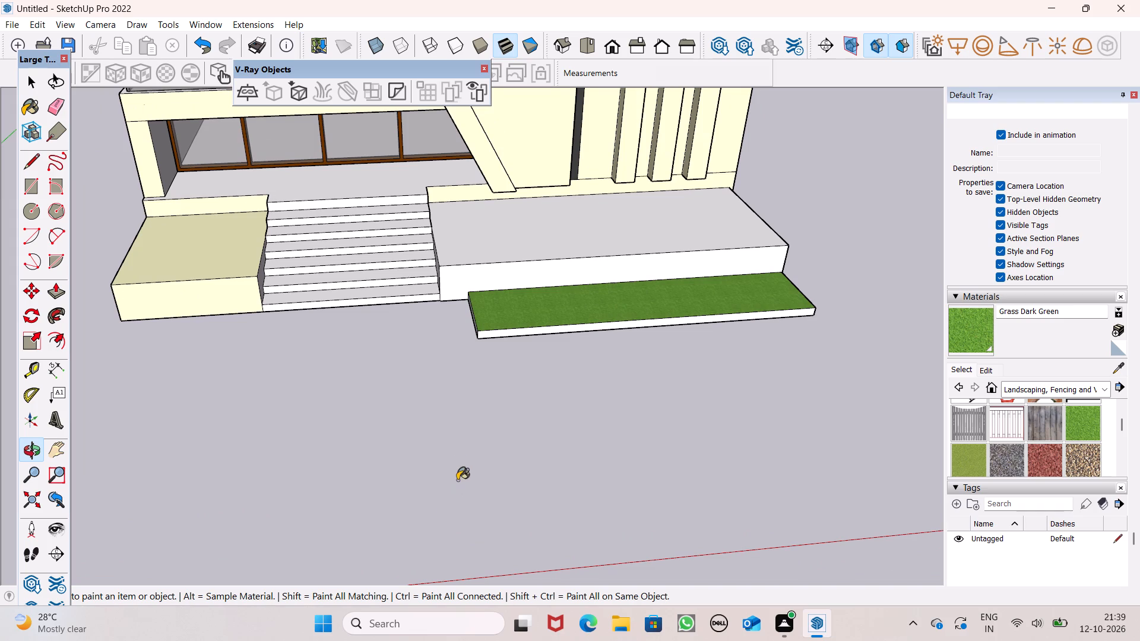
# Paint the front and both end faces of the low grass strip with Stone Vein Gray from the Stone materials.
pyautogui.click(1097, 387)
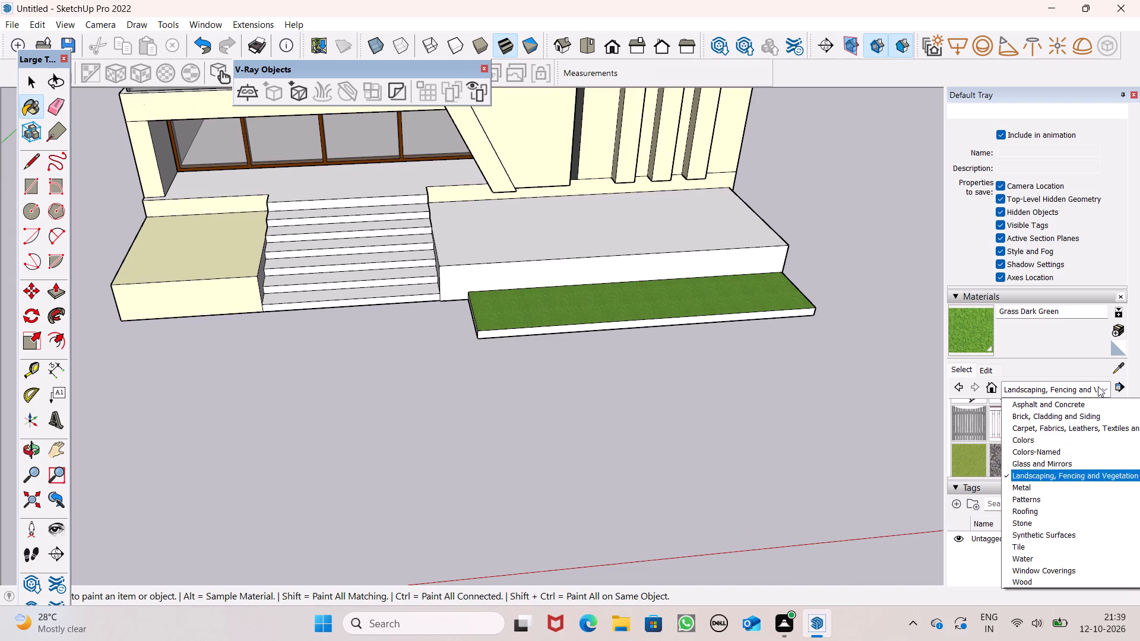
pyautogui.click(1047, 528)
pyautogui.click(1084, 457)
pyautogui.scroll(6, 454, 345)
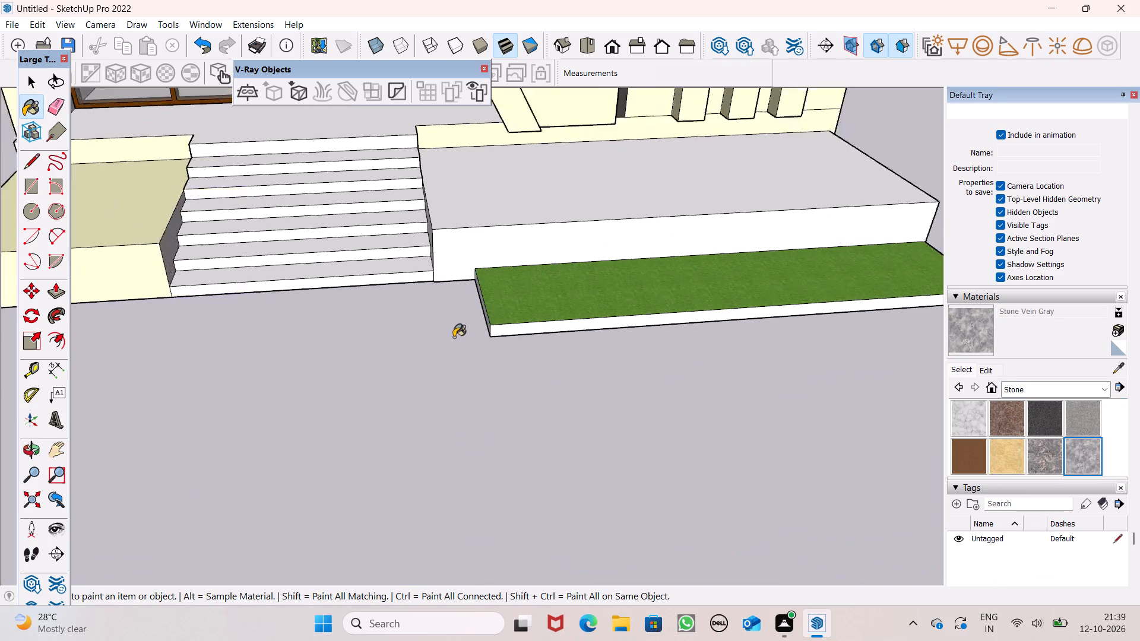
pyautogui.scroll(2, 454, 337)
pyautogui.moveTo(490, 328); pyautogui.dragTo(536, 288, button='middle')
pyautogui.scroll(6, 536, 288)
pyautogui.click(524, 287)
pyautogui.click(548, 288)
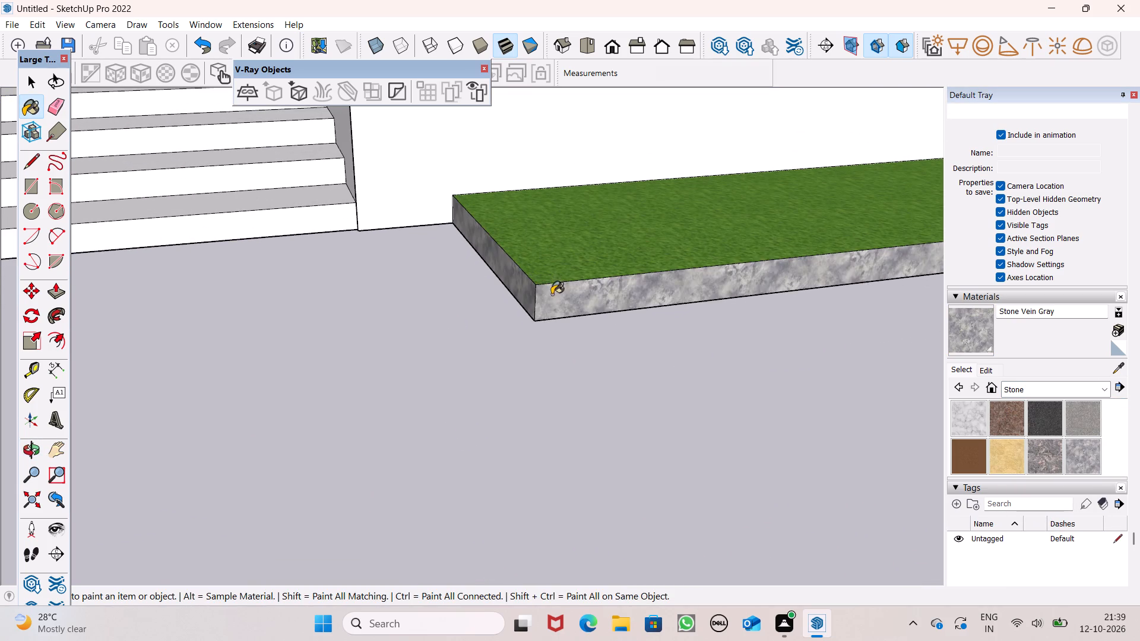
pyautogui.scroll(-13, 439, 226)
pyautogui.moveTo(575, 284); pyautogui.dragTo(0, 284, button='middle')
pyautogui.scroll(3, 268, 363)
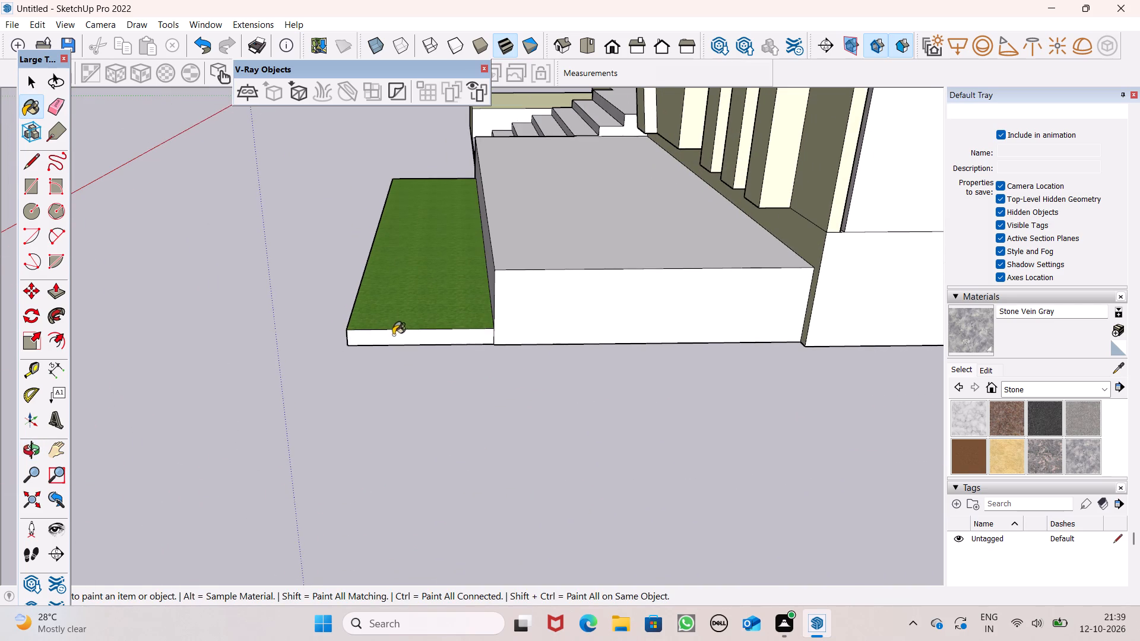
pyautogui.click(395, 338)
pyautogui.scroll(-2, 315, 354)
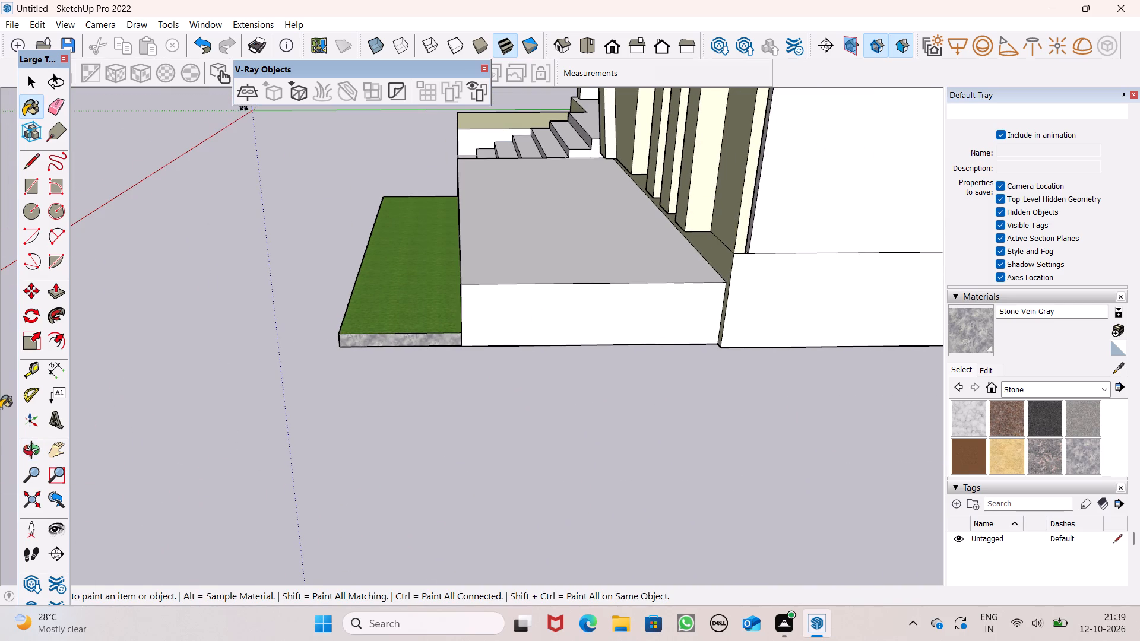
# Paint the outer end, front and stair-facing sides of the block below the finned facade with Stone Vein Gray.
pyautogui.click(503, 289)
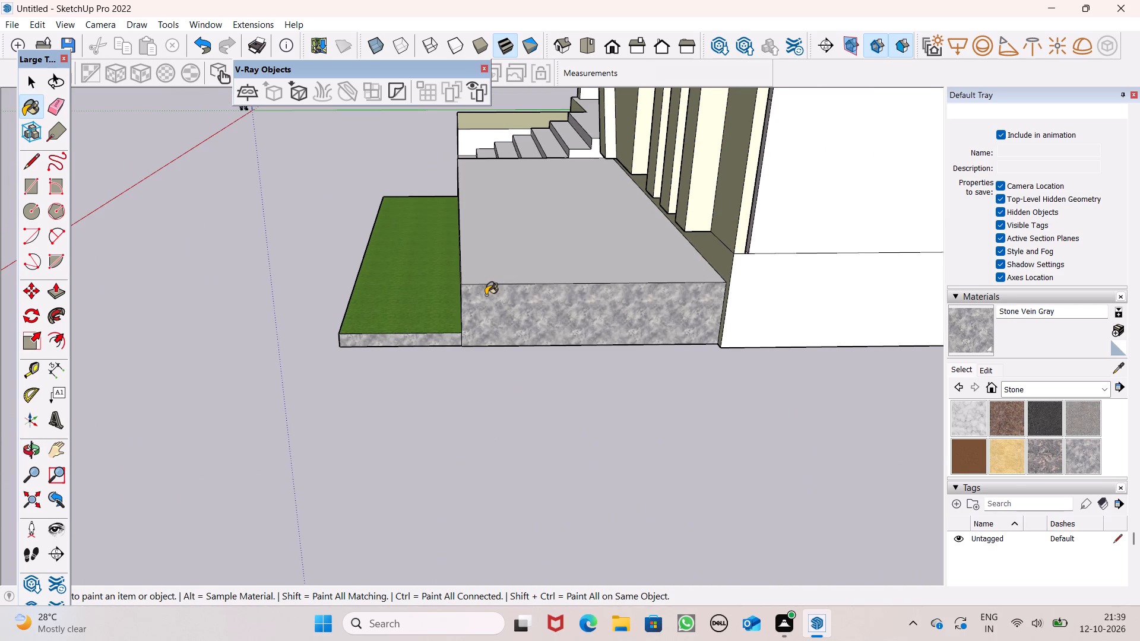
pyautogui.moveTo(470, 293); pyautogui.dragTo(826, 361, button='middle')
pyautogui.click(522, 271)
pyautogui.scroll(-4, 525, 258)
pyautogui.moveTo(203, 311); pyautogui.dragTo(498, 278, button='middle')
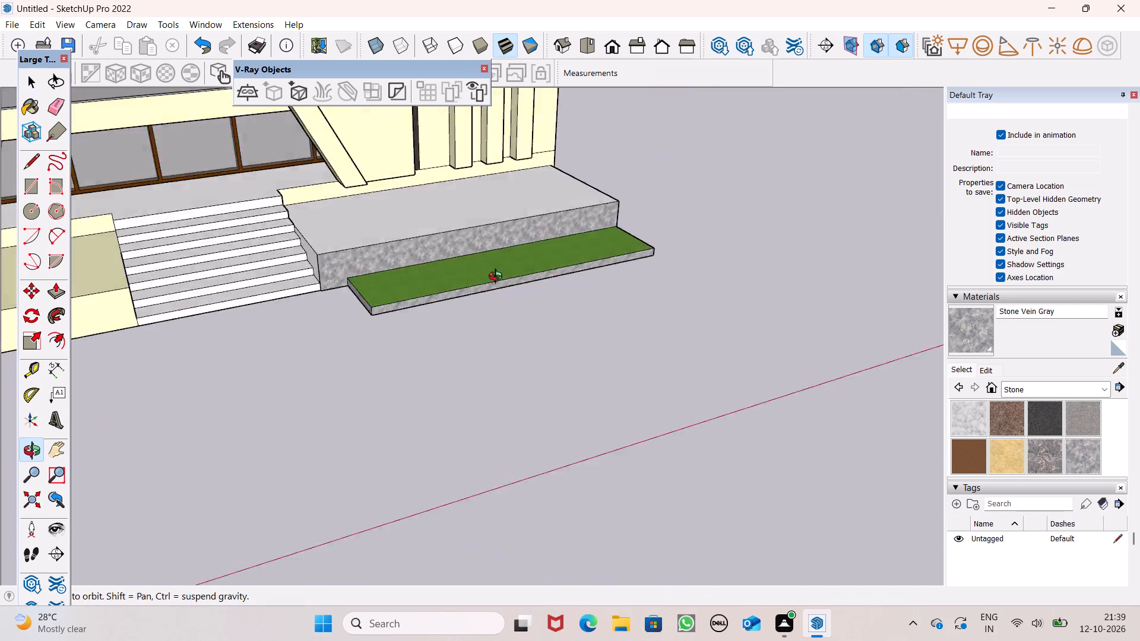
pyautogui.moveTo(498, 278); pyautogui.dragTo(648, 261, button='middle')
pyautogui.scroll(4, 412, 270)
pyautogui.moveTo(335, 283); pyautogui.dragTo(344, 283)
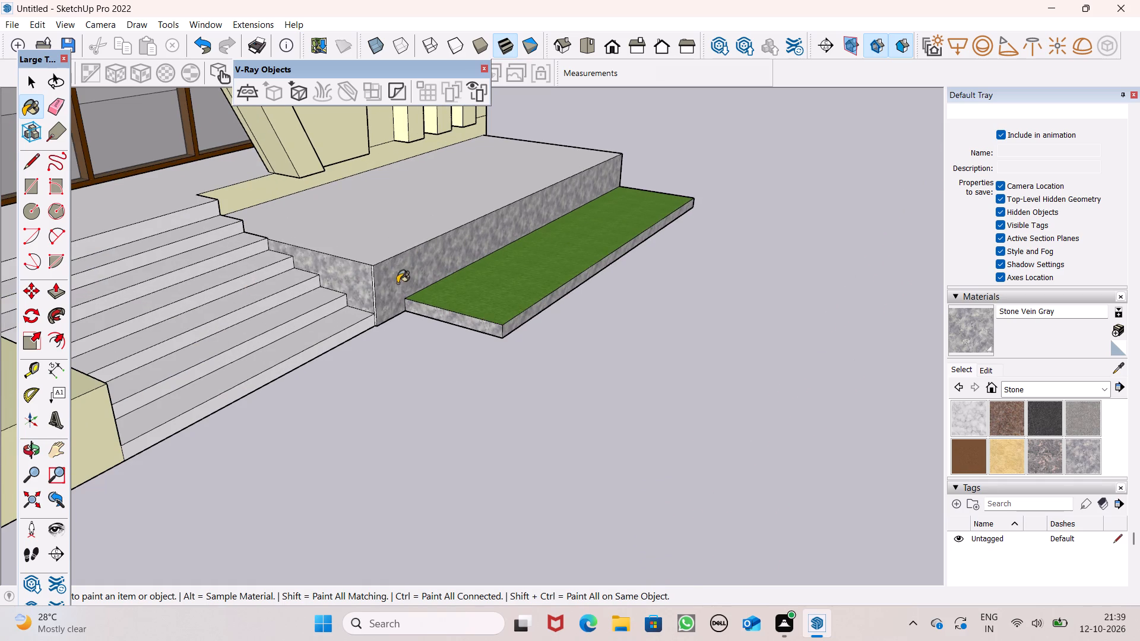
# Paint the vertical sides of the block near the glass wall with Stone Vein Gray, leaving its top cream.
pyautogui.scroll(-4, 397, 286)
pyautogui.moveTo(345, 338); pyautogui.dragTo(202, 370, button='middle')
pyautogui.moveTo(100, 353); pyautogui.dragTo(113, 358)
pyautogui.scroll(-4, 306, 294)
pyautogui.moveTo(285, 329); pyautogui.dragTo(0, 358, button='middle')
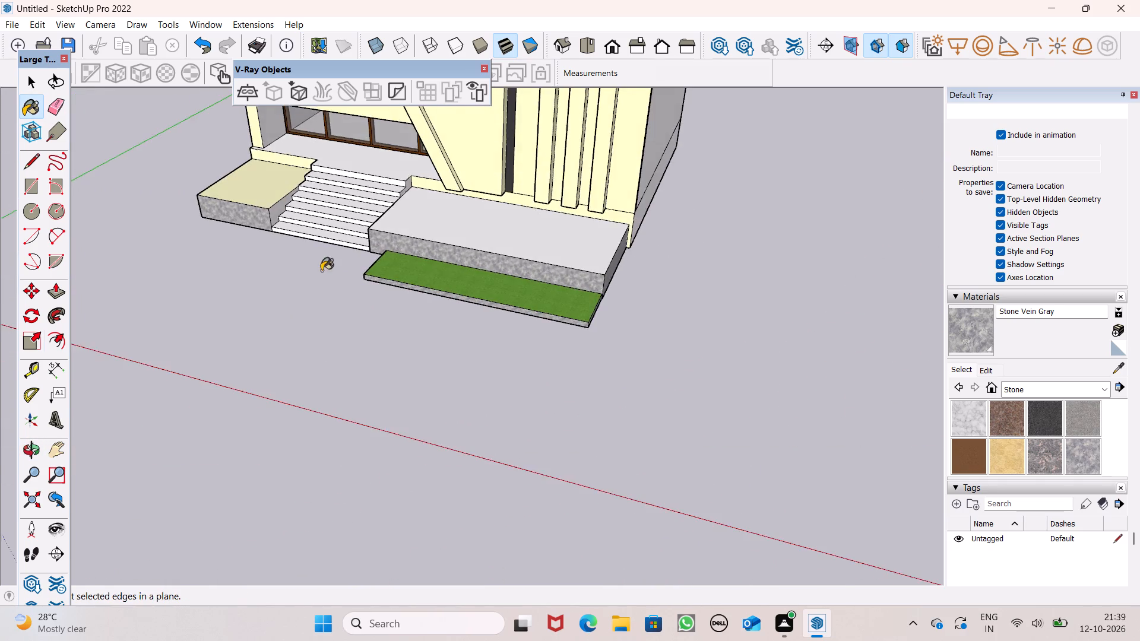
pyautogui.scroll(6, 321, 264)
pyautogui.scroll(3, 268, 151)
pyautogui.click(272, 183)
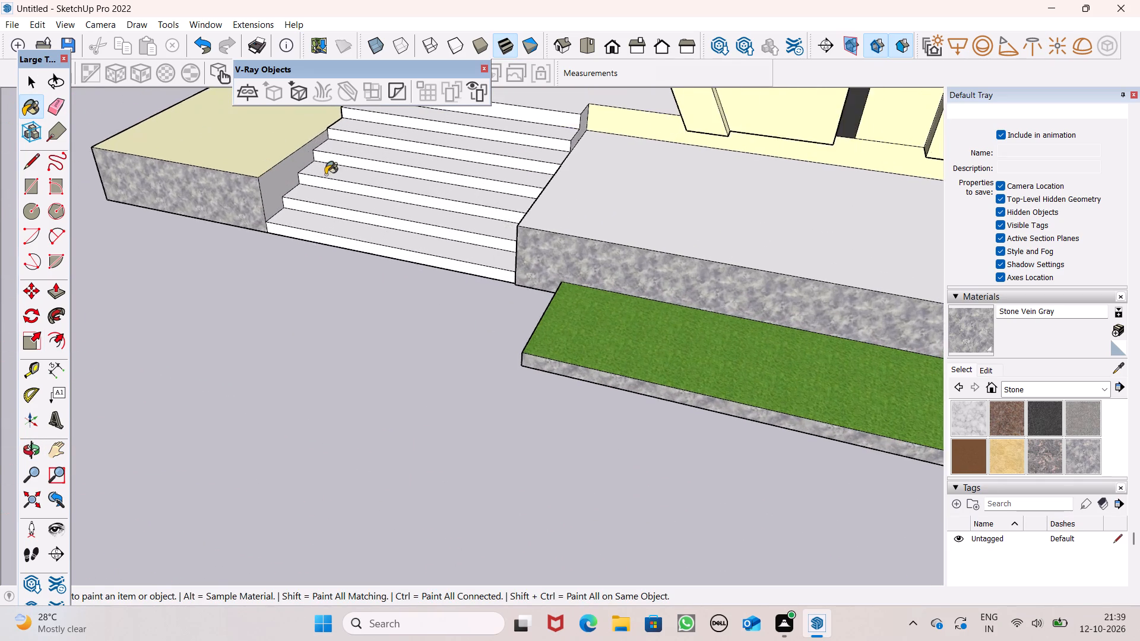
pyautogui.scroll(-6, 337, 172)
pyautogui.moveTo(268, 291); pyautogui.dragTo(787, 195, button='middle')
pyautogui.click(241, 318)
pyautogui.scroll(-3, 436, 286)
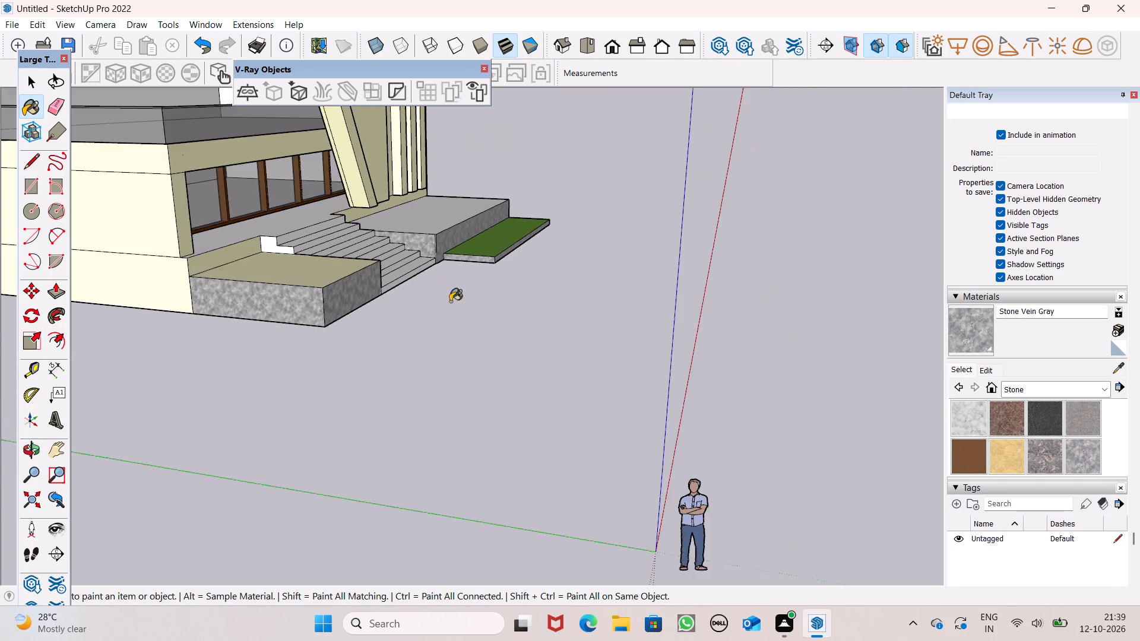
pyautogui.moveTo(497, 332); pyautogui.dragTo(281, 451, button='middle')
pyautogui.press('space')
pyautogui.scroll(-2, 668, 420)
pyautogui.moveTo(638, 427); pyautogui.dragTo(602, 443, button='middle')
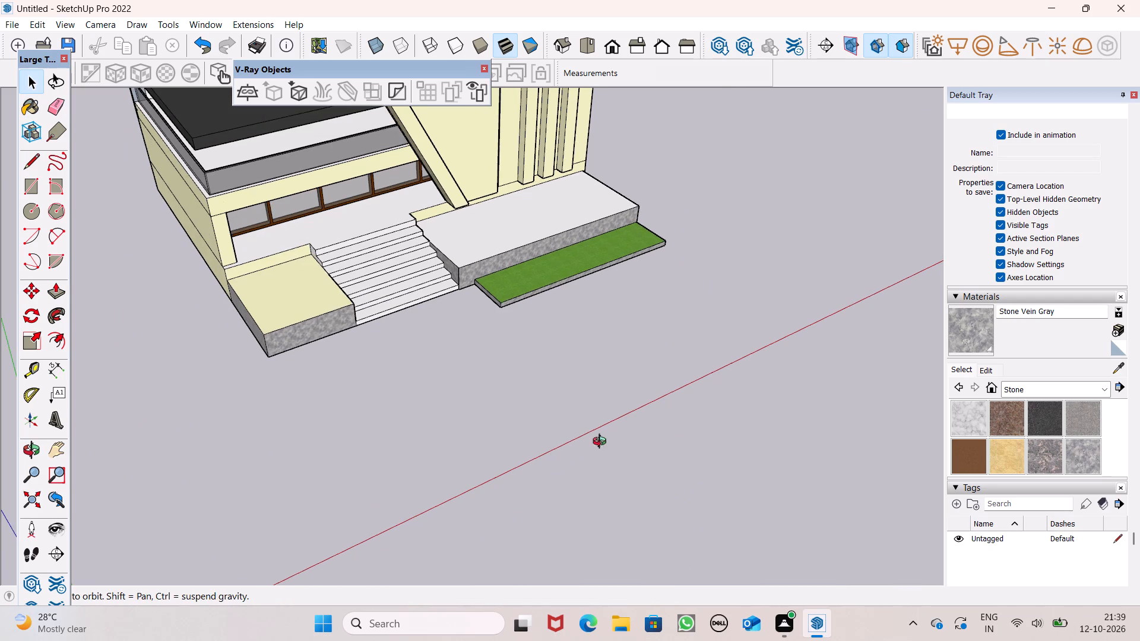
pyautogui.moveTo(602, 443); pyautogui.dragTo(420, 454, button='middle')
pyautogui.scroll(-2, 1032, 423)
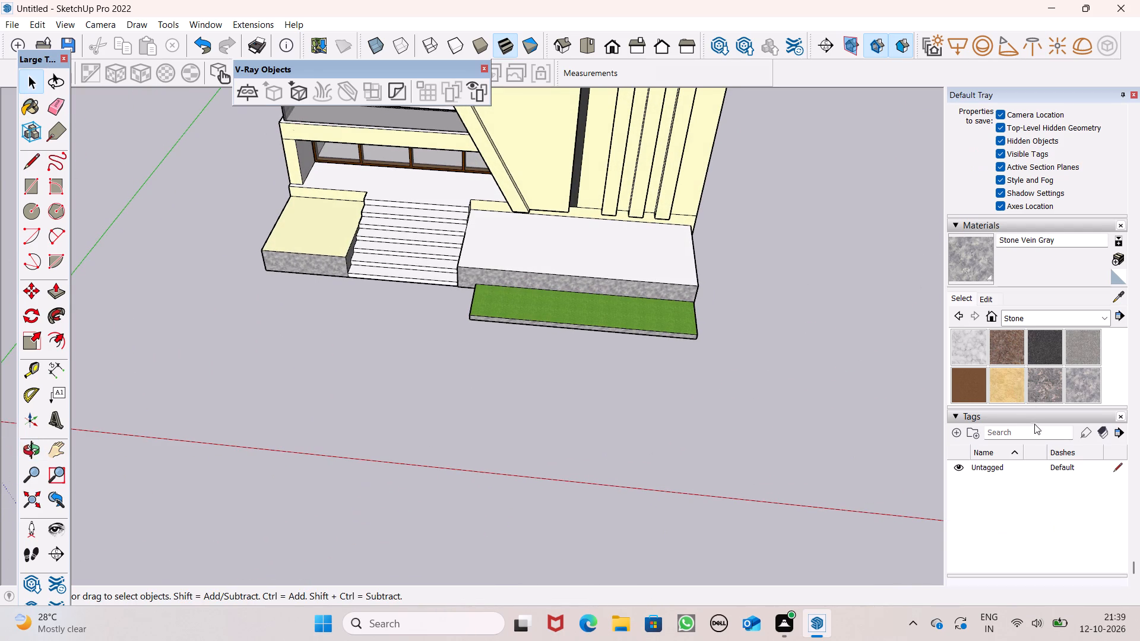
# Paint the top of the block below the finned facade with Grass Light Green from the Landscaping, Fencing and Vegetation materials.
pyautogui.scroll(-2, 1034, 424)
pyautogui.click(1097, 316)
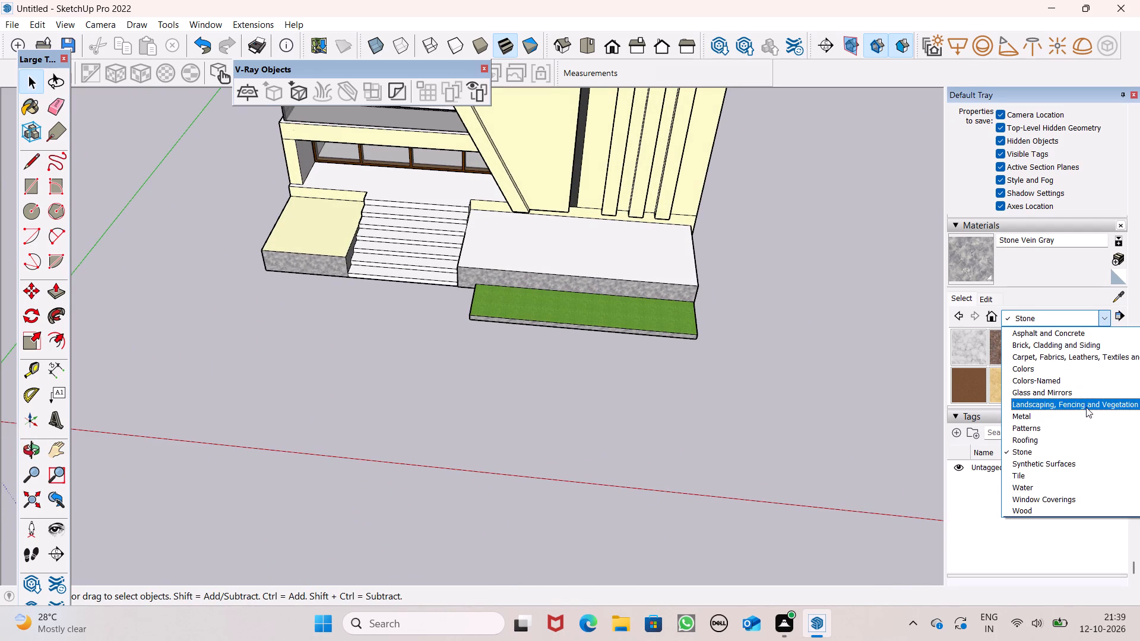
pyautogui.click(1086, 407)
pyautogui.scroll(-2, 1069, 388)
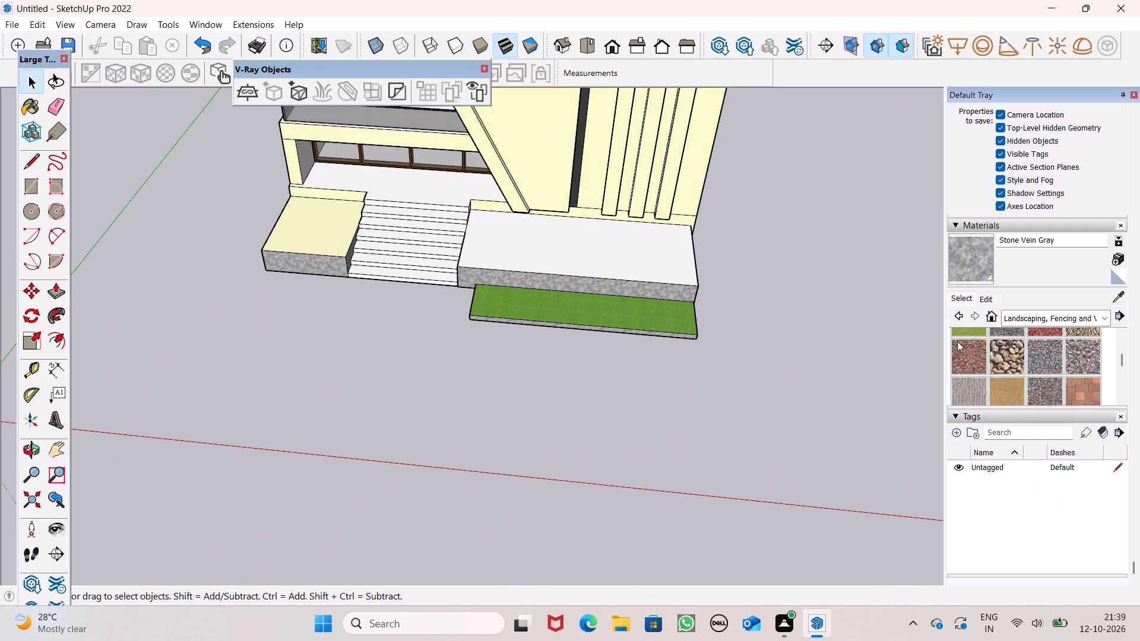
pyautogui.click(962, 331)
pyautogui.click(527, 260)
pyautogui.moveTo(696, 303); pyautogui.dragTo(689, 372, button='middle')
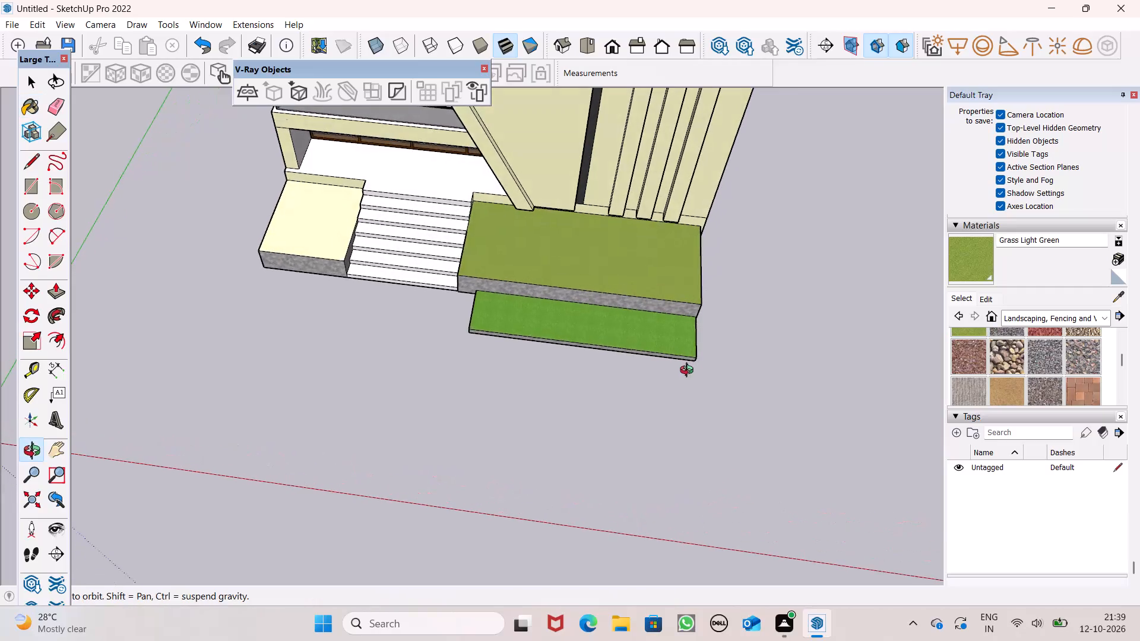
pyautogui.moveTo(689, 372); pyautogui.dragTo(702, 339, button='middle')
# Search the 3D Warehouse component library for plants.
pyautogui.scroll(7, 1111, 247)
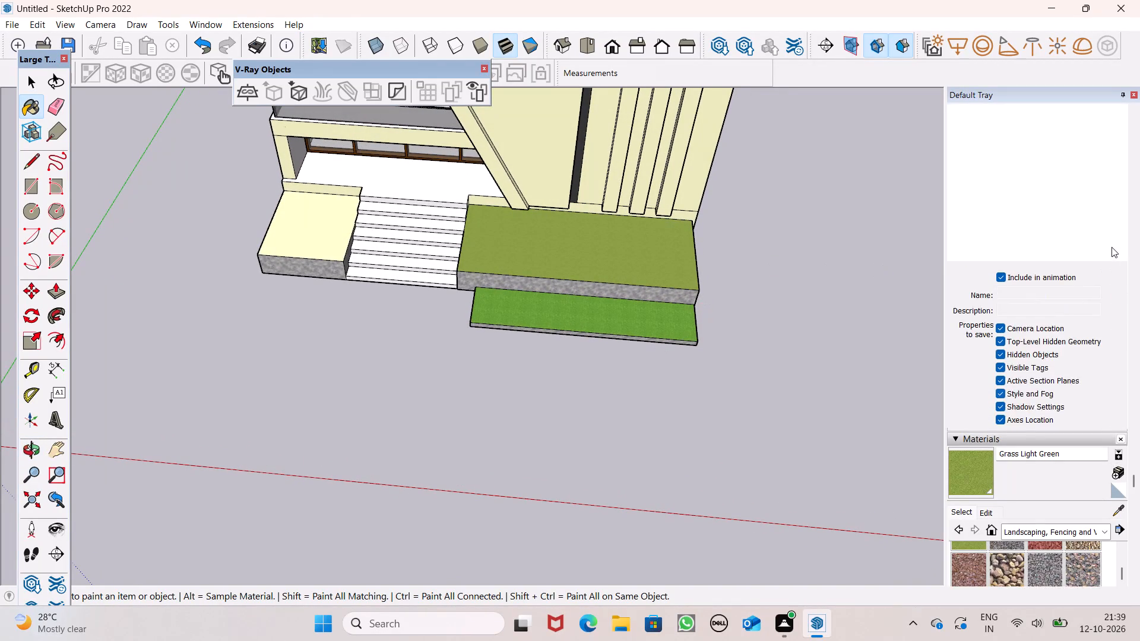
pyautogui.scroll(14, 1112, 247)
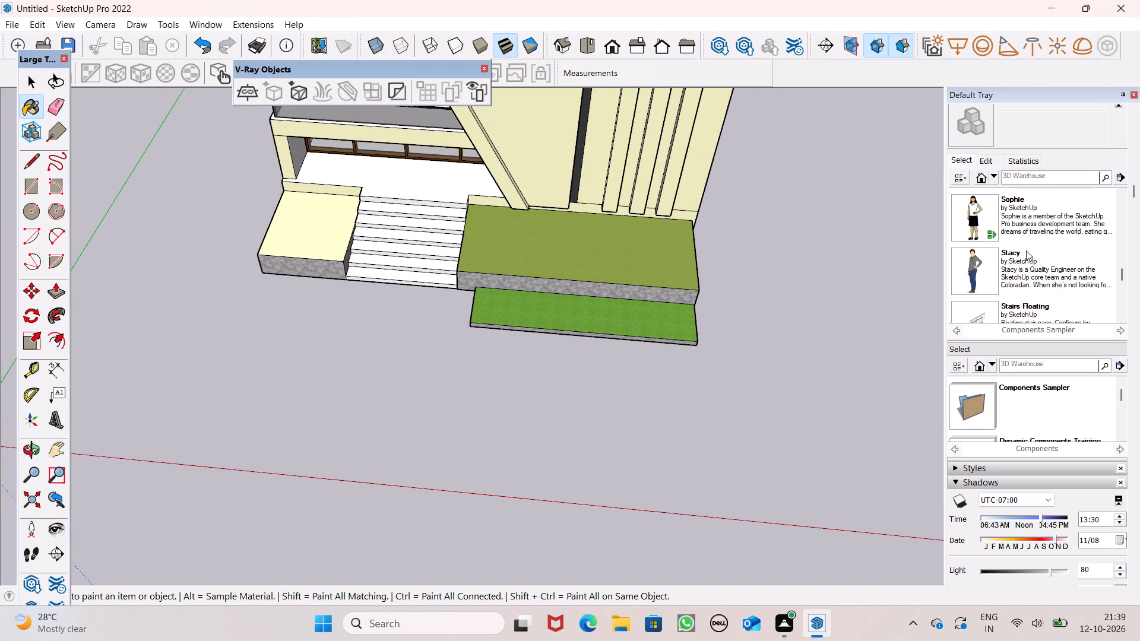
pyautogui.click(1031, 181)
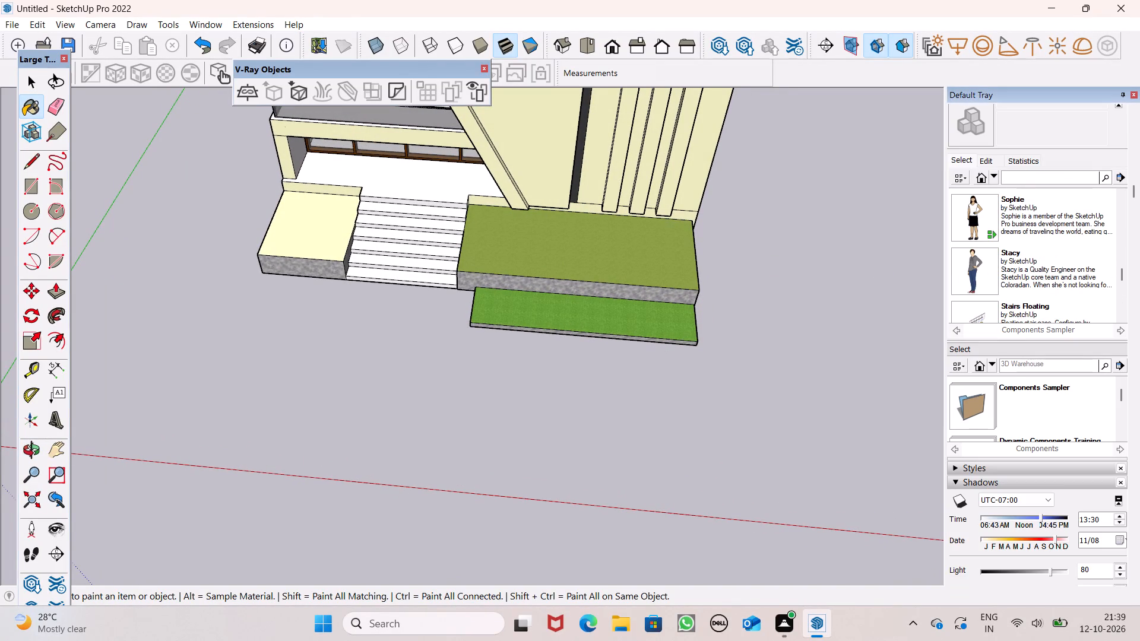
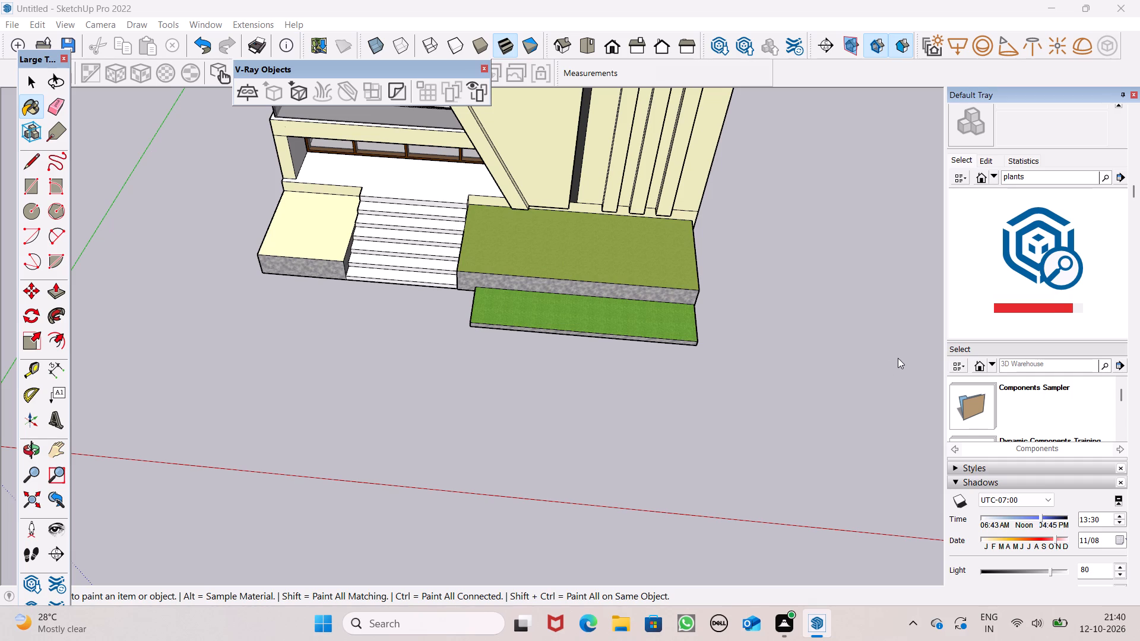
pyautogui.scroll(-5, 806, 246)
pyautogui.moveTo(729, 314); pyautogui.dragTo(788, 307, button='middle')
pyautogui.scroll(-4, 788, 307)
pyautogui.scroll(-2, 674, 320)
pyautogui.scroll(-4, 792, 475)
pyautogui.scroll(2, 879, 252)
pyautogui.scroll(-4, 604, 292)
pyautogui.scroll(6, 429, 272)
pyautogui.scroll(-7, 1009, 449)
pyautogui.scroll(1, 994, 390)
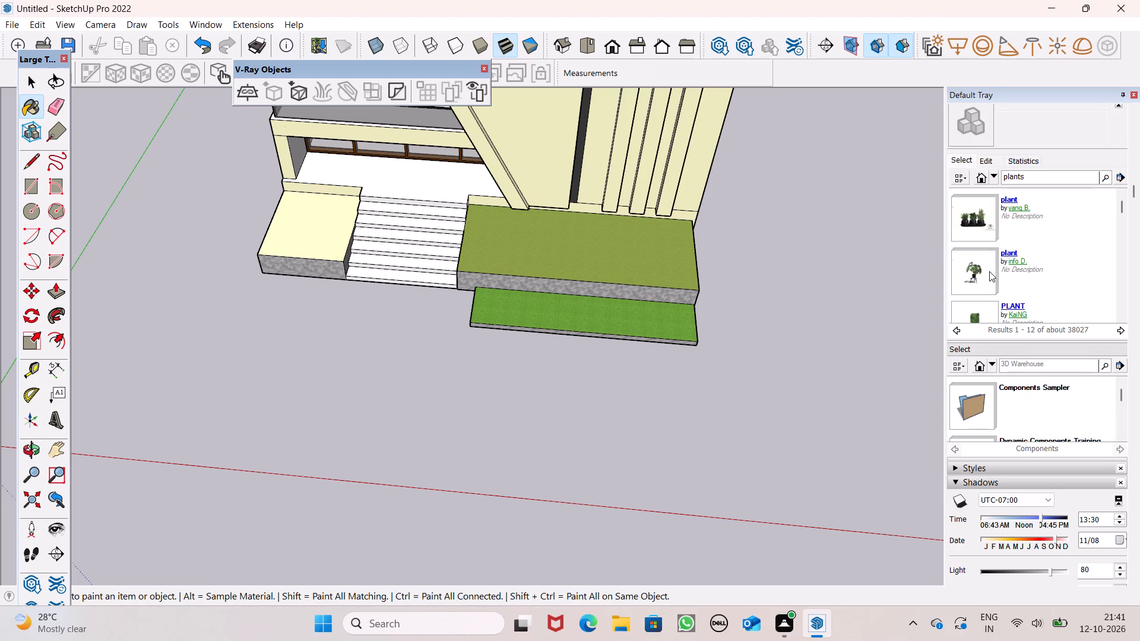
# Open the first plant model in the component search results for plants.
pyautogui.click(978, 218)
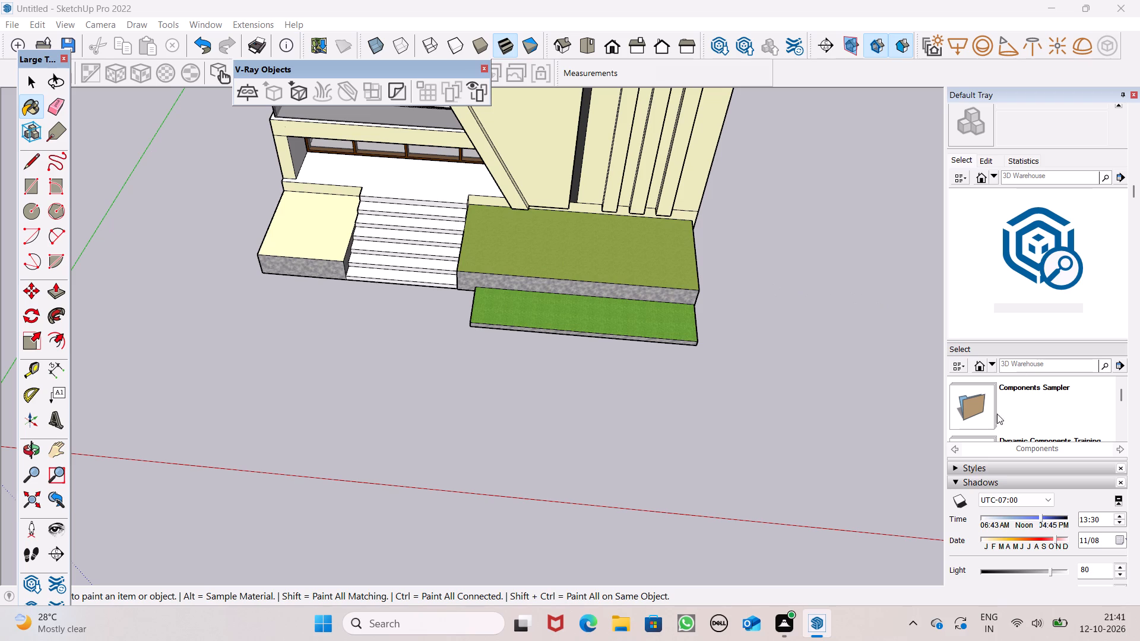
pyautogui.scroll(-7, 989, 410)
pyautogui.click(929, 308)
pyautogui.press('space')
pyautogui.click(891, 304)
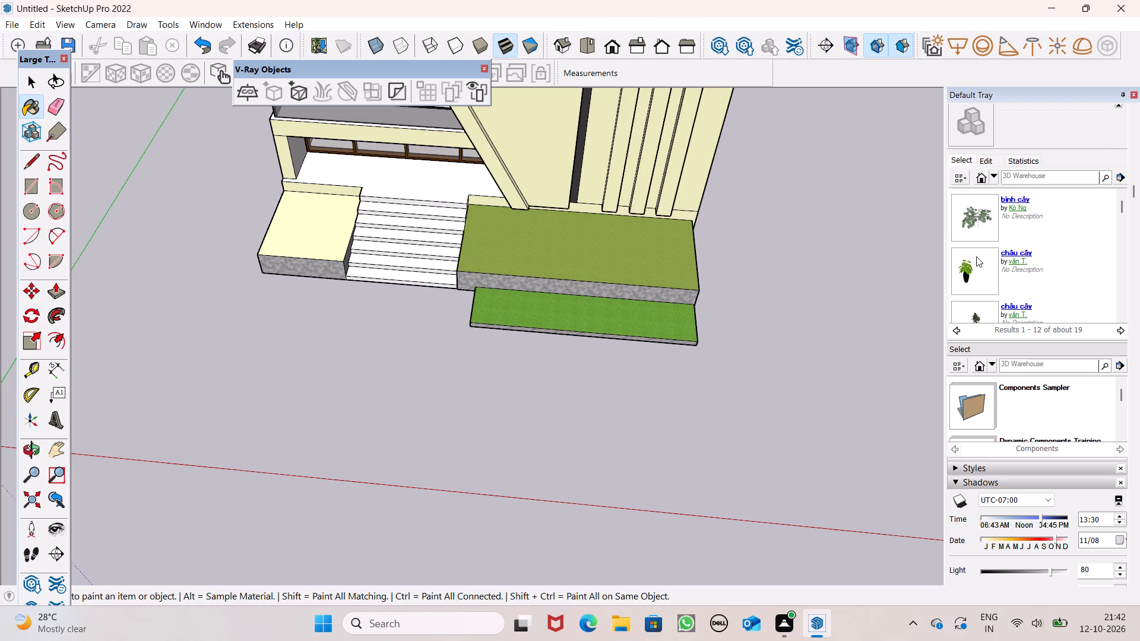
pyautogui.press('space')
pyautogui.scroll(-1, 783, 274)
pyautogui.scroll(1, 768, 341)
pyautogui.scroll(-4, 762, 366)
pyautogui.scroll(4, 701, 285)
# Paint the top face of the cream planter bed beside the entrance stairs with Grass Light Green.
pyautogui.moveTo(709, 307); pyautogui.dragTo(708, 135, button='middle')
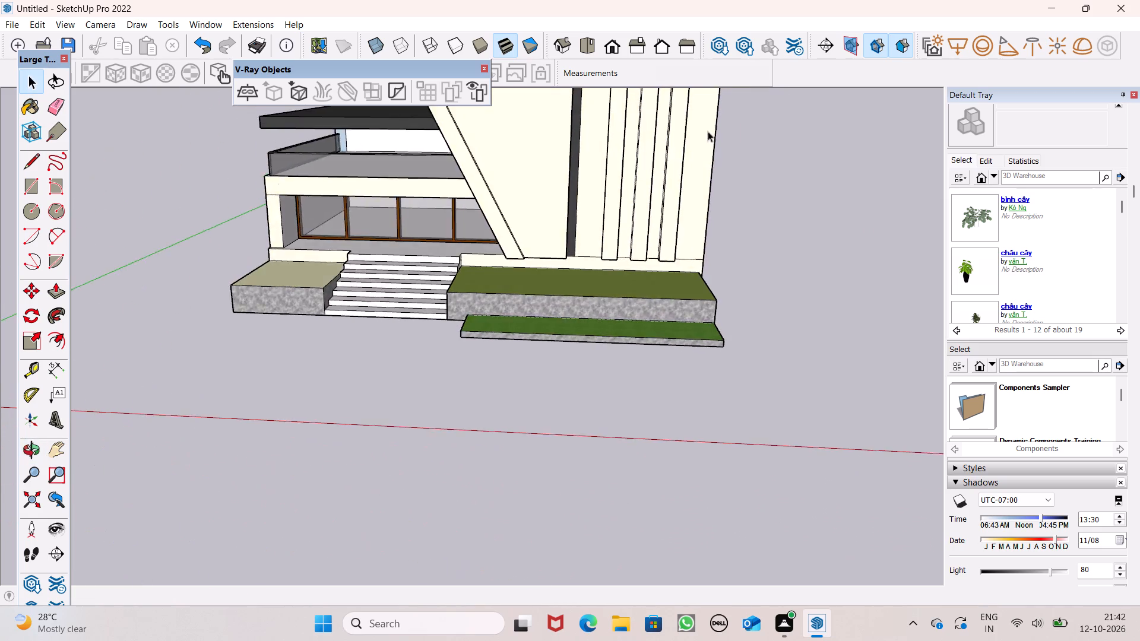
pyautogui.scroll(-4, 730, 251)
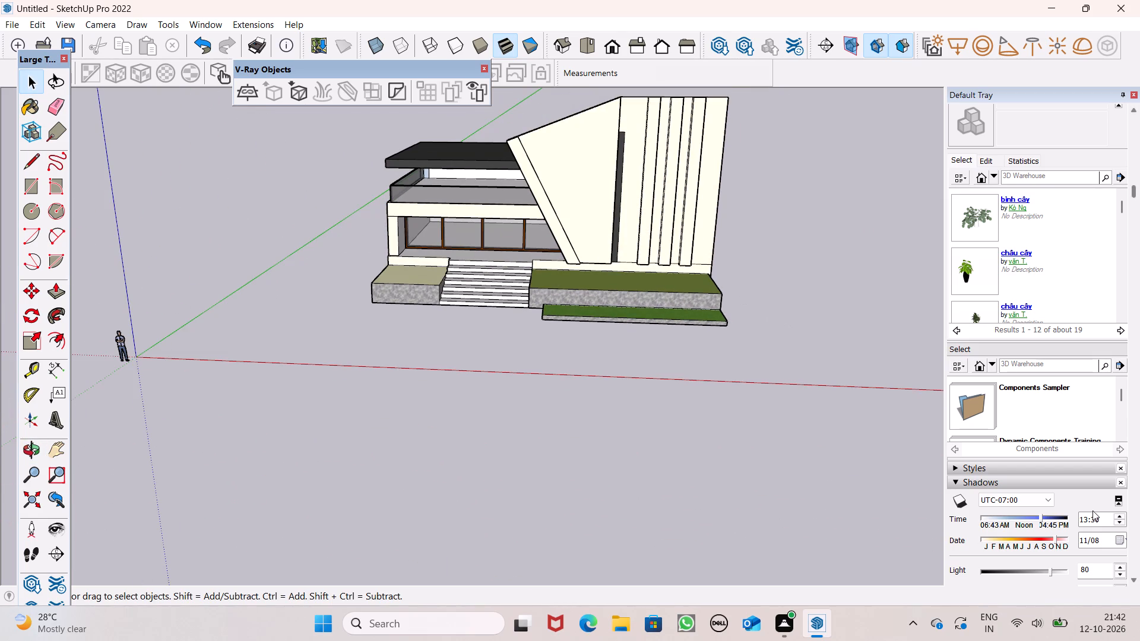
pyautogui.scroll(-7, 992, 503)
pyautogui.scroll(-6, 1068, 345)
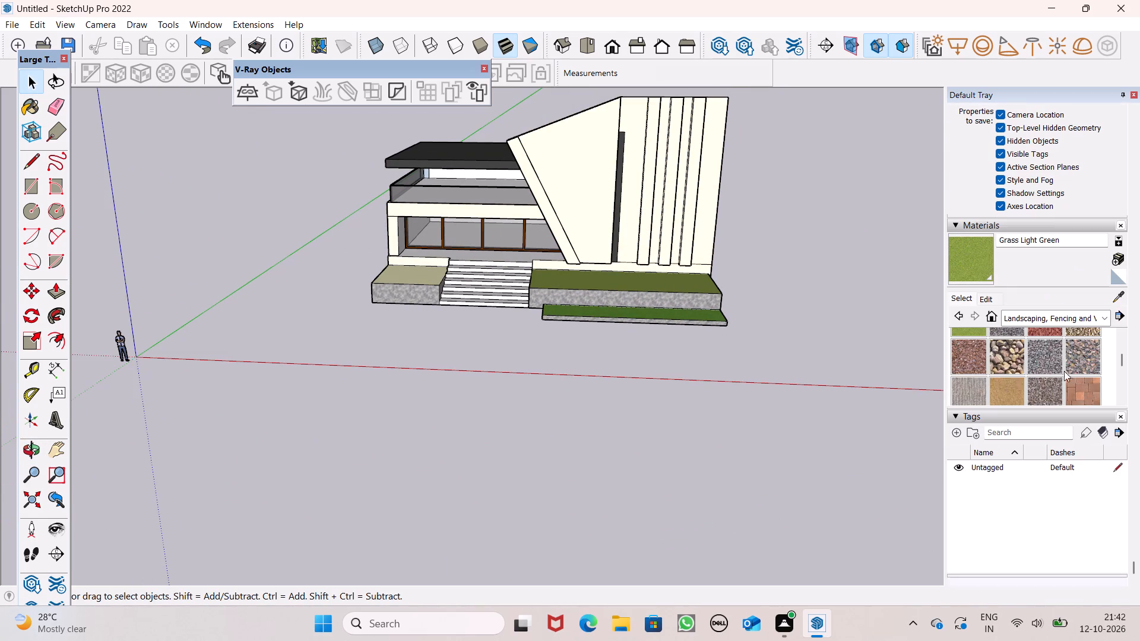
pyautogui.click(1043, 315)
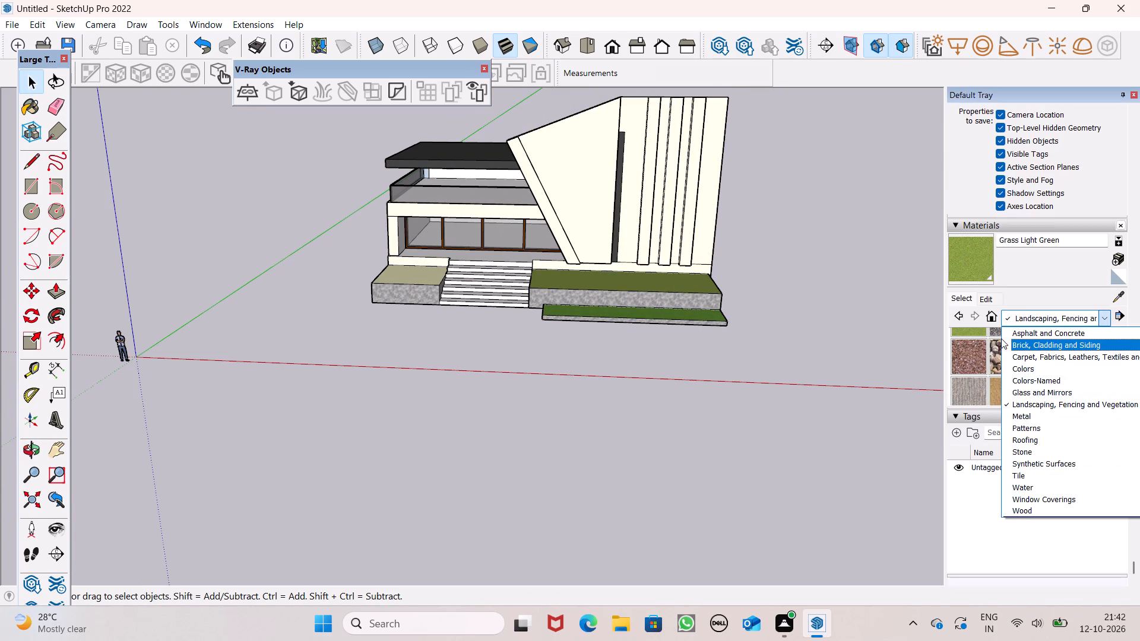
pyautogui.click(960, 251)
pyautogui.scroll(3, 392, 268)
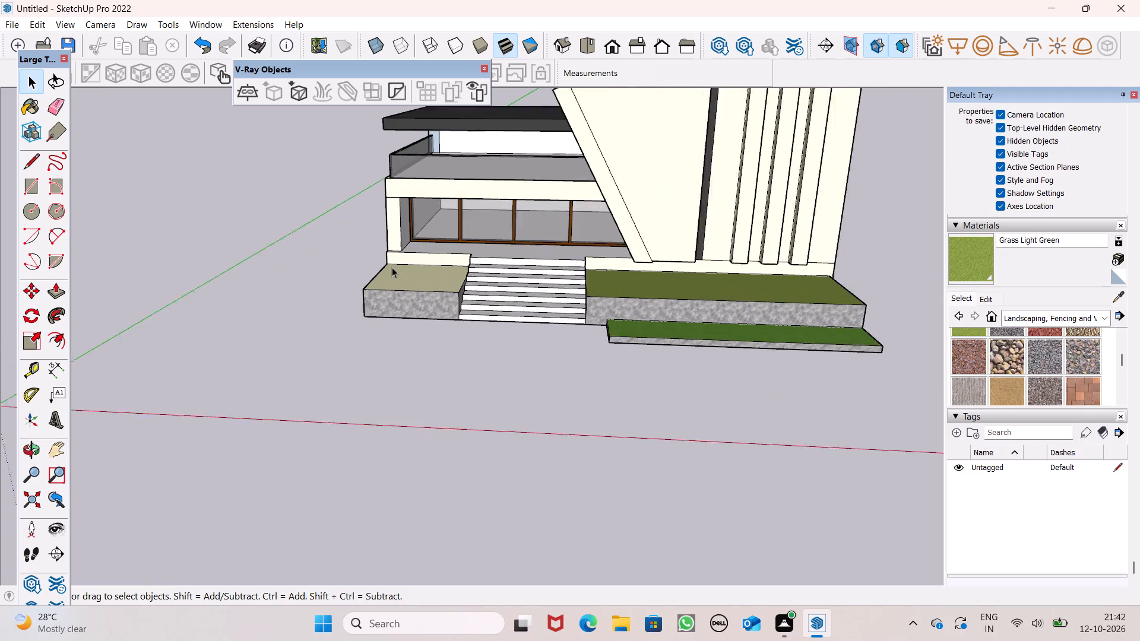
pyautogui.scroll(2, 392, 267)
pyautogui.click(401, 272)
pyautogui.moveTo(998, 274); pyautogui.dragTo(990, 272)
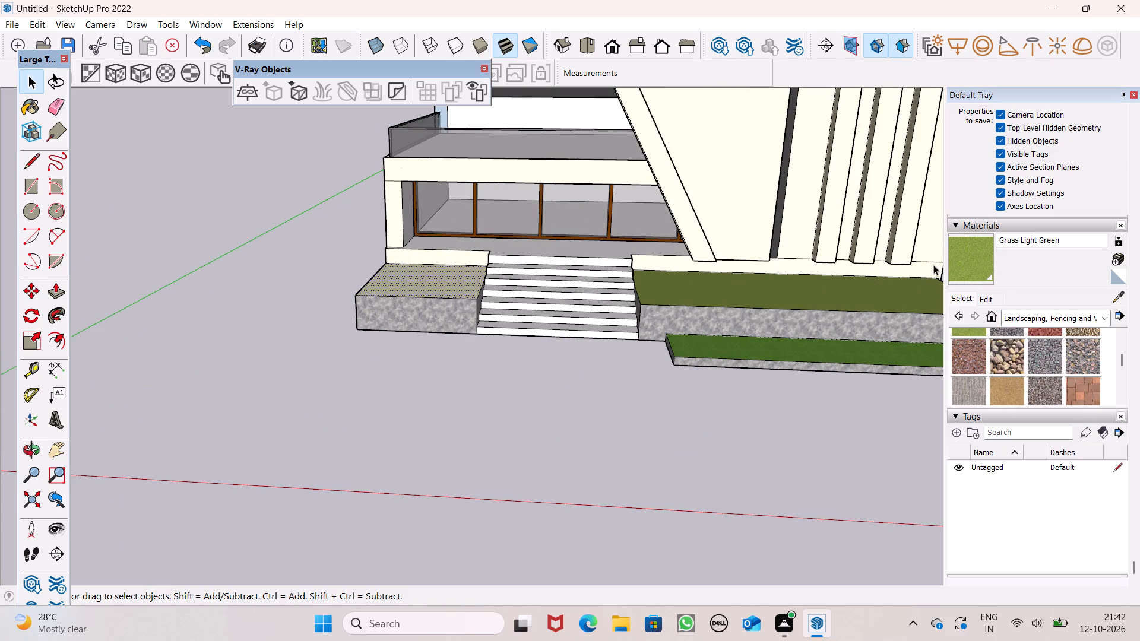
pyautogui.click(416, 294)
pyautogui.click(274, 476)
pyautogui.press('space')
pyautogui.moveTo(962, 269); pyautogui.dragTo(957, 269)
pyautogui.click(391, 283)
pyautogui.press('space')
# Place the 3D text "MAXX AURA" on the upper part of the slanted front wall.
pyautogui.scroll(-4, 387, 283)
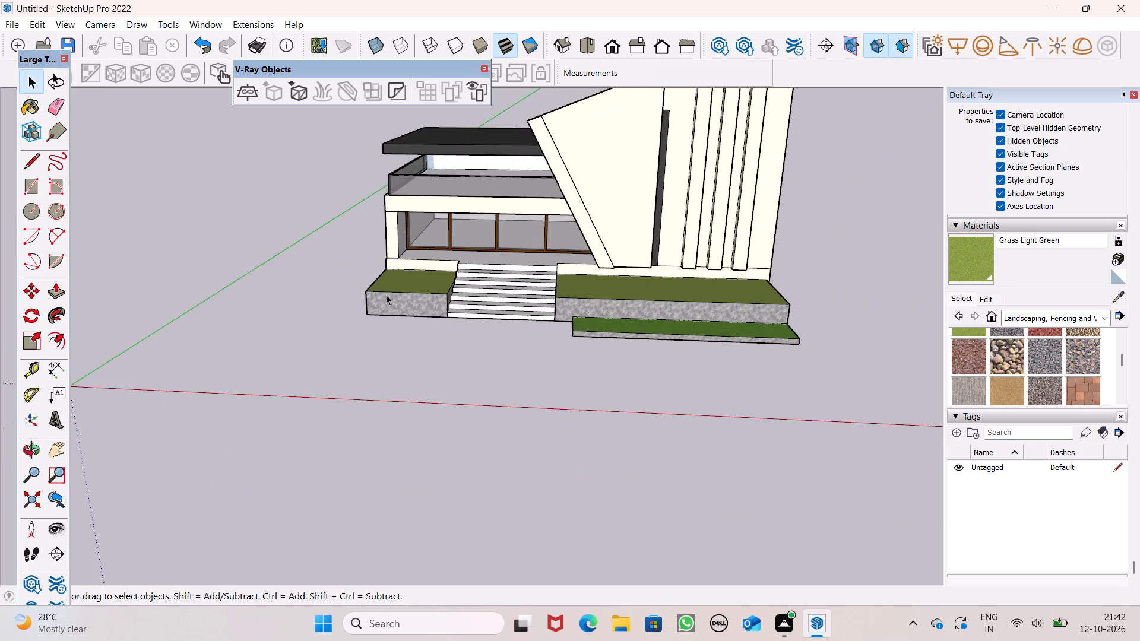
pyautogui.moveTo(400, 366); pyautogui.dragTo(424, 533, button='middle')
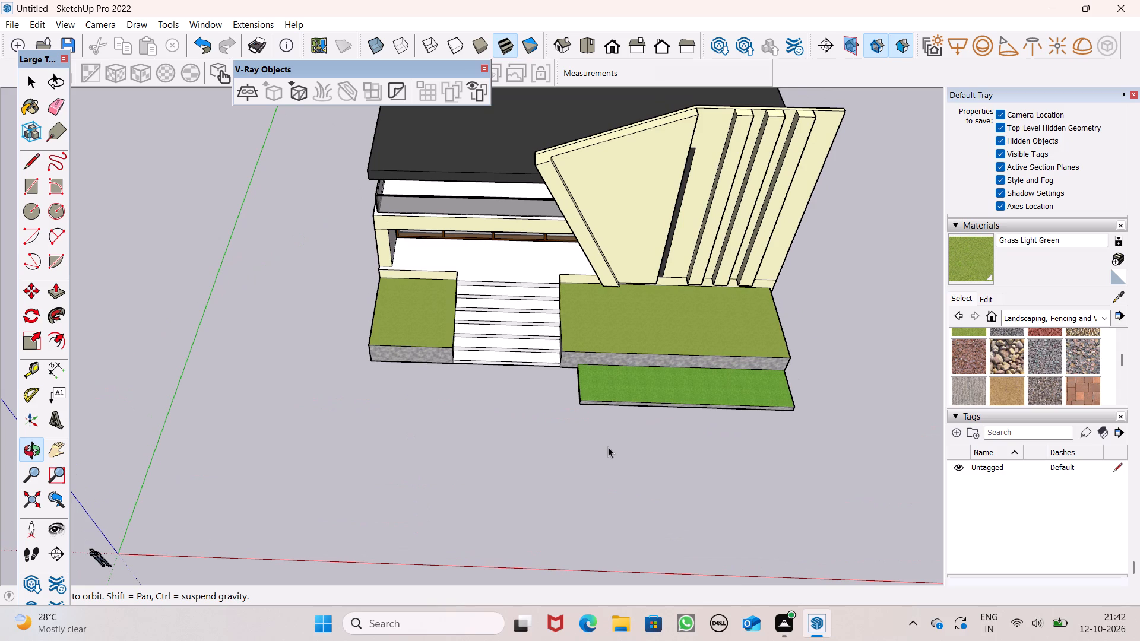
pyautogui.press('space')
pyautogui.press('space')
pyautogui.scroll(-2, 608, 447)
pyautogui.moveTo(595, 431); pyautogui.dragTo(602, 304, button='middle')
pyautogui.scroll(1, 594, 429)
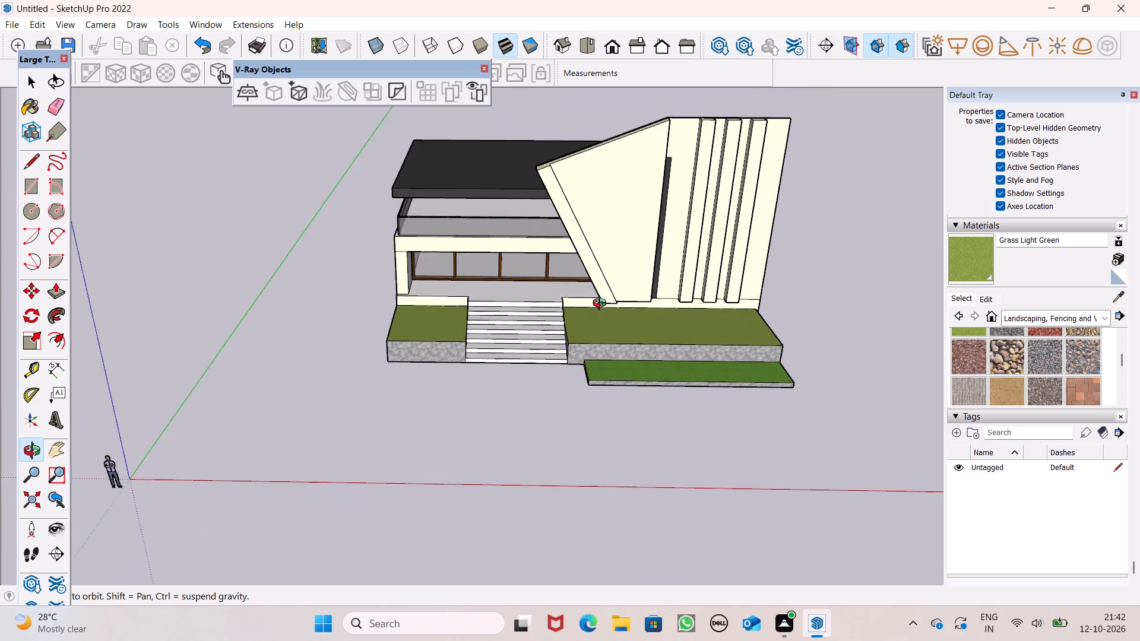
pyautogui.moveTo(602, 304); pyautogui.dragTo(607, 306, button='middle')
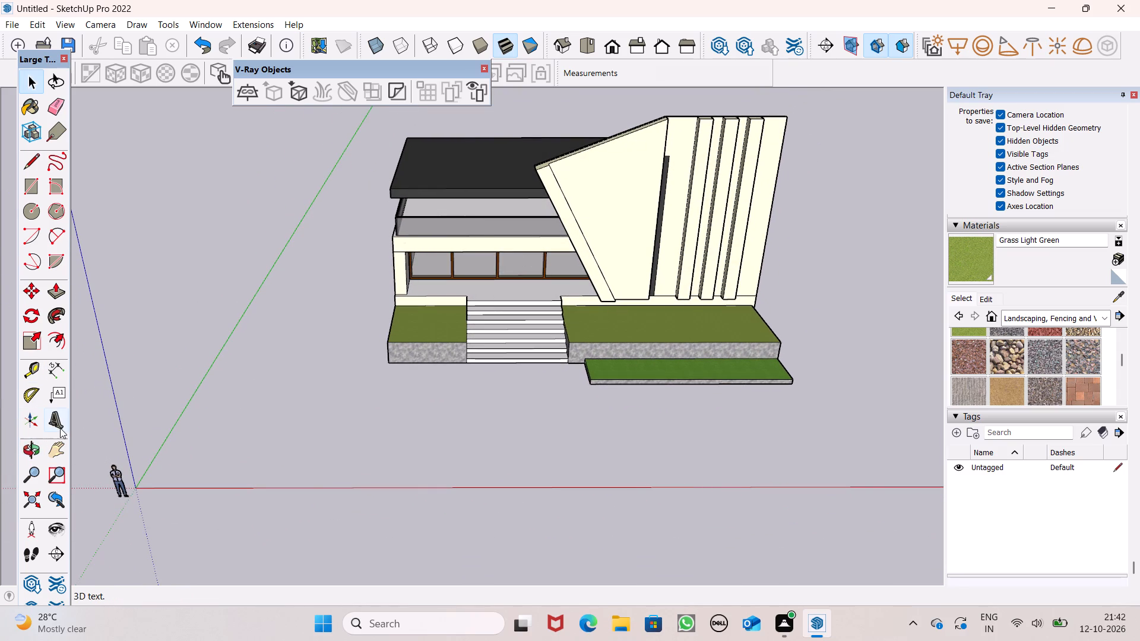
pyautogui.click(62, 427)
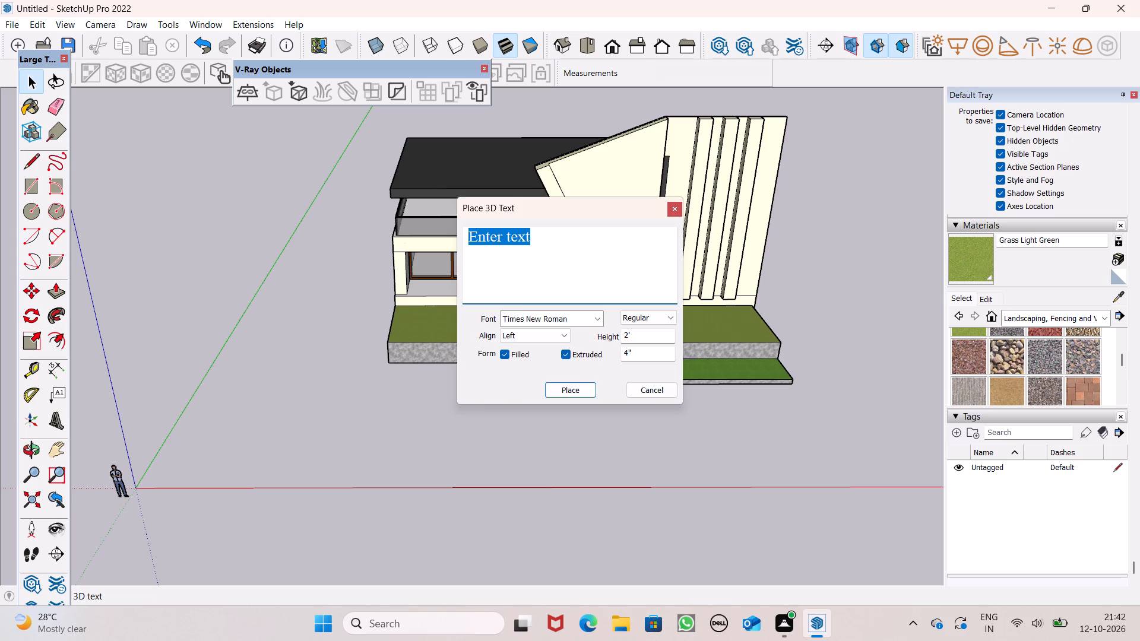
pyautogui.press('BackSpace')
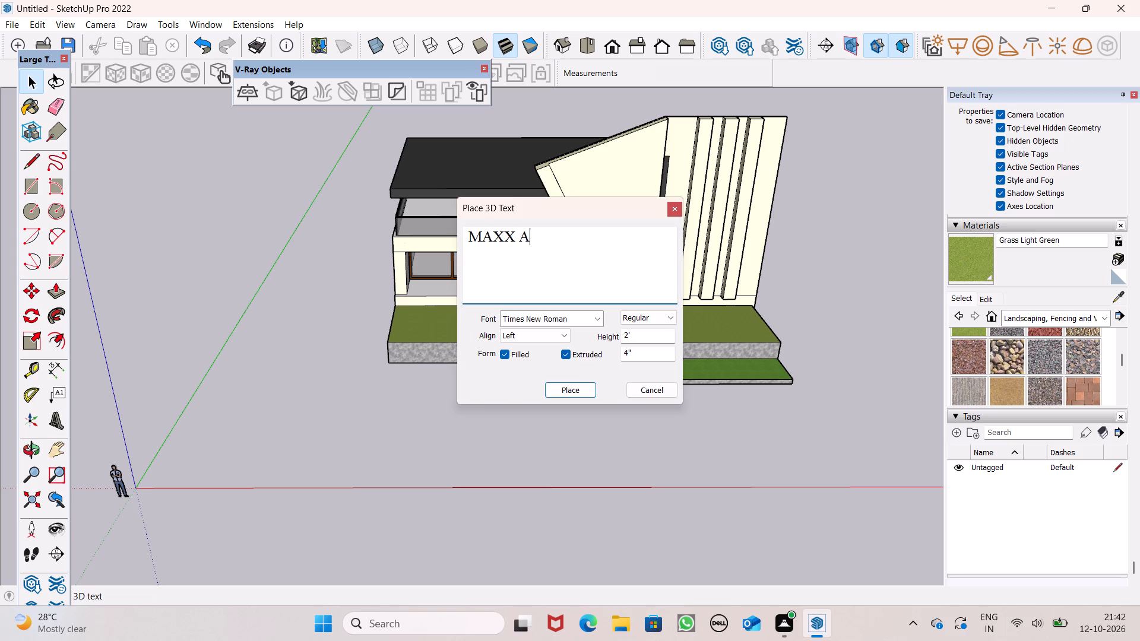
pyautogui.press('Return')
pyautogui.click(575, 396)
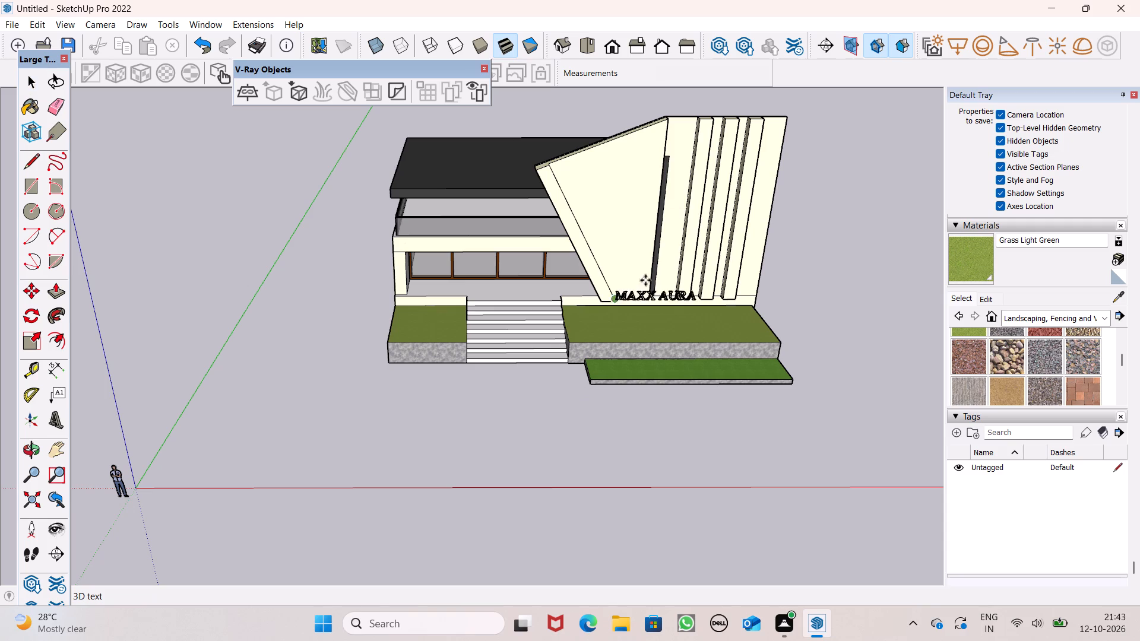
pyautogui.scroll(7, 600, 177)
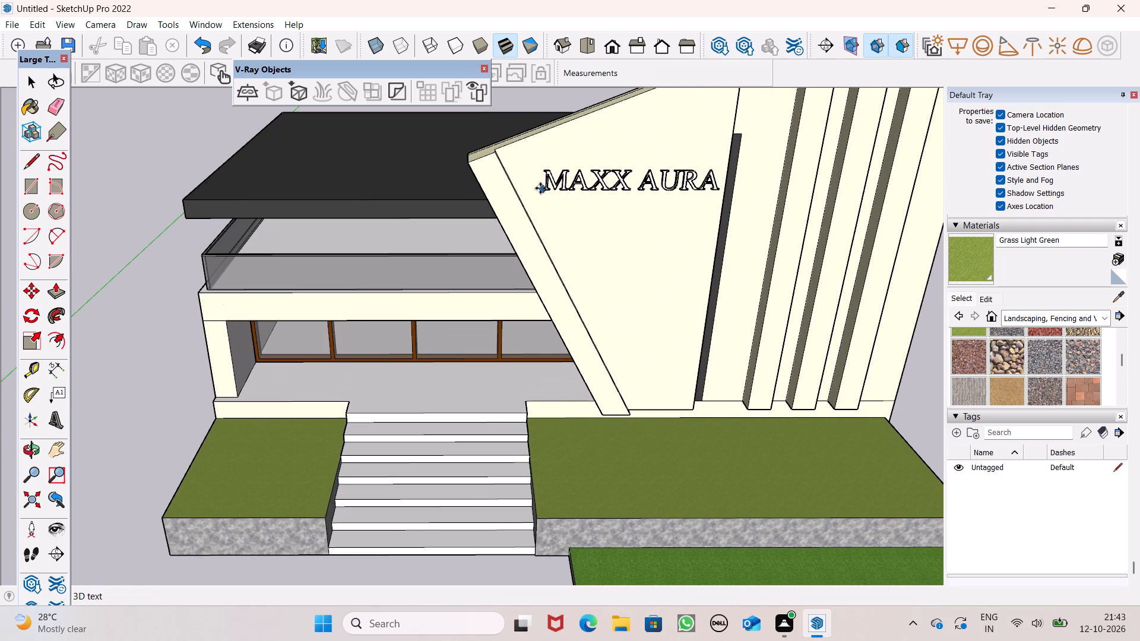
pyautogui.click(533, 186)
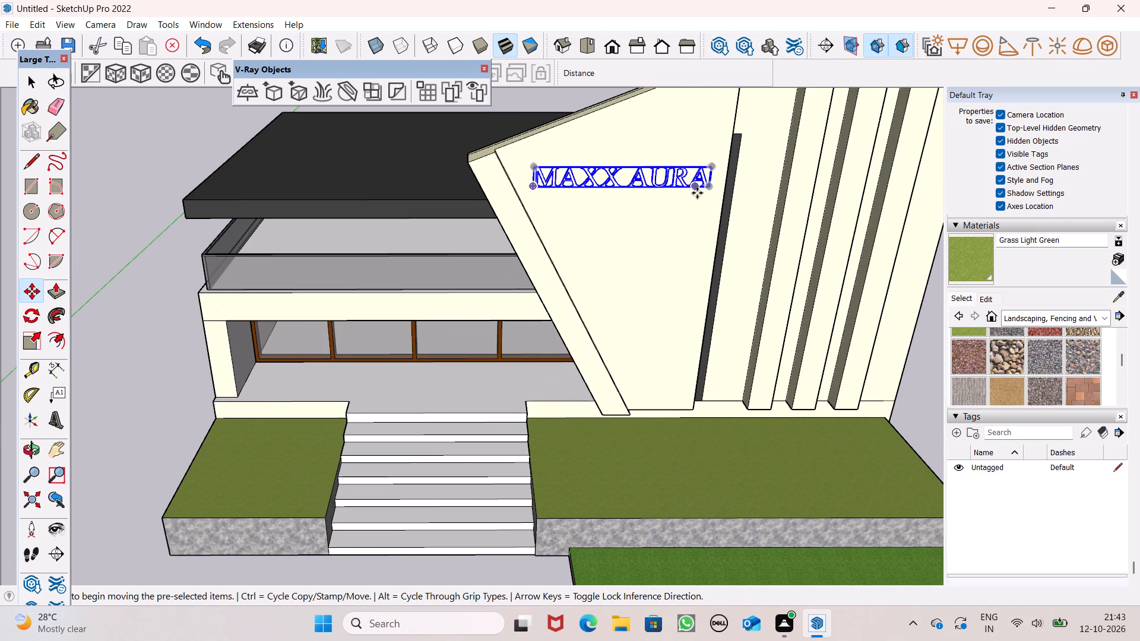
# Paint the MAXX AURA text dark grey with Color M07 from the Colors collection.
pyautogui.scroll(1, 711, 202)
pyautogui.click(1104, 322)
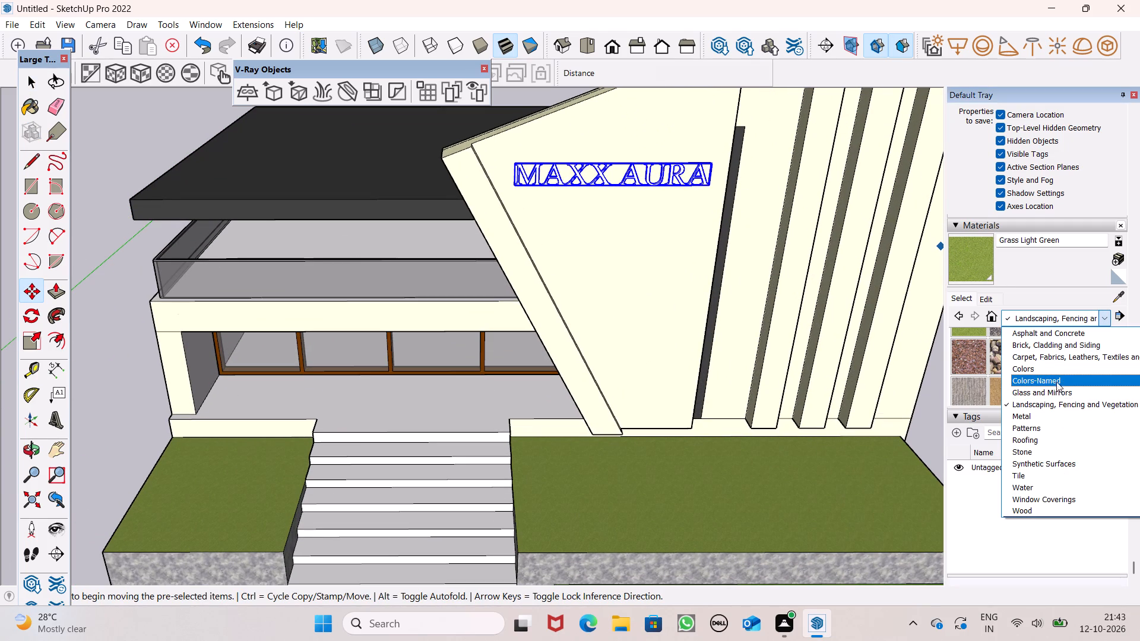
pyautogui.click(1056, 376)
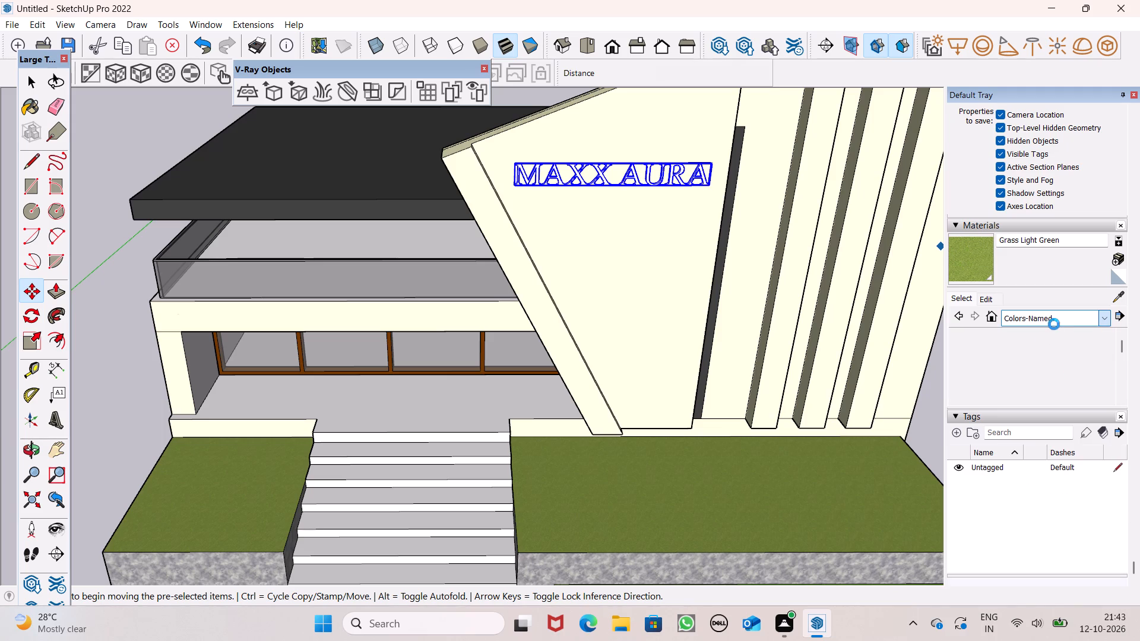
pyautogui.click(1054, 324)
pyautogui.click(1078, 372)
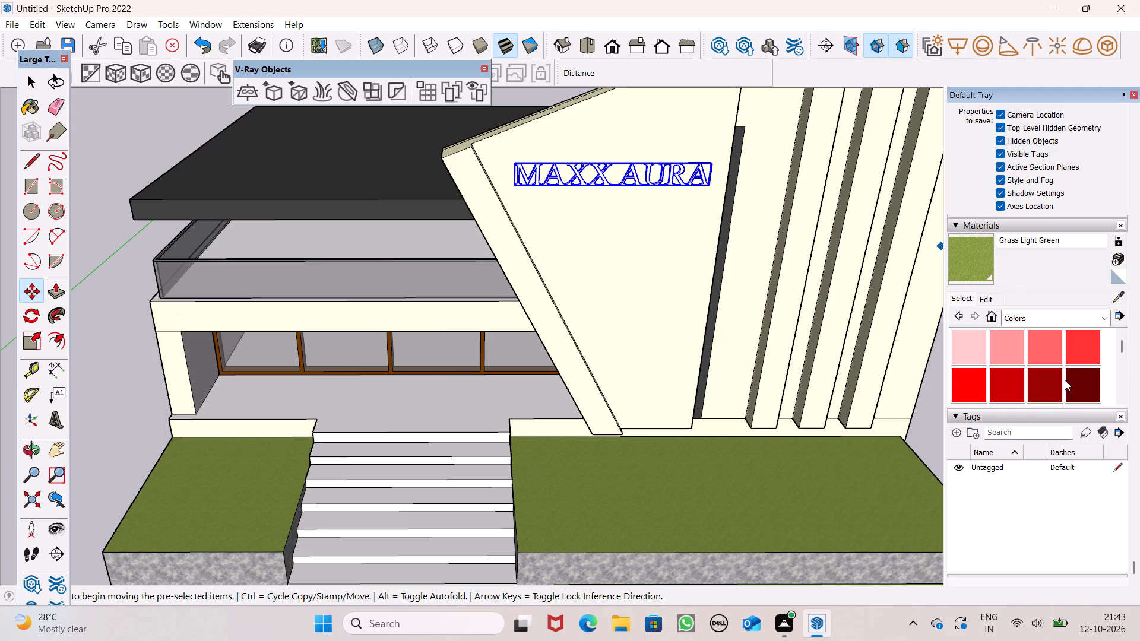
pyautogui.click(1076, 392)
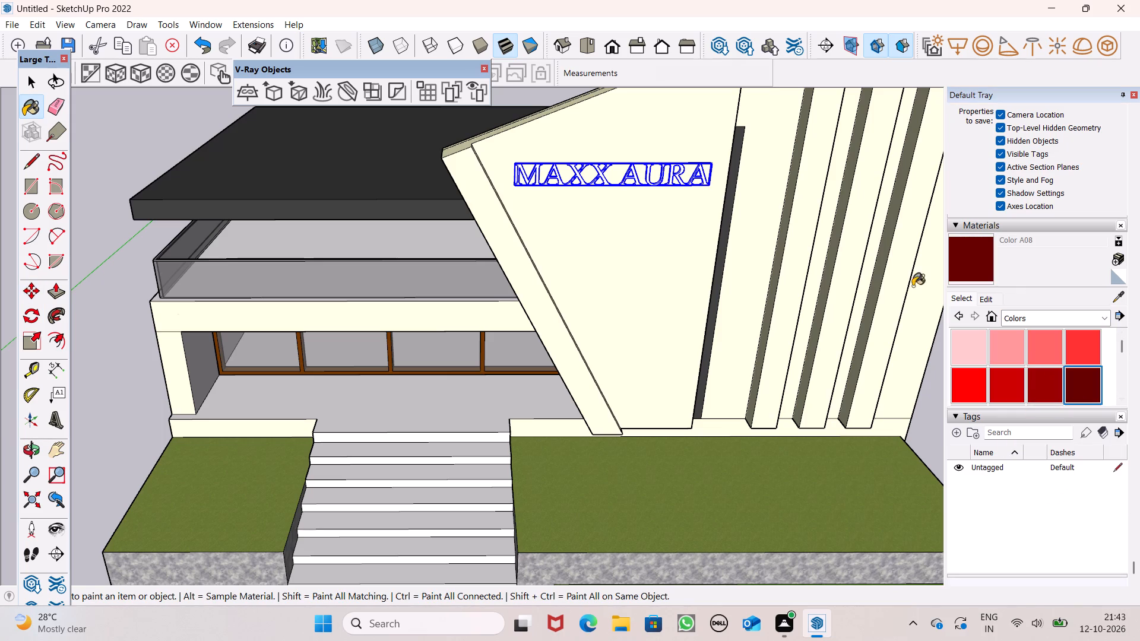
pyautogui.scroll(-3, 977, 348)
pyautogui.scroll(-4, 1070, 348)
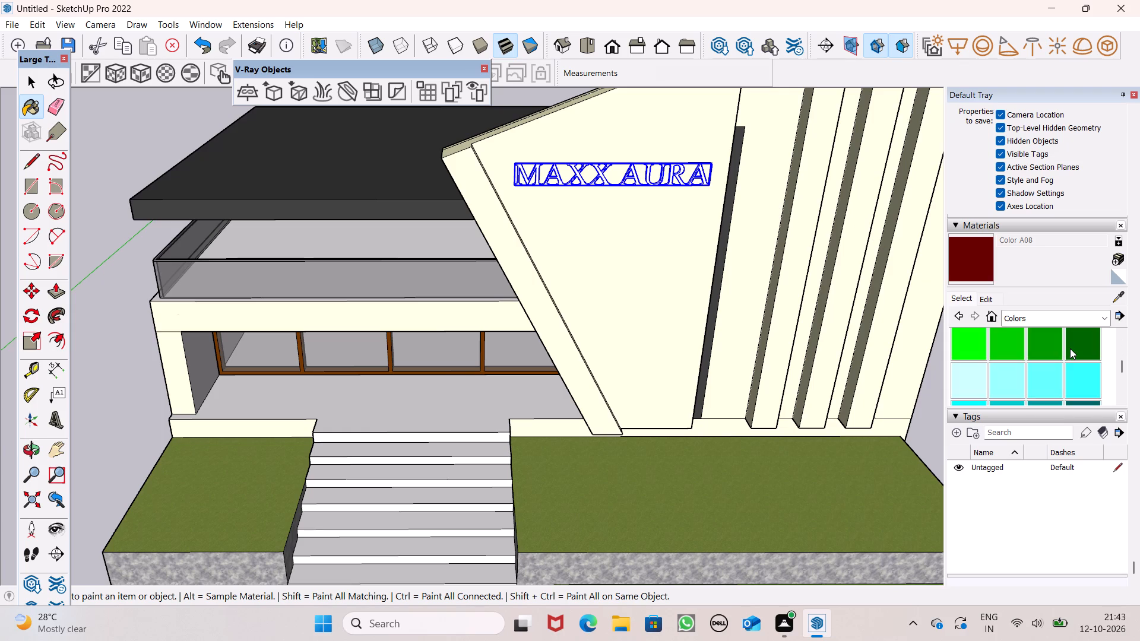
pyautogui.scroll(-8, 1071, 363)
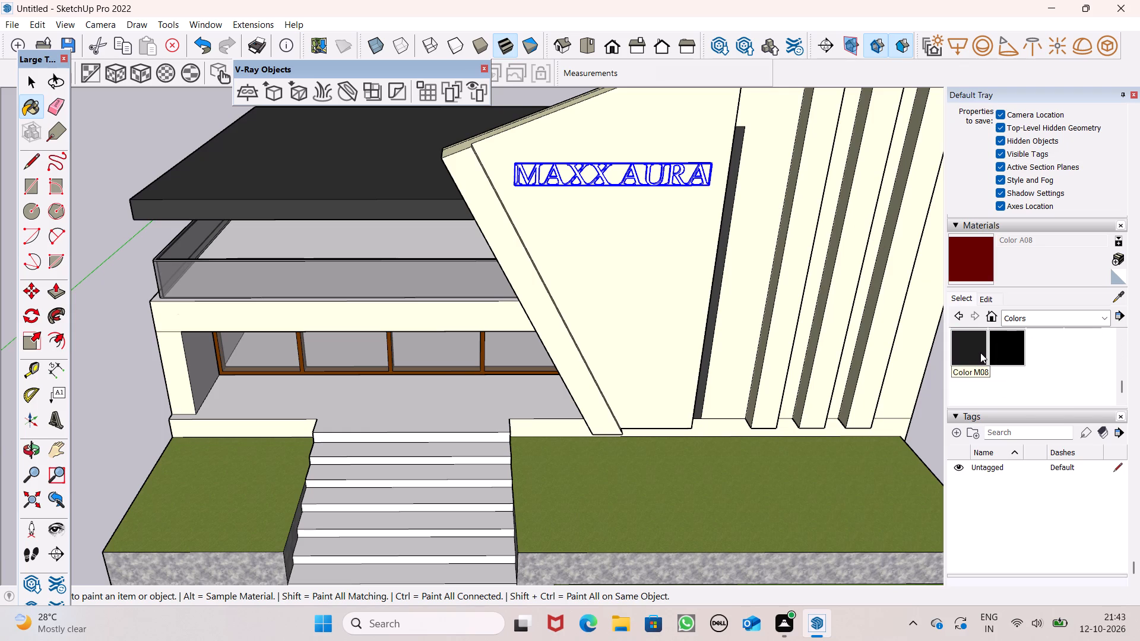
pyautogui.click(980, 353)
pyautogui.scroll(1, 1000, 369)
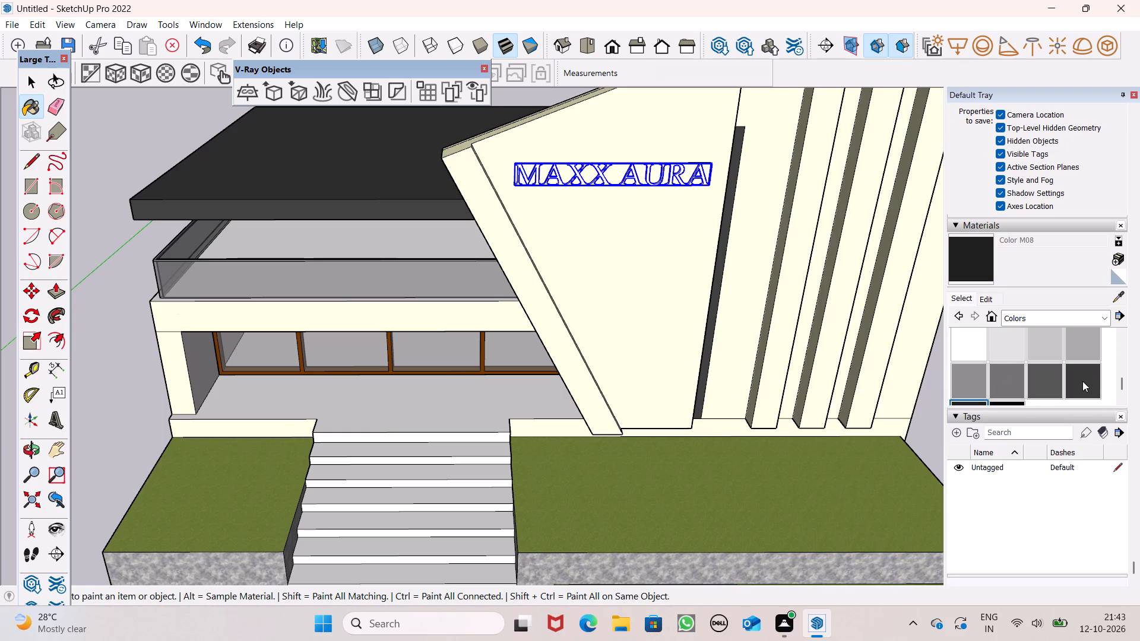
pyautogui.moveTo(1082, 382); pyautogui.dragTo(1066, 380)
pyautogui.click(1091, 386)
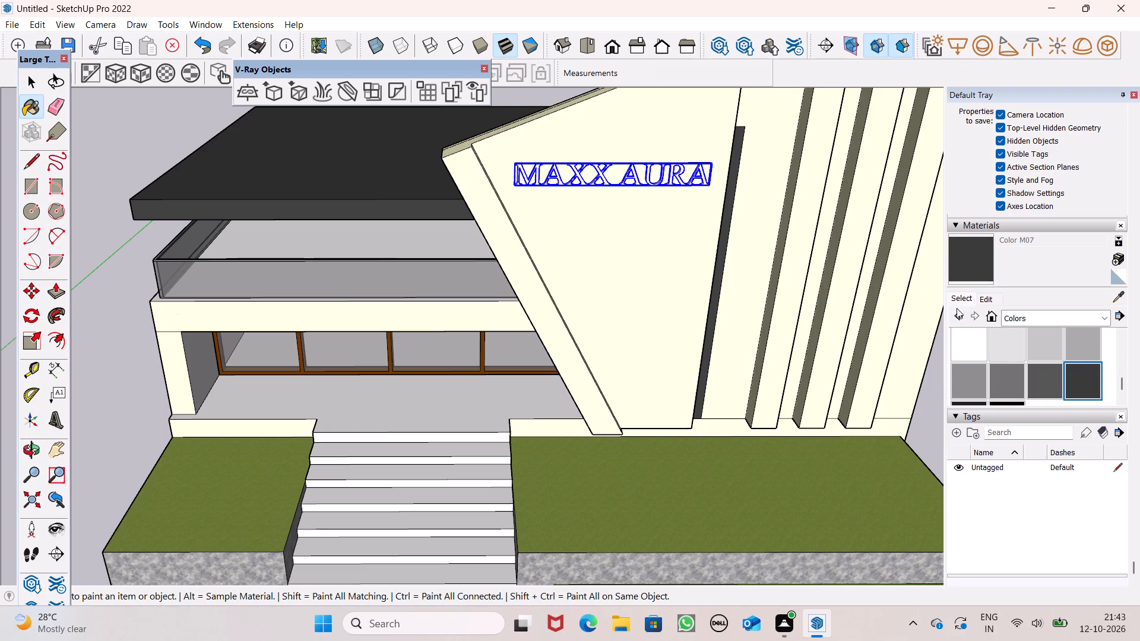
pyautogui.scroll(4, 559, 116)
pyautogui.scroll(8, 541, 167)
pyautogui.click(510, 207)
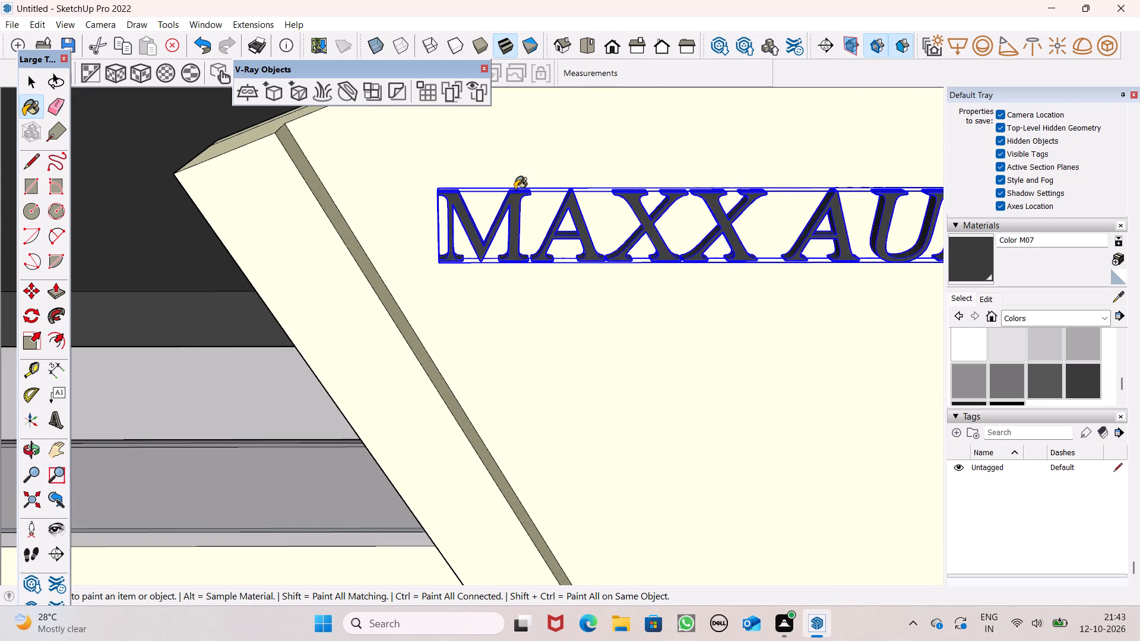
# Deselect the painted MAXX AURA text and check the sign against the whole facade.
pyautogui.scroll(-6, 515, 189)
pyautogui.moveTo(525, 228); pyautogui.dragTo(520, 270, button='middle')
pyautogui.scroll(1, 520, 280)
pyautogui.scroll(-1, 505, 242)
pyautogui.scroll(1, 503, 252)
pyautogui.scroll(-4, 503, 252)
pyautogui.press('space')
pyautogui.press('space')
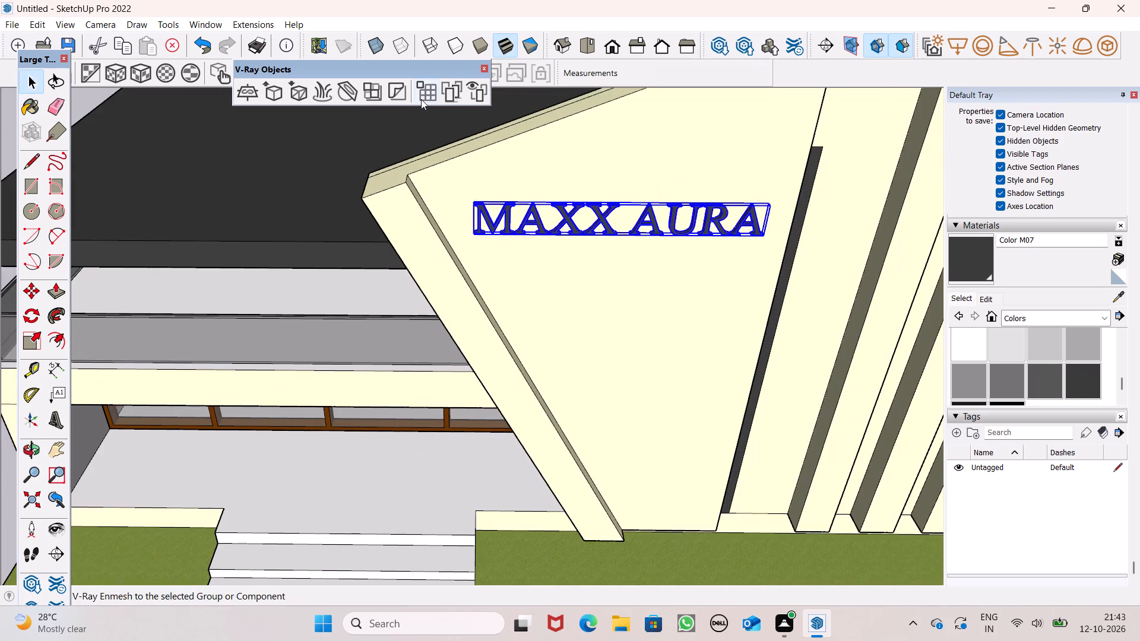
pyautogui.scroll(-6, 420, 135)
pyautogui.press('space')
pyautogui.click(136, 207)
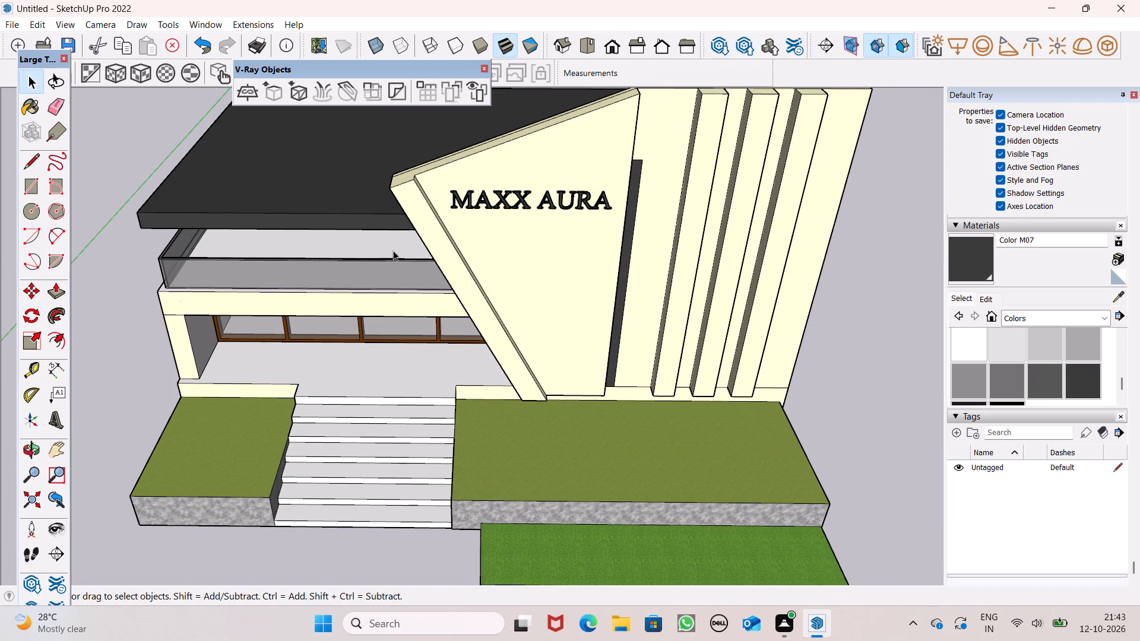
# Scale the MAXX AURA 3D text along its blue axis to make the letters project deeper from the slanted wall.
pyautogui.scroll(3, 395, 250)
pyautogui.moveTo(455, 245); pyautogui.dragTo(528, 379, button='middle')
pyautogui.scroll(1, 455, 245)
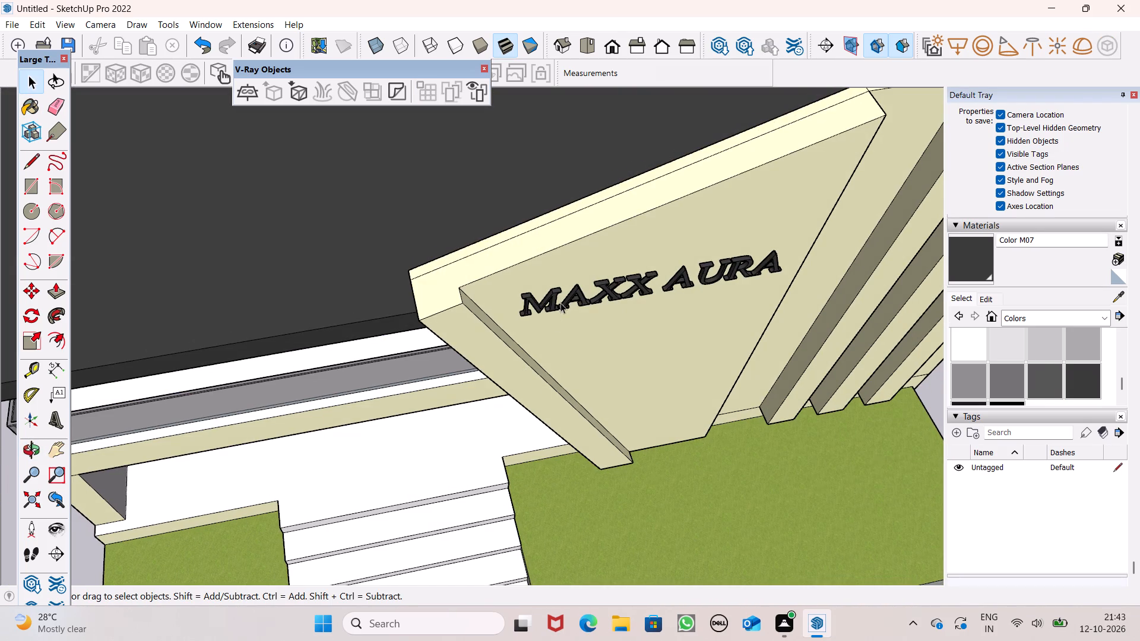
pyautogui.click(560, 303)
pyautogui.click(33, 342)
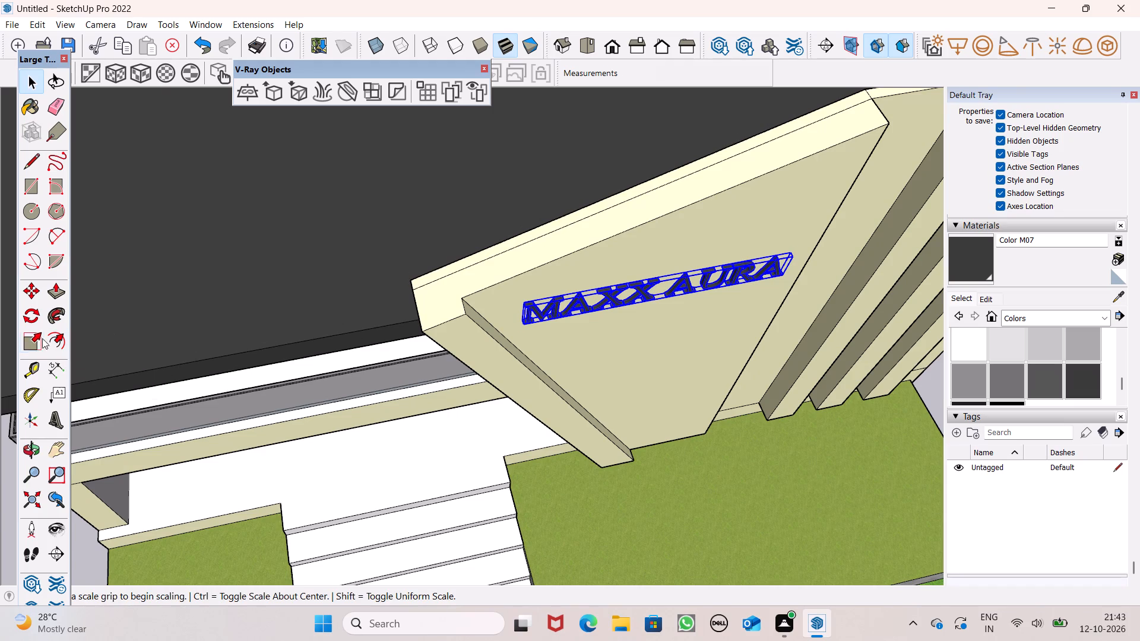
pyautogui.moveTo(658, 294); pyautogui.dragTo(659, 299)
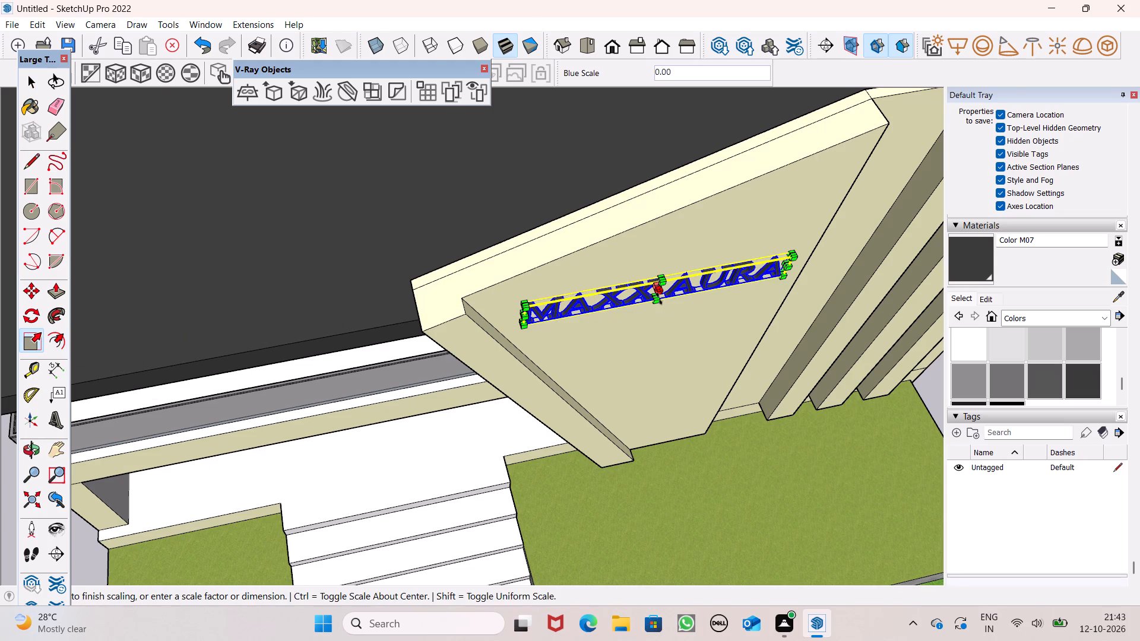
pyautogui.moveTo(659, 299); pyautogui.dragTo(662, 310)
pyautogui.scroll(8, 658, 300)
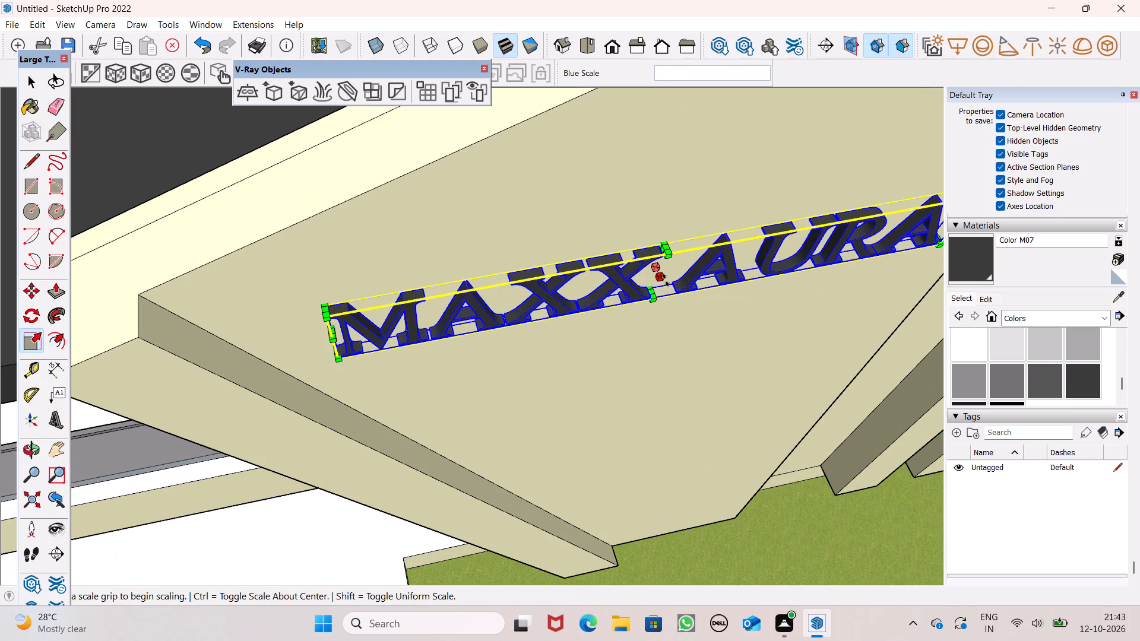
pyautogui.moveTo(663, 278); pyautogui.dragTo(667, 289)
pyautogui.moveTo(660, 278); pyautogui.dragTo(672, 295)
pyautogui.scroll(-5, 559, 297)
pyautogui.scroll(-4, 373, 267)
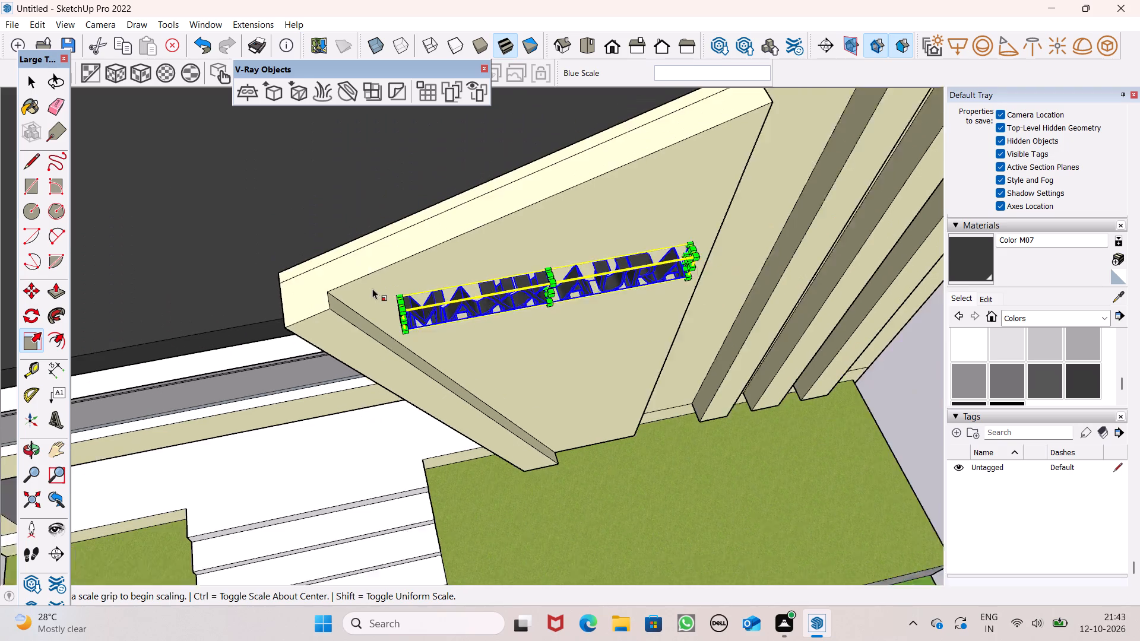
pyautogui.scroll(-2, 372, 288)
pyautogui.press('space')
pyautogui.scroll(-6, 359, 281)
pyautogui.moveTo(370, 348); pyautogui.dragTo(337, 188, button='middle')
pyautogui.scroll(1, 337, 188)
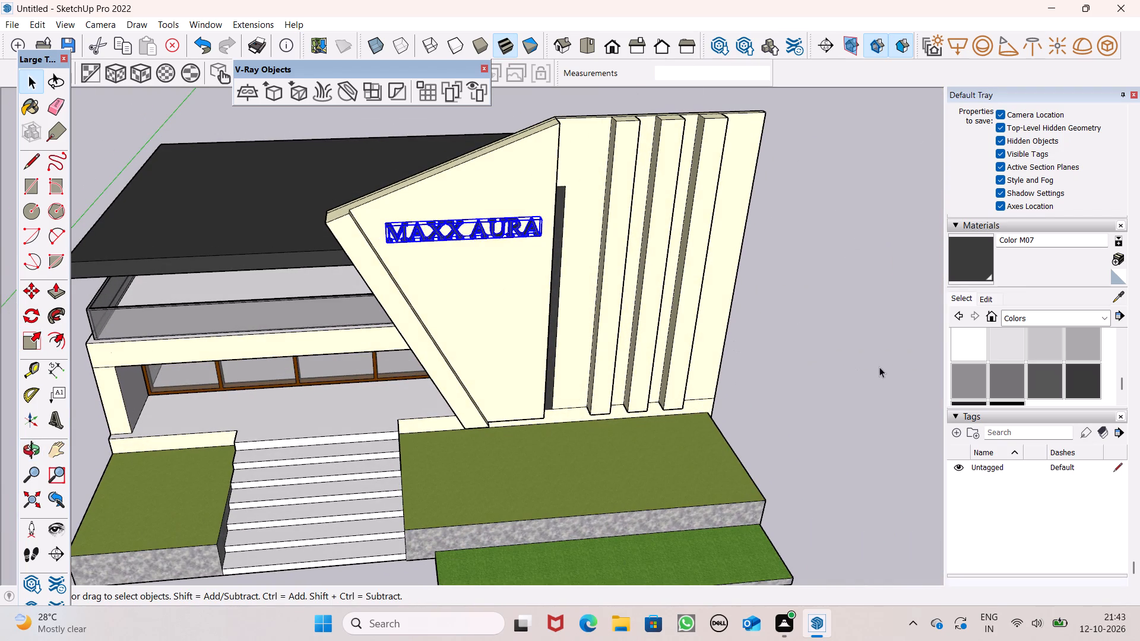
pyautogui.click(879, 367)
# Paint the upper-floor walls behind the glass balcony, including the side wall's end faces, with Color E01 from the Colors collection.
pyautogui.scroll(-3, 577, 290)
pyautogui.moveTo(566, 329); pyautogui.dragTo(539, 210, button='middle')
pyautogui.scroll(1, 543, 233)
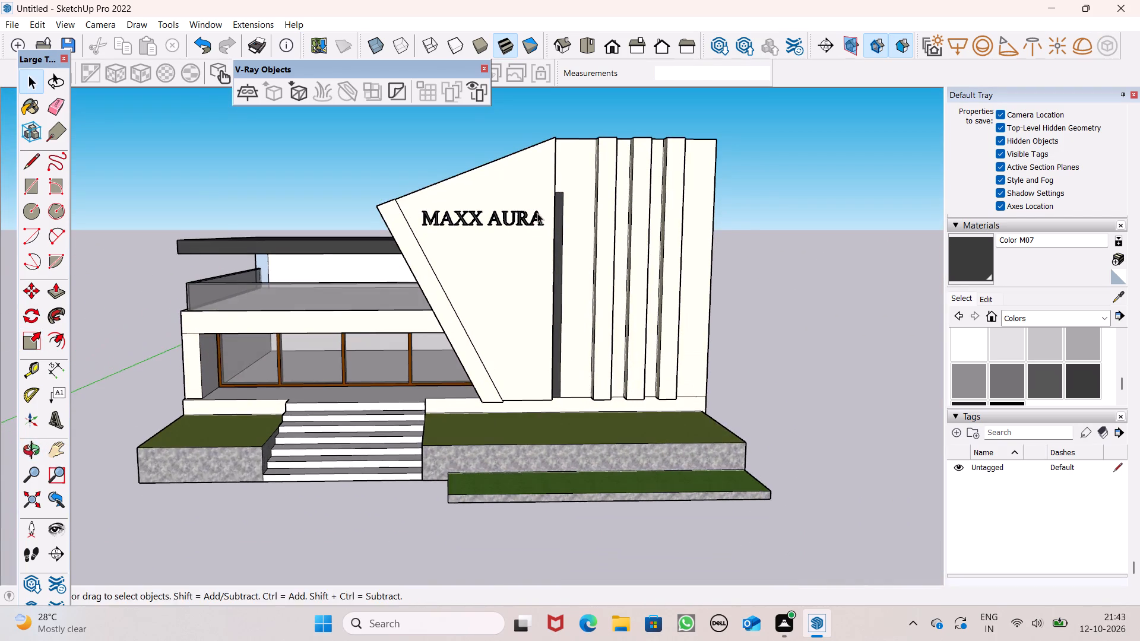
pyautogui.scroll(-3, 537, 213)
pyautogui.moveTo(509, 247); pyautogui.dragTo(715, 243, button='middle')
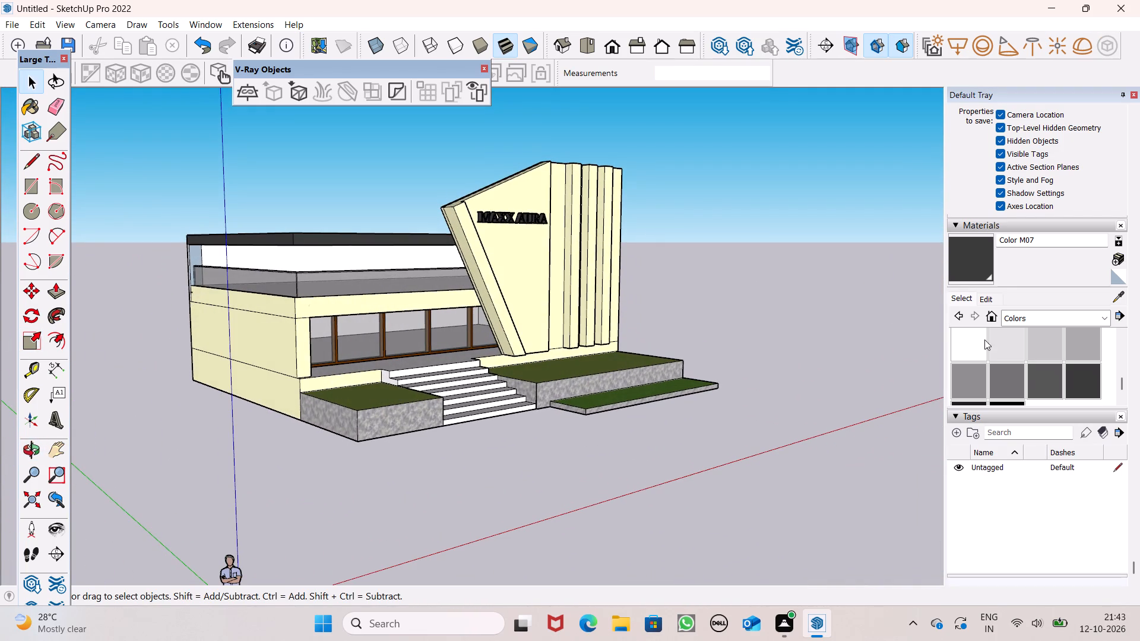
pyautogui.scroll(9, 999, 343)
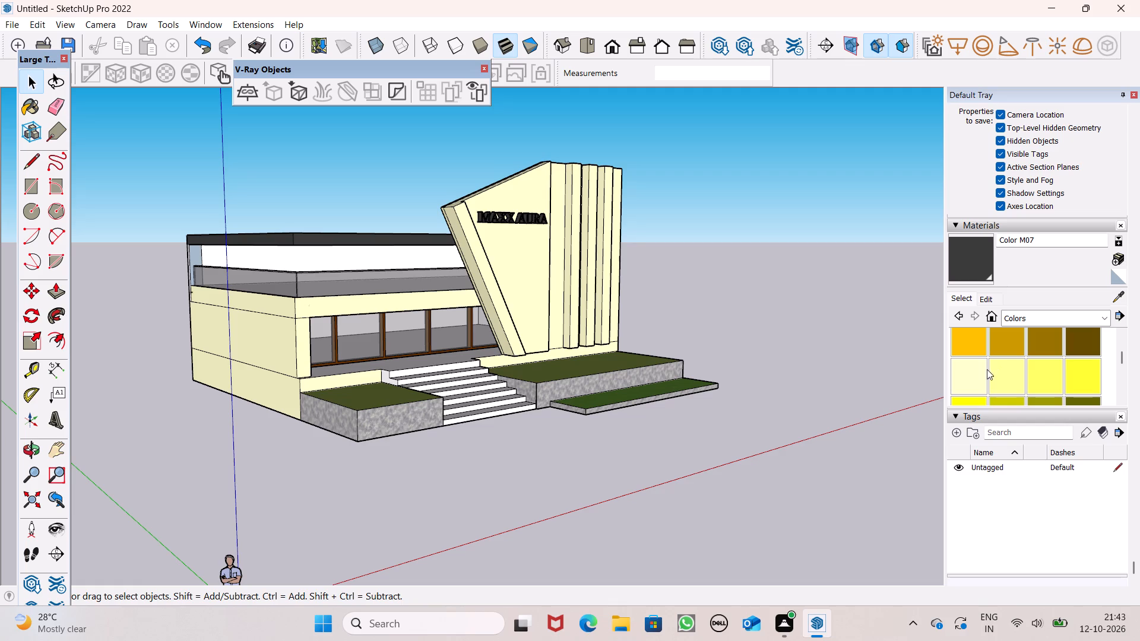
pyautogui.click(979, 373)
pyautogui.scroll(6, 279, 239)
pyautogui.click(233, 265)
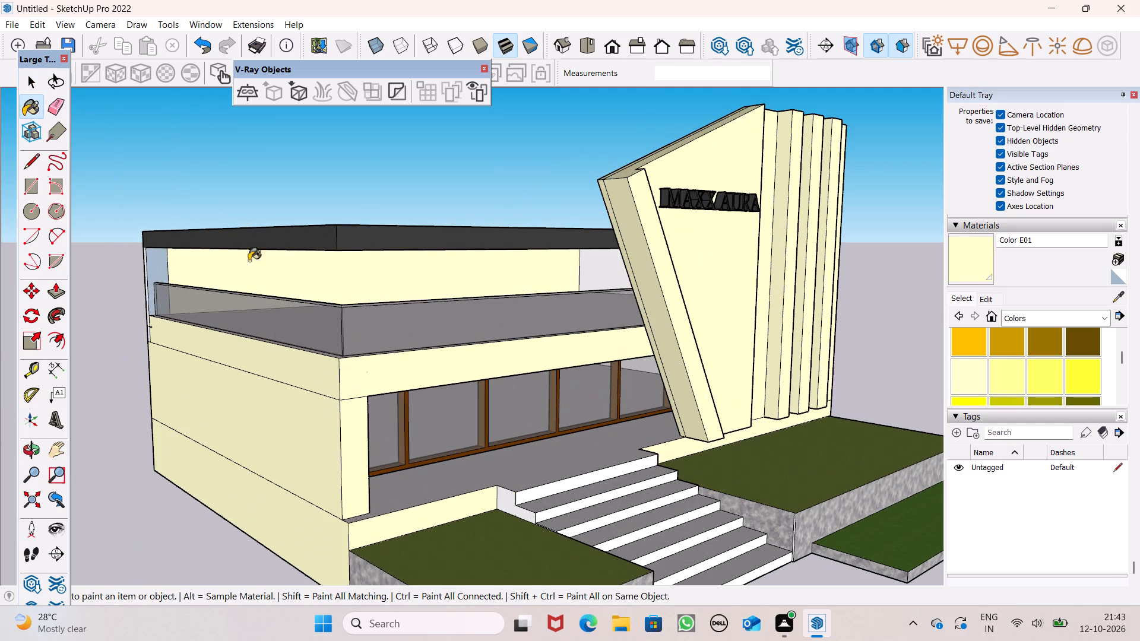
pyautogui.scroll(-5, 430, 272)
pyautogui.moveTo(481, 304); pyautogui.dragTo(607, 289, button='middle')
pyautogui.scroll(4, 405, 251)
pyautogui.scroll(3, 218, 284)
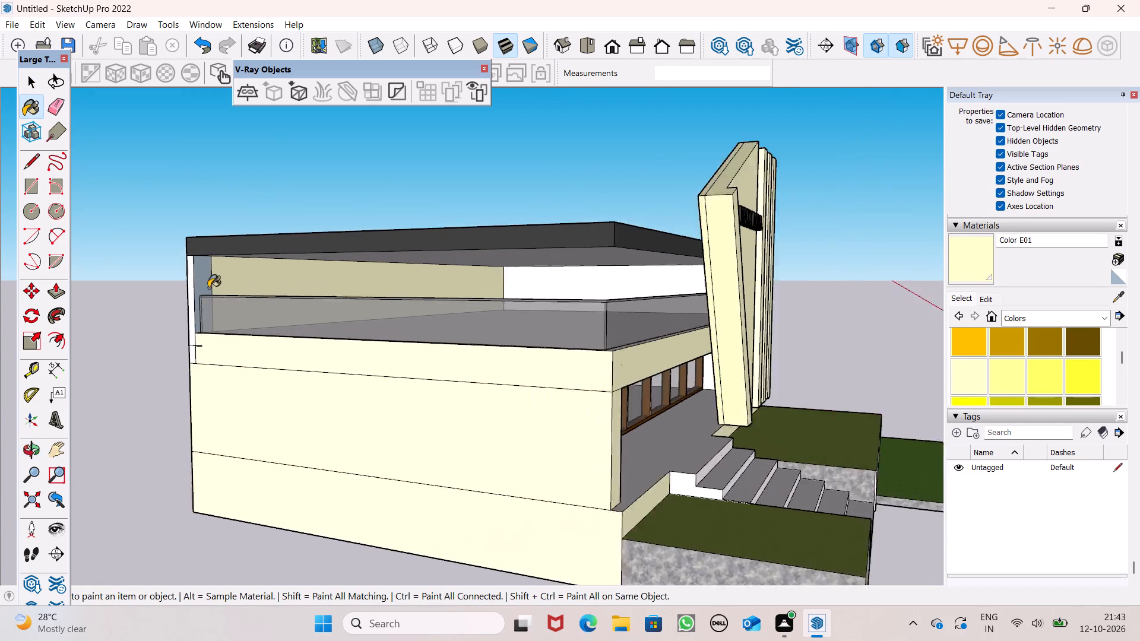
pyautogui.scroll(3, 208, 288)
pyautogui.click(207, 278)
pyautogui.click(186, 288)
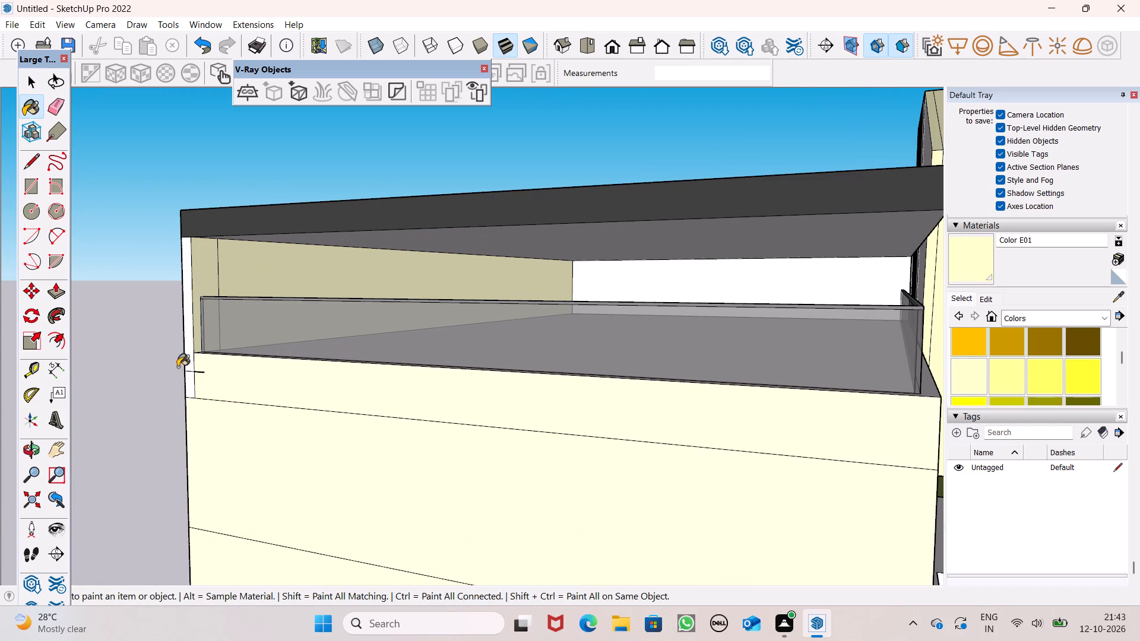
pyautogui.click(194, 391)
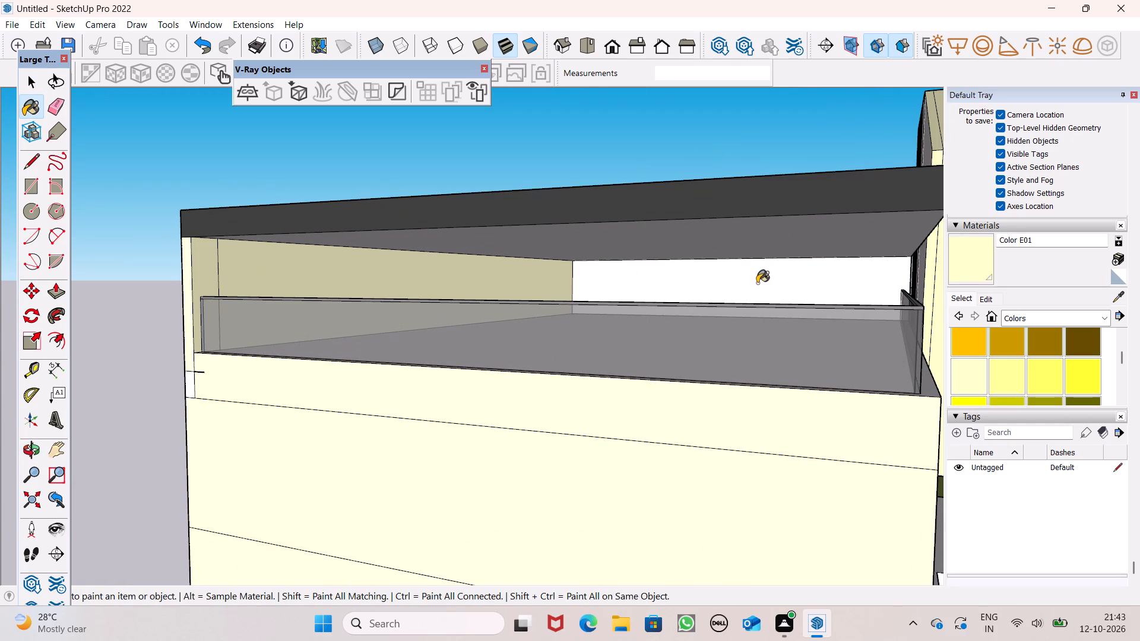
pyautogui.click(757, 283)
# Paint the unpainted rear wall bands and the roof slab's rear edge with Color E01.
pyautogui.scroll(-5, 678, 233)
pyautogui.moveTo(672, 299); pyautogui.dragTo(979, 329, button='middle')
pyautogui.scroll(3, 544, 307)
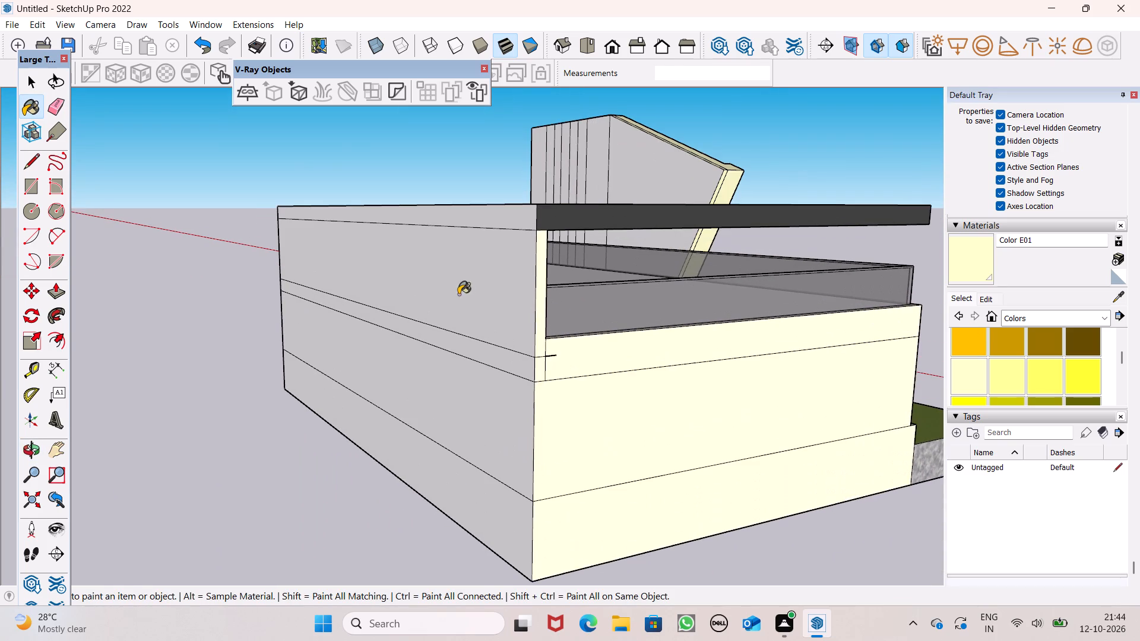
pyautogui.click(461, 295)
pyautogui.click(458, 340)
pyautogui.click(451, 364)
pyautogui.moveTo(408, 410); pyautogui.dragTo(394, 424)
pyautogui.click(386, 429)
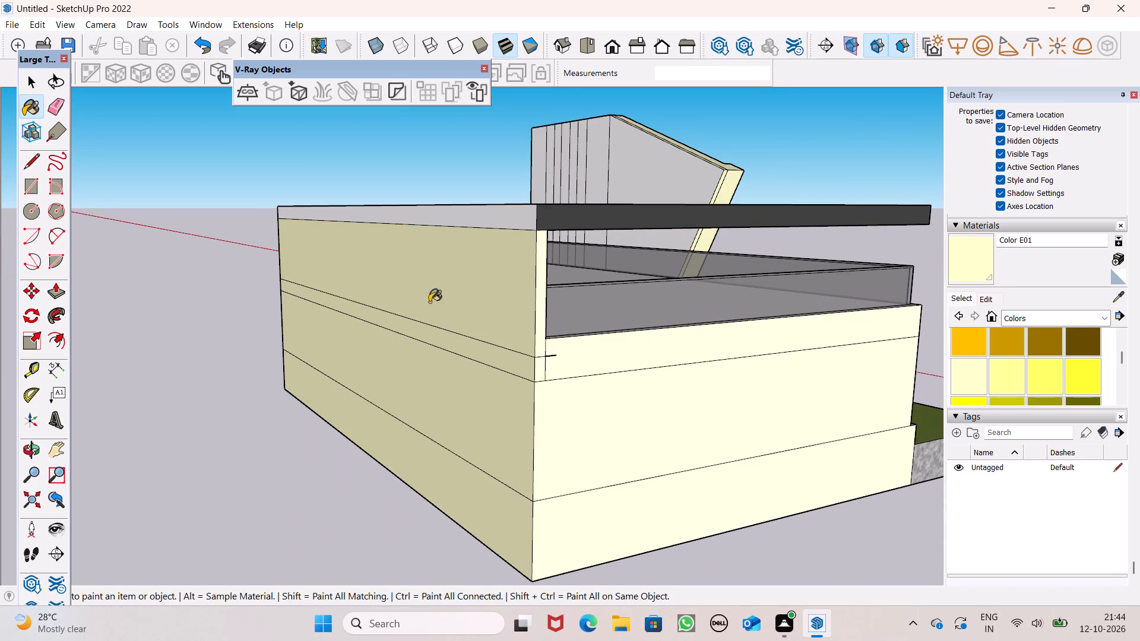
pyautogui.click(493, 220)
pyautogui.scroll(-4, 493, 228)
pyautogui.moveTo(477, 313); pyautogui.dragTo(965, 169, button='middle')
pyautogui.moveTo(356, 161); pyautogui.dragTo(470, 220, button='middle')
pyautogui.scroll(1, 470, 220)
pyautogui.click(435, 262)
pyautogui.click(396, 391)
# Paint the back of the tall slanted front wall, including its narrow vertical strips, with Color E01.
pyautogui.scroll(-6, 514, 215)
pyautogui.moveTo(528, 240); pyautogui.dragTo(103, 395, button='middle')
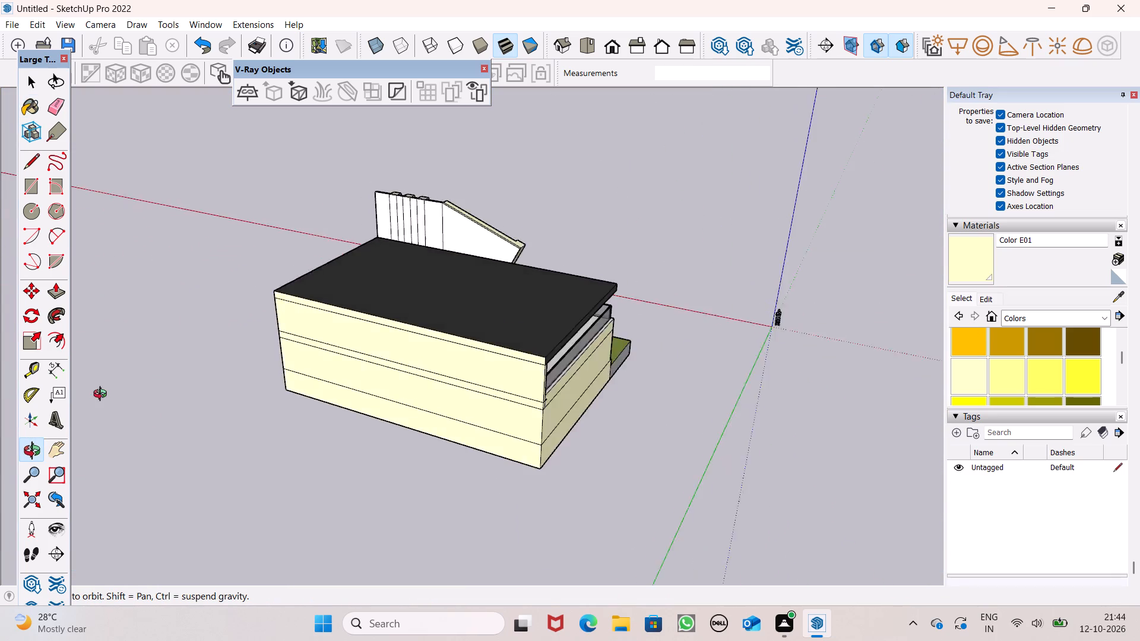
pyautogui.moveTo(103, 395); pyautogui.dragTo(105, 388, button='middle')
pyautogui.scroll(6, 384, 247)
pyautogui.scroll(7, 465, 217)
pyautogui.click(479, 211)
pyautogui.click(525, 210)
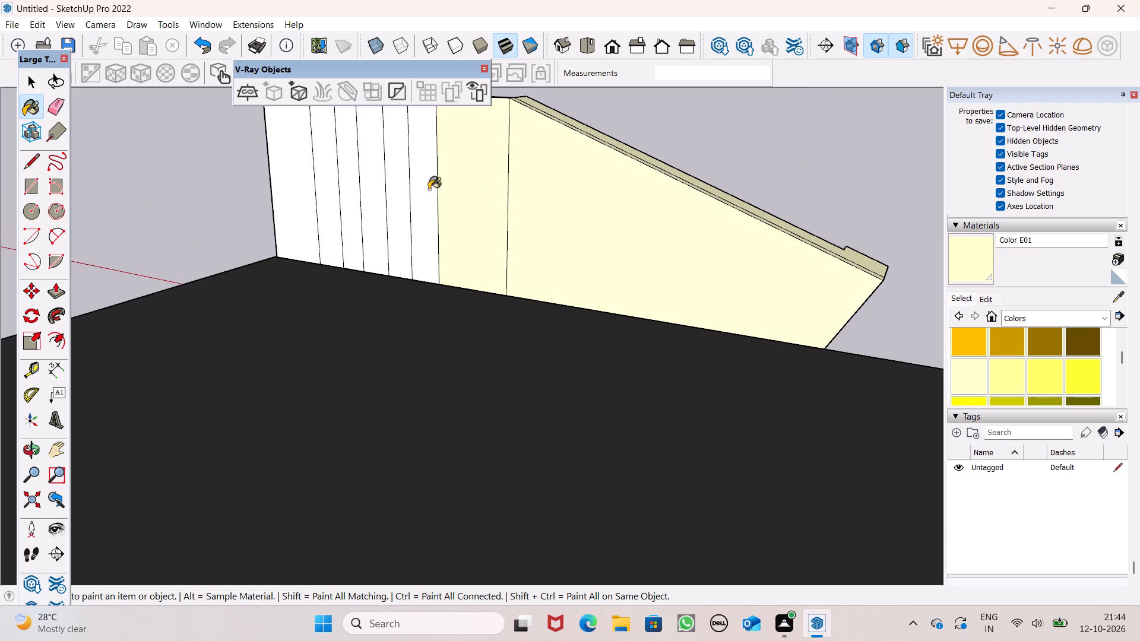
pyautogui.click(390, 182)
pyautogui.click(412, 182)
pyautogui.click(374, 179)
pyautogui.moveTo(368, 180); pyautogui.dragTo(362, 186)
pyautogui.click(356, 183)
pyautogui.click(336, 177)
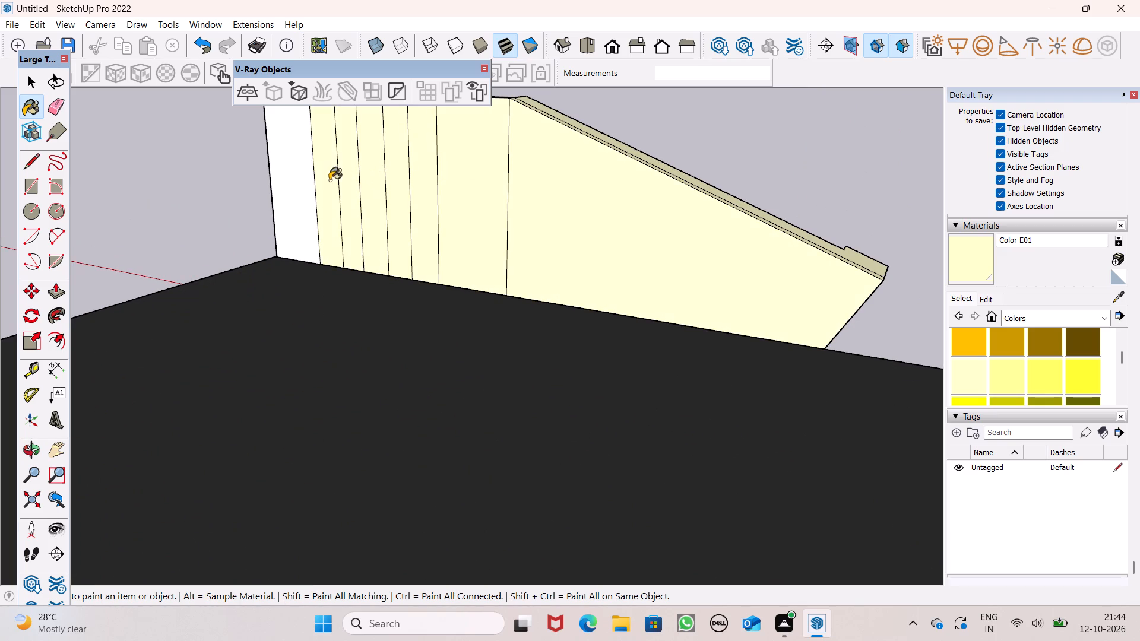
pyautogui.click(329, 180)
pyautogui.moveTo(257, 160); pyautogui.dragTo(265, 166)
pyautogui.click(323, 159)
pyautogui.click(289, 161)
# Erase the horizontal division lines across the building's rear wall, including the one below the roof edge.
pyautogui.scroll(-6, 308, 205)
pyautogui.moveTo(506, 230); pyautogui.dragTo(503, 236, button='middle')
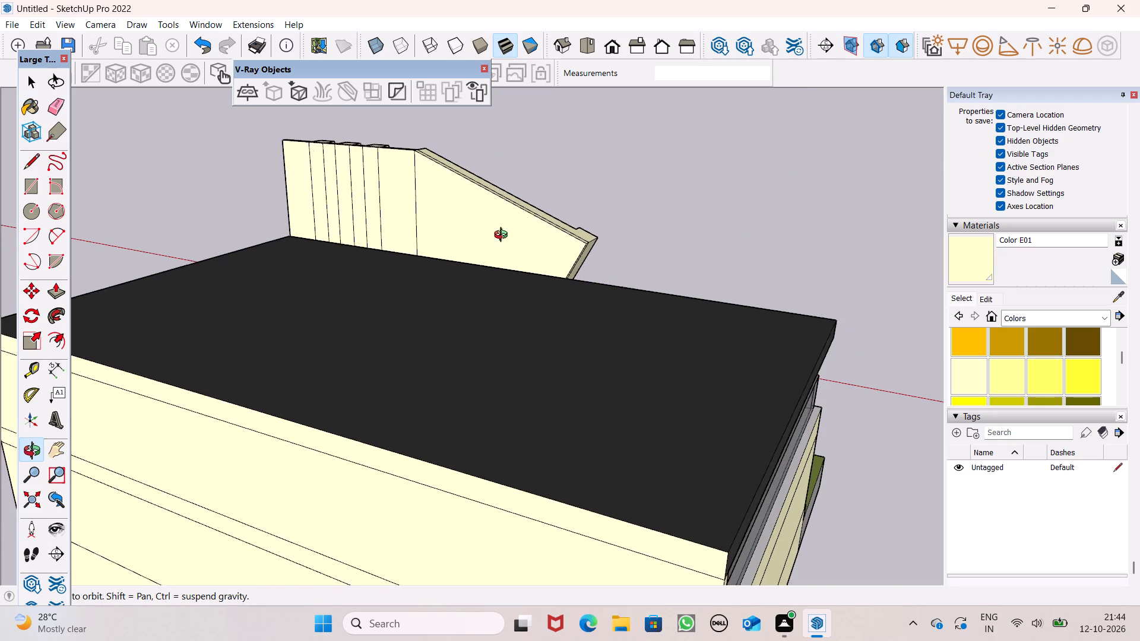
pyautogui.moveTo(503, 236); pyautogui.dragTo(521, 188, button='middle')
pyautogui.scroll(-7, 580, 143)
pyautogui.click(53, 113)
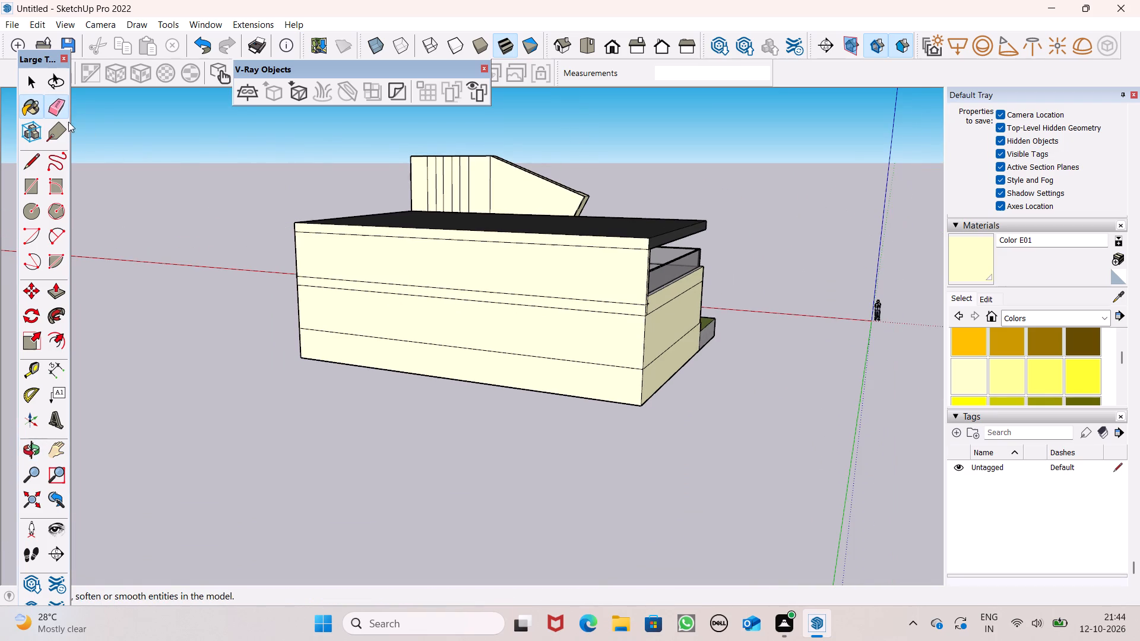
pyautogui.moveTo(346, 339); pyautogui.dragTo(430, 354, button='middle')
pyautogui.scroll(5, 464, 304)
pyautogui.moveTo(470, 298); pyautogui.dragTo(472, 314)
pyautogui.moveTo(486, 291); pyautogui.dragTo(479, 325)
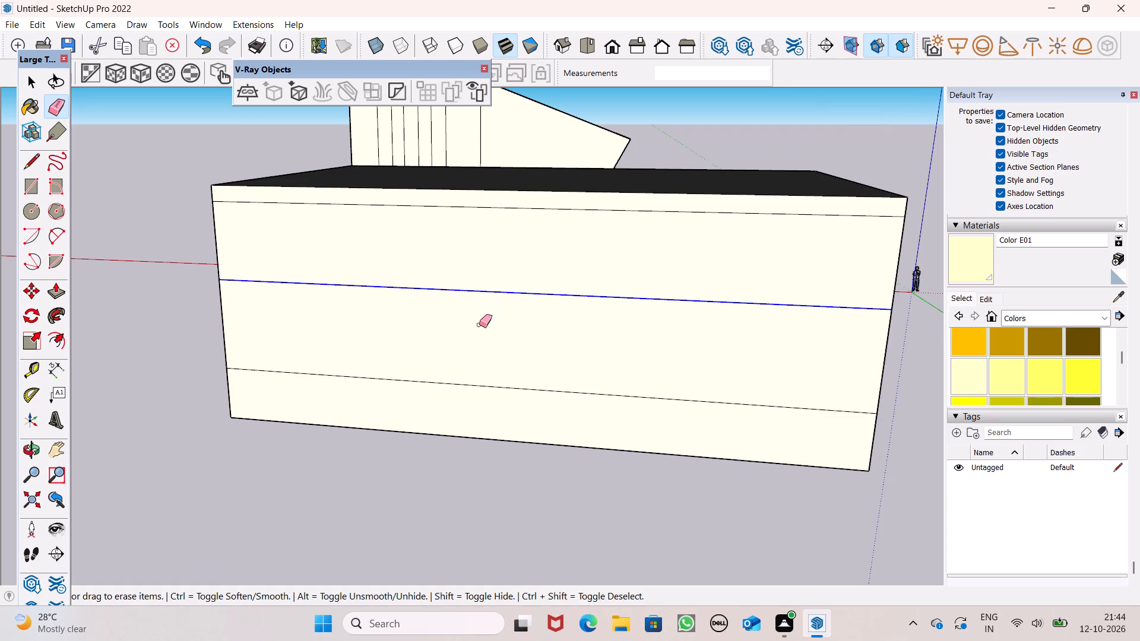
pyautogui.moveTo(479, 325); pyautogui.dragTo(473, 326)
pyautogui.moveTo(462, 372); pyautogui.dragTo(457, 395)
pyautogui.moveTo(577, 195); pyautogui.dragTo(574, 219)
# Examine the painted building from the side and front, including the sign, stairs and planter beds.
pyautogui.scroll(-5, 573, 170)
pyautogui.moveTo(753, 322); pyautogui.dragTo(230, 367, button='middle')
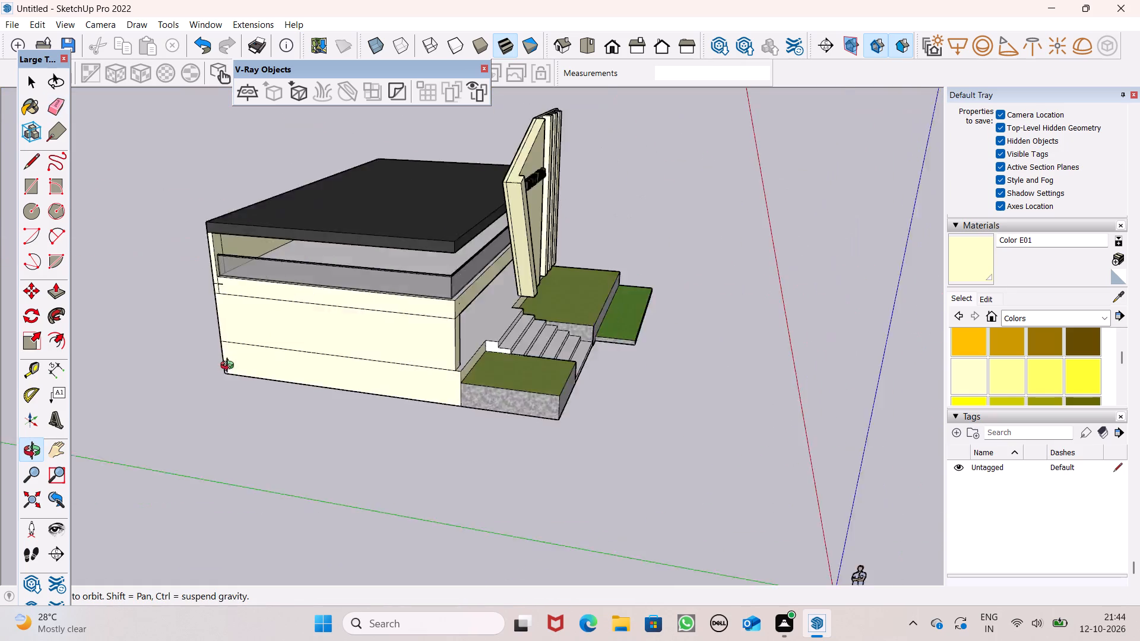
pyautogui.moveTo(230, 367); pyautogui.dragTo(213, 328, button='middle')
pyautogui.scroll(-1, 427, 205)
pyautogui.scroll(1, 427, 205)
pyautogui.scroll(-1, 427, 205)
pyautogui.moveTo(452, 261); pyautogui.dragTo(288, 265, button='middle')
pyautogui.press('space')
pyautogui.scroll(-3, 496, 237)
pyautogui.moveTo(498, 261); pyautogui.dragTo(316, 279, button='middle')
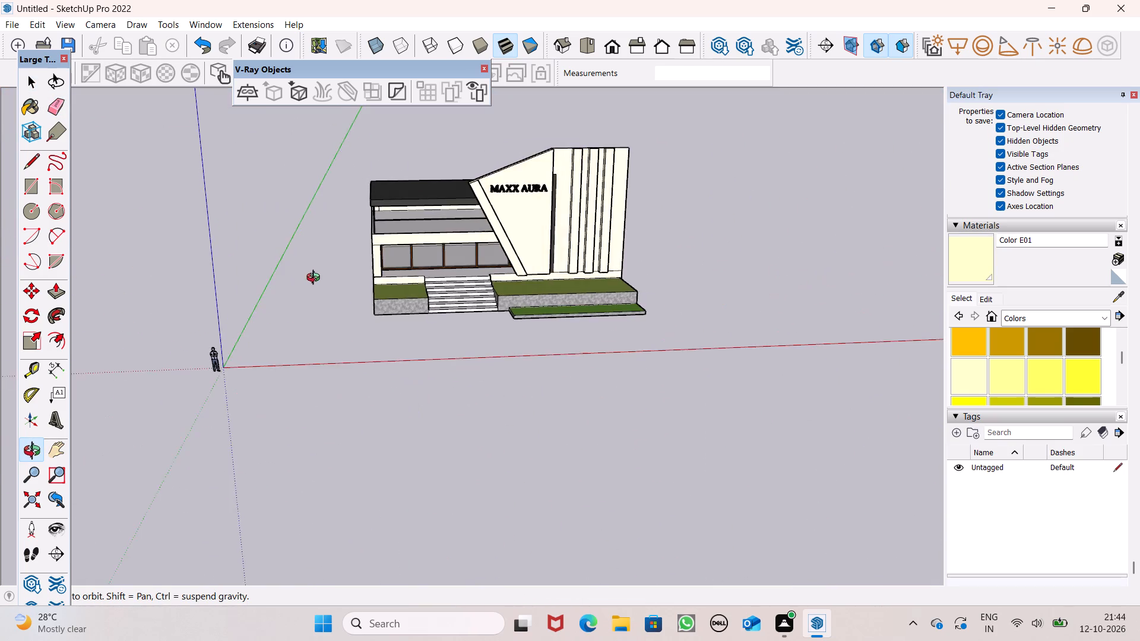
pyautogui.moveTo(316, 279); pyautogui.dragTo(361, 231, button='middle')
pyautogui.scroll(5, 531, 252)
pyautogui.moveTo(560, 331); pyautogui.dragTo(562, 411, button='middle')
pyautogui.scroll(5, 562, 411)
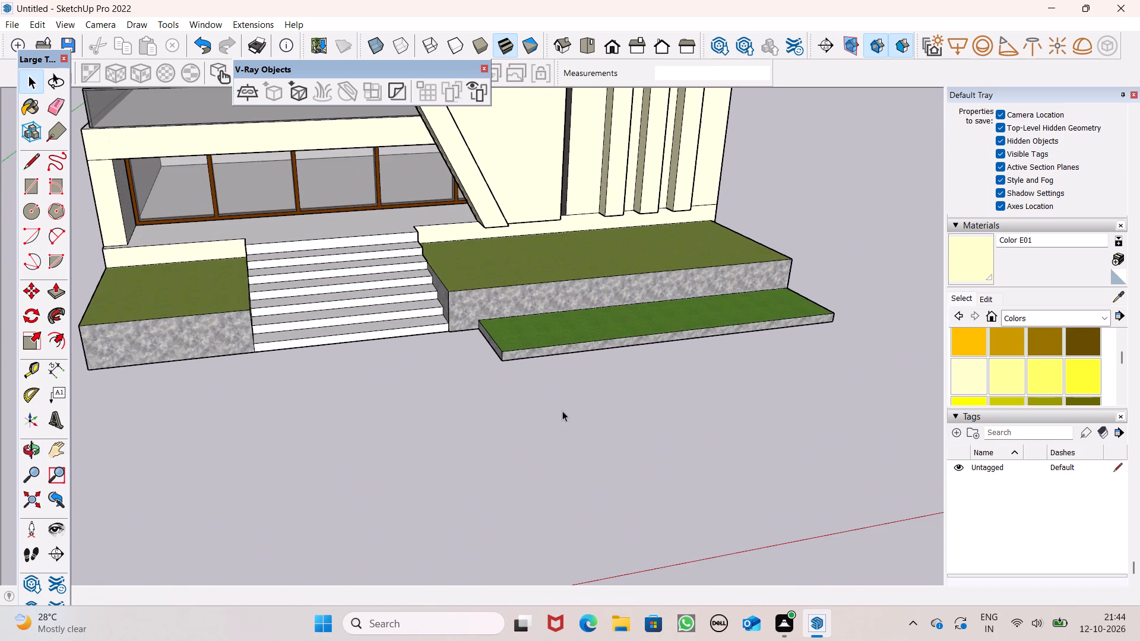
pyautogui.moveTo(528, 394); pyautogui.dragTo(514, 343, button='middle')
pyautogui.scroll(-3, 506, 366)
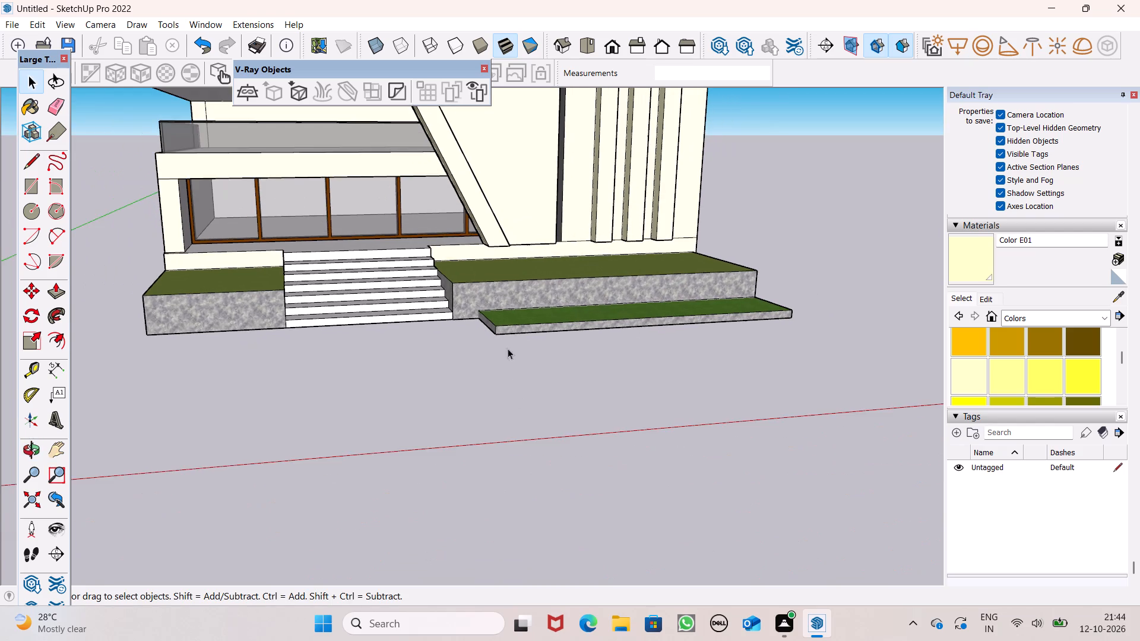
pyautogui.scroll(-5, 516, 386)
pyautogui.scroll(6, 543, 238)
pyautogui.scroll(-6, 555, 265)
pyautogui.moveTo(575, 319); pyautogui.dragTo(573, 306, button='middle')
pyautogui.scroll(1, 575, 319)
pyautogui.moveTo(482, 307); pyautogui.dragTo(499, 312, button='middle')
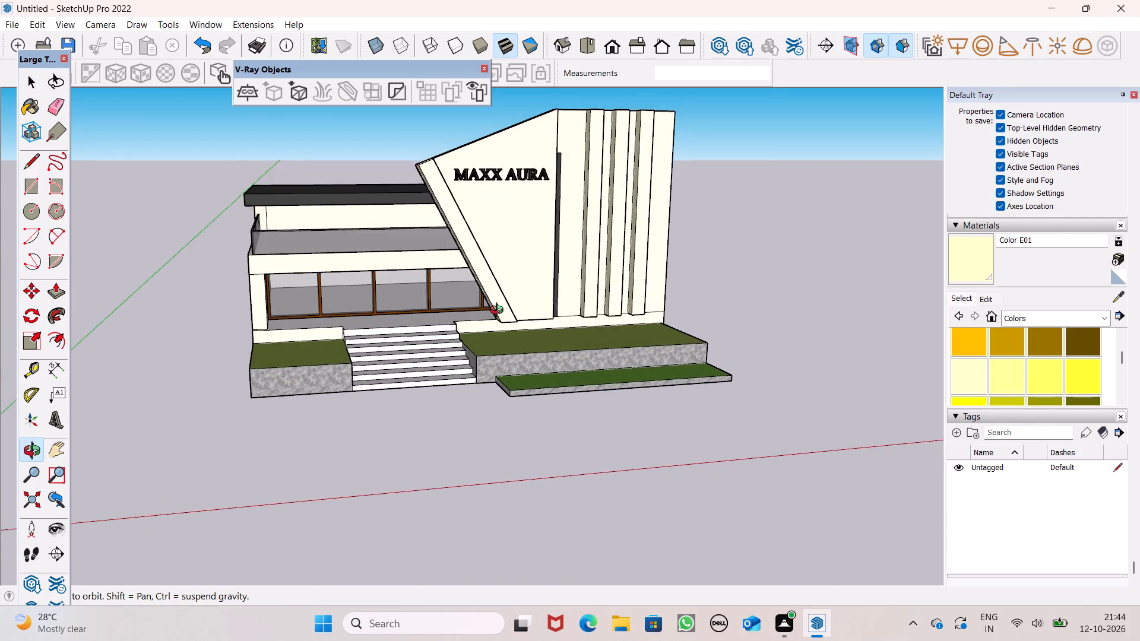
pyautogui.moveTo(499, 312); pyautogui.dragTo(509, 312, button='middle')
pyautogui.scroll(4, 522, 296)
pyautogui.scroll(-2, 525, 330)
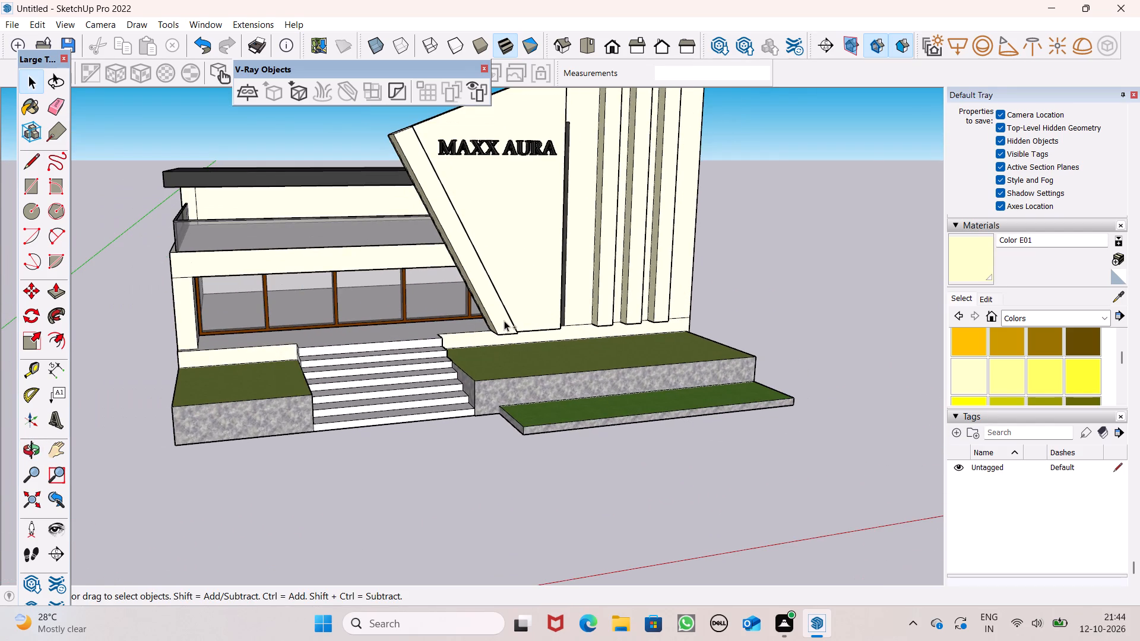
# Save the model in the Documents folder as COMMERCIAL ELEVATION.
pyautogui.hotkey('ctrl', 's')
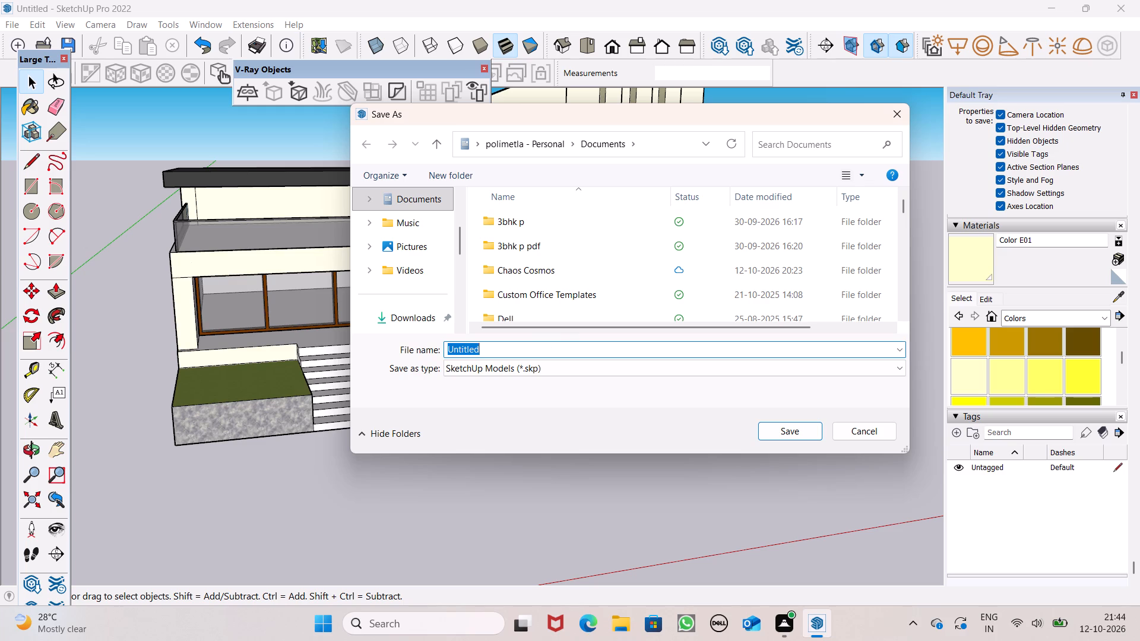
pyautogui.press('BackSpace')
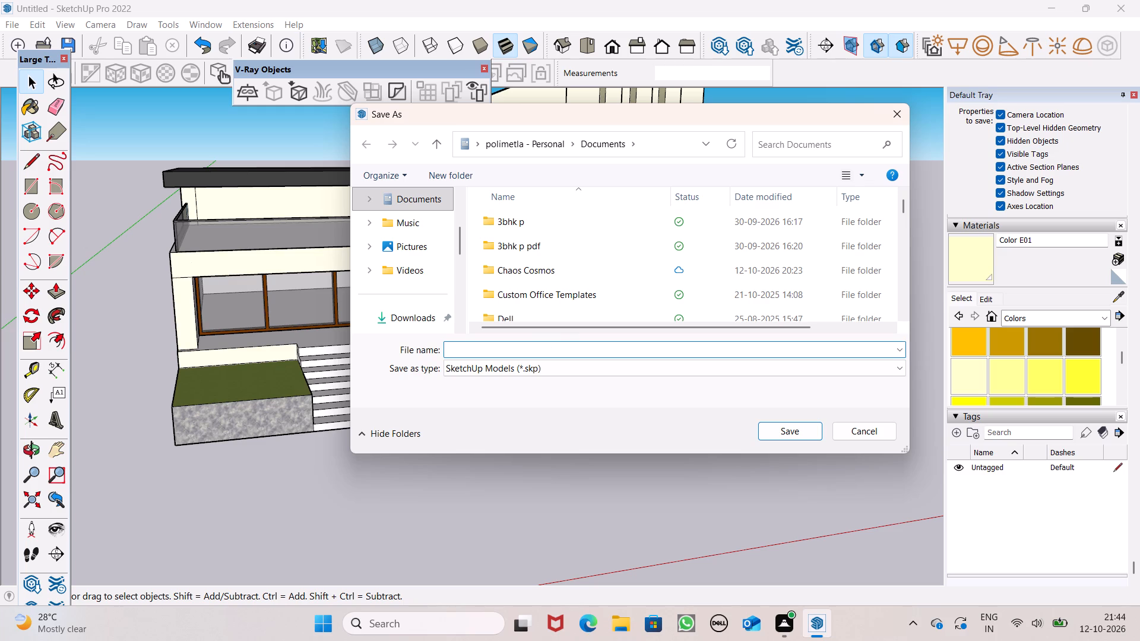
pyautogui.write('COMMER')
pyautogui.write('CIAL ELEVATION')
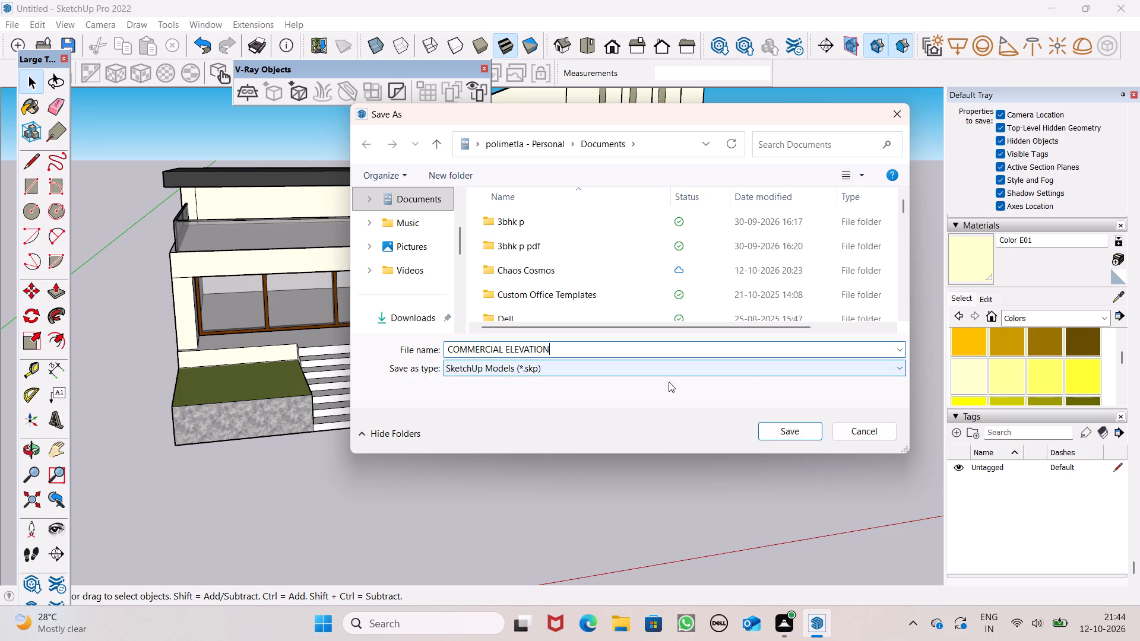
pyautogui.click(803, 434)
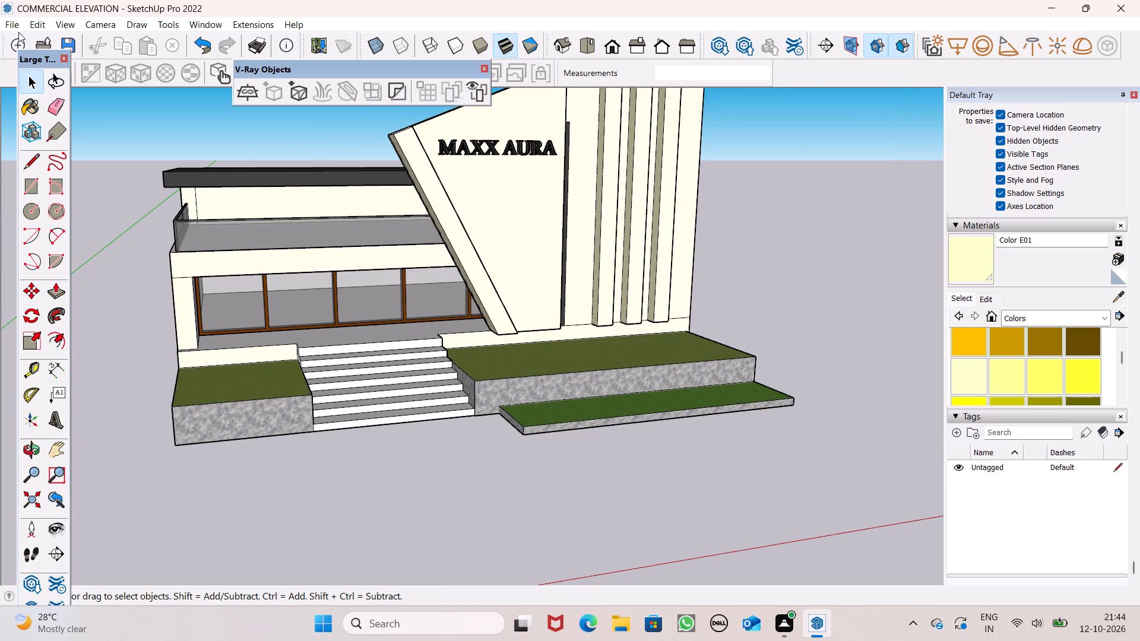
# Export a slightly raised front perspective of the whole building as a JPEG image named COMMERCIAL ELEVATION in the Documents folder.
pyautogui.scroll(-2, 408, 330)
pyautogui.moveTo(433, 345); pyautogui.dragTo(446, 331, button='middle')
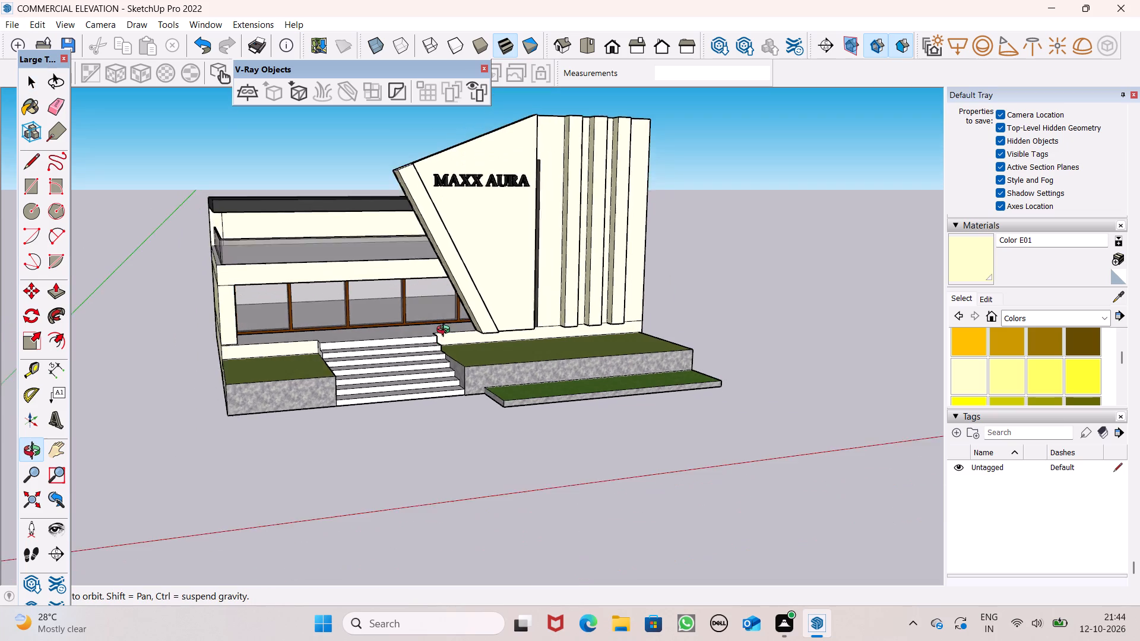
pyautogui.moveTo(446, 331); pyautogui.dragTo(468, 331, button='middle')
pyautogui.scroll(3, 490, 148)
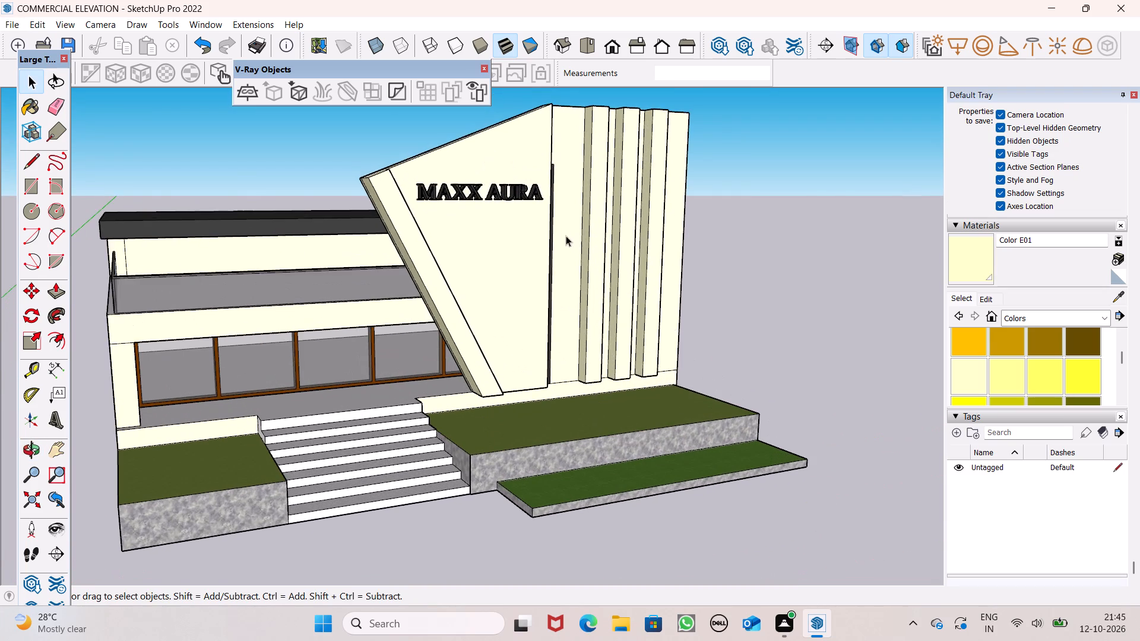
pyautogui.moveTo(567, 236); pyautogui.dragTo(529, 233, button='middle')
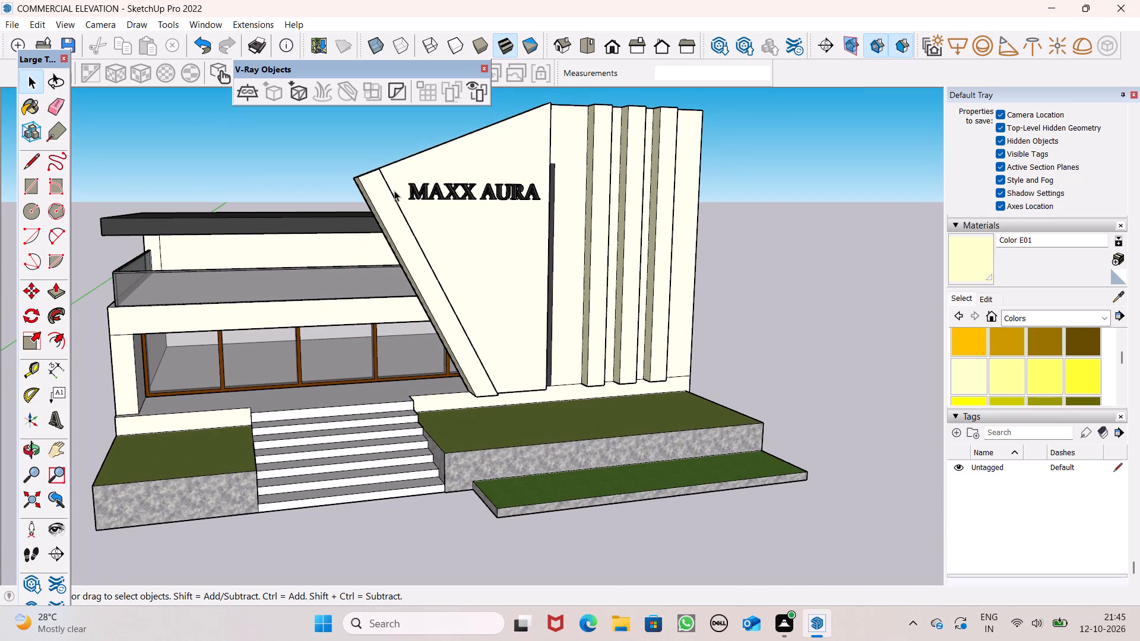
pyautogui.scroll(1, 169, 275)
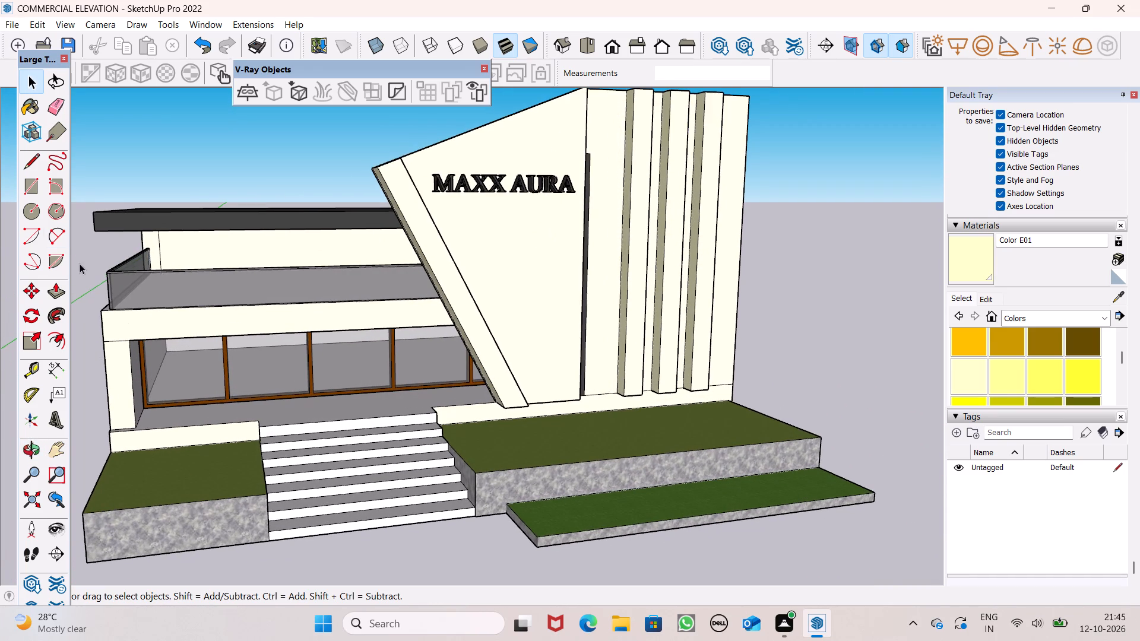
pyautogui.scroll(-2, 121, 262)
pyautogui.scroll(2, 74, 262)
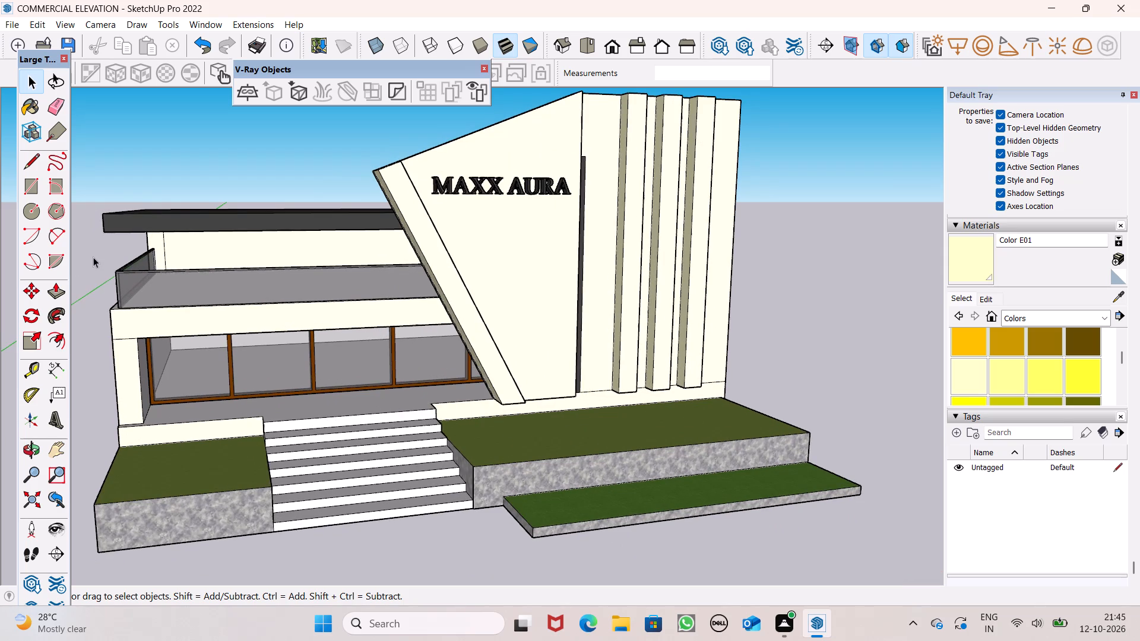
pyautogui.scroll(1, 102, 195)
pyautogui.scroll(-1, 102, 195)
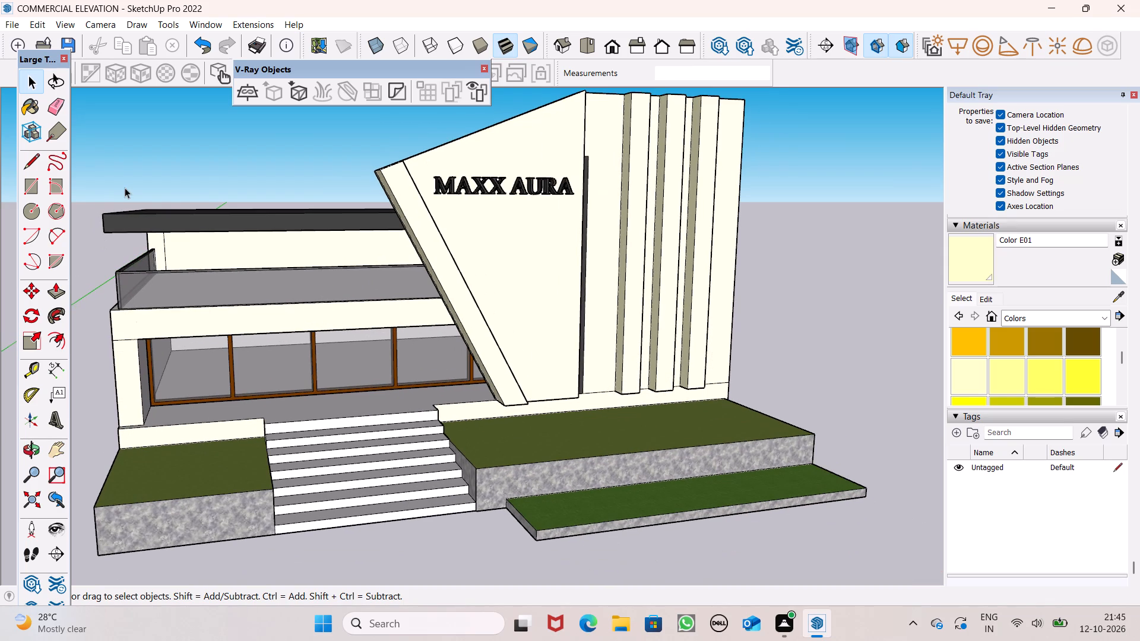
pyautogui.scroll(-2, 198, 257)
pyautogui.moveTo(212, 230); pyautogui.dragTo(226, 250, button='middle')
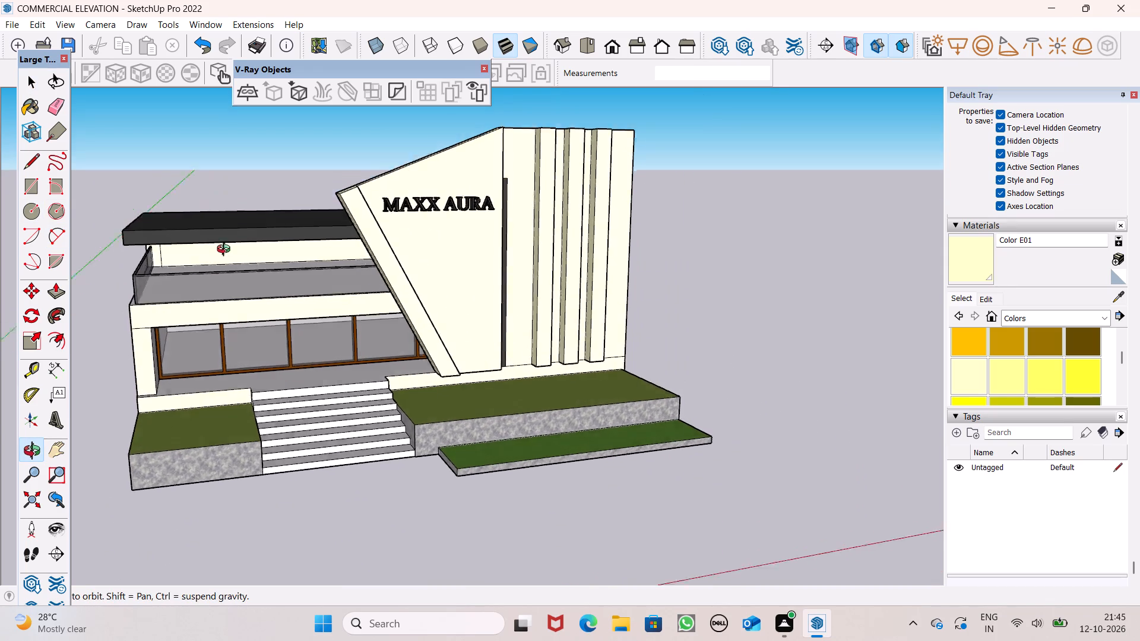
pyautogui.moveTo(226, 250); pyautogui.dragTo(229, 256, button='middle')
pyautogui.scroll(2, 199, 214)
pyautogui.scroll(-1, 201, 210)
pyautogui.moveTo(340, 231); pyautogui.dragTo(337, 231, button='middle')
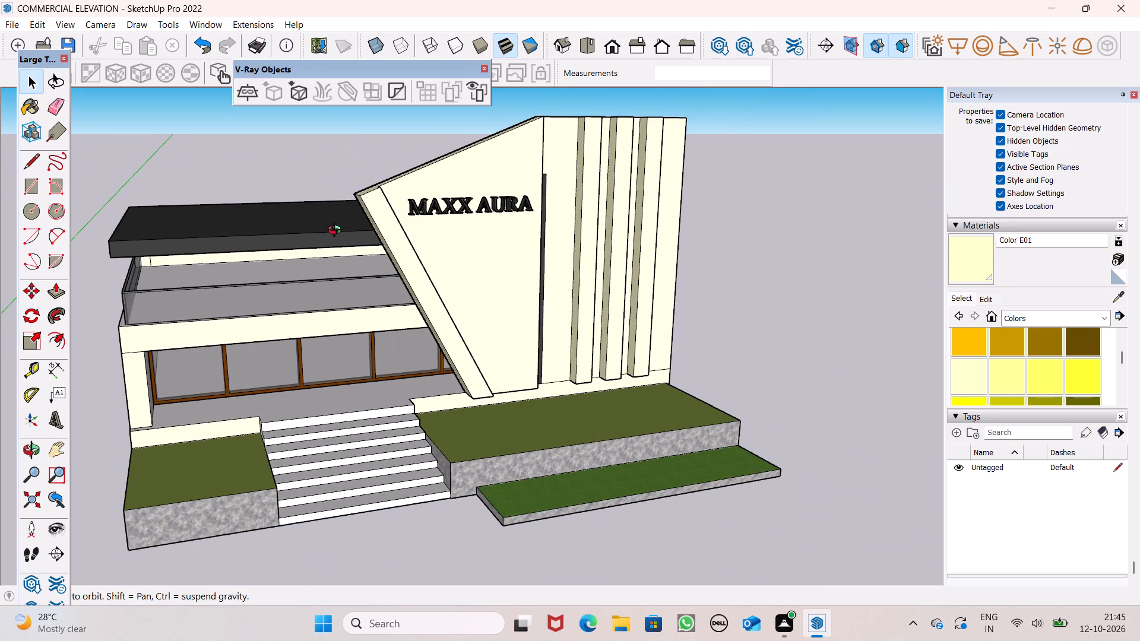
pyautogui.moveTo(337, 231); pyautogui.dragTo(335, 226, button='middle')
pyautogui.moveTo(330, 270); pyautogui.dragTo(345, 258, button='middle')
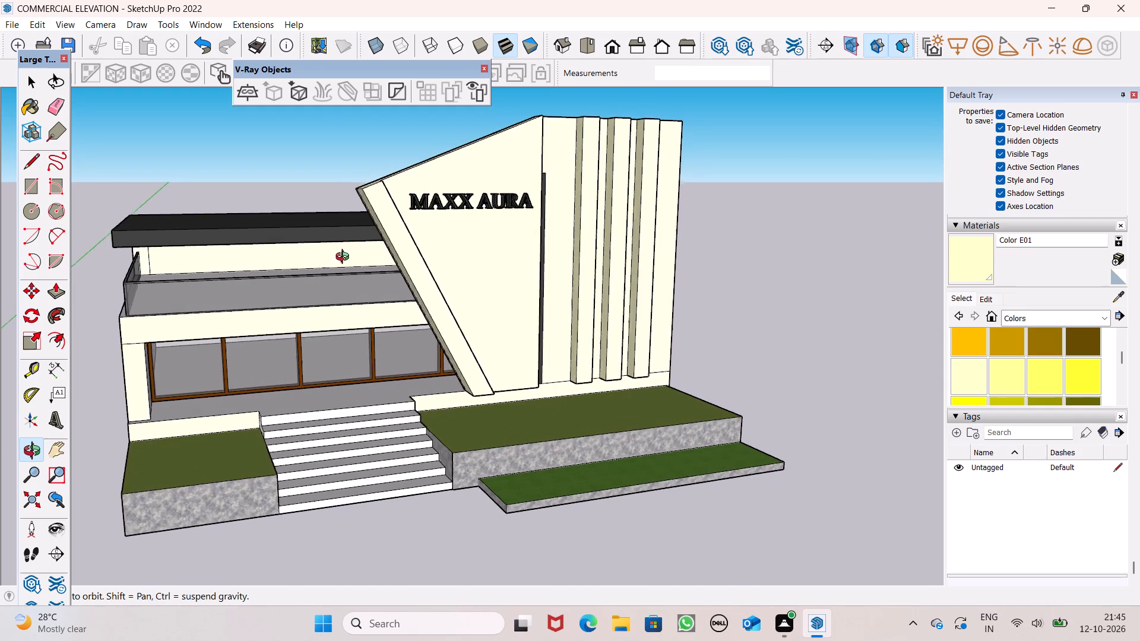
pyautogui.moveTo(345, 258); pyautogui.dragTo(348, 258, button='middle')
pyautogui.scroll(1, 348, 258)
pyautogui.scroll(-1, 348, 258)
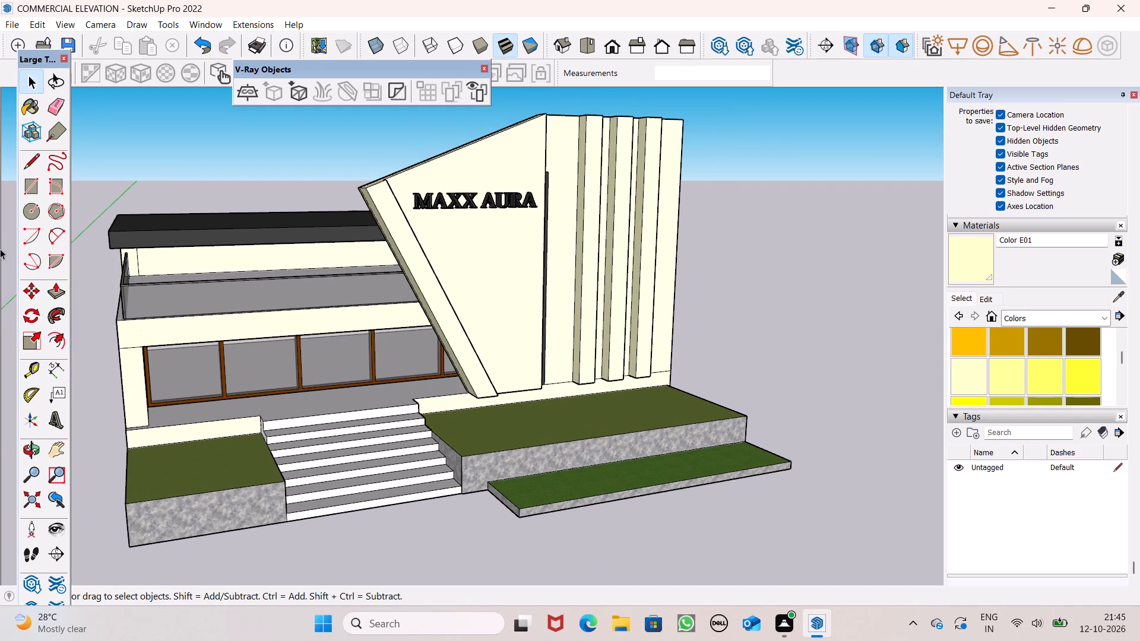
pyautogui.click(17, 26)
pyautogui.click(91, 287)
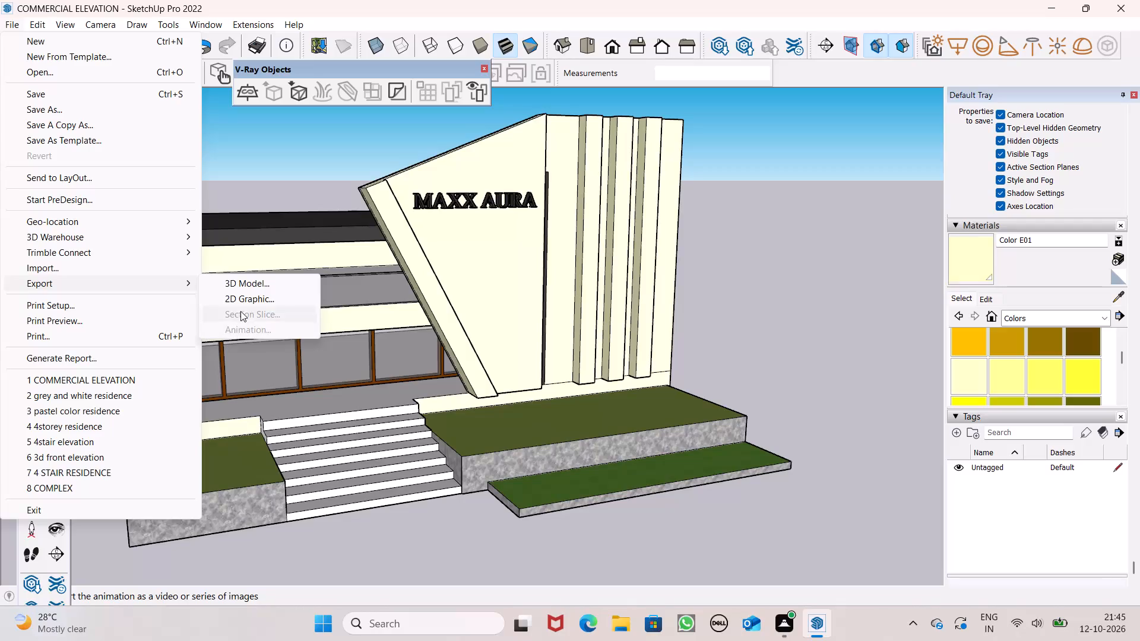
pyautogui.click(243, 306)
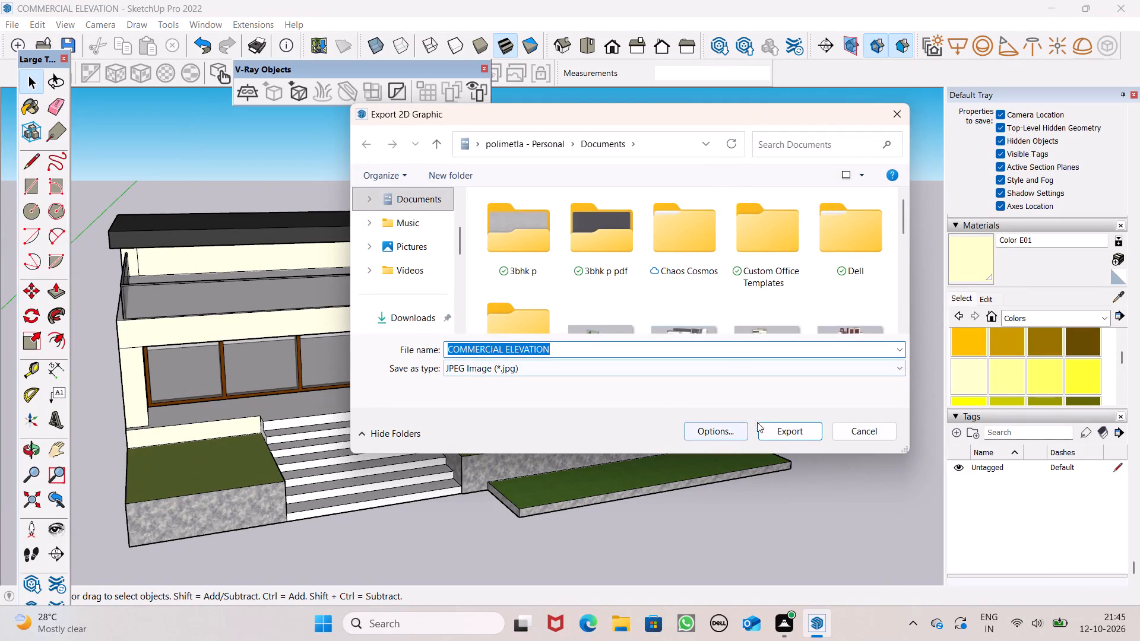
pyautogui.click(781, 430)
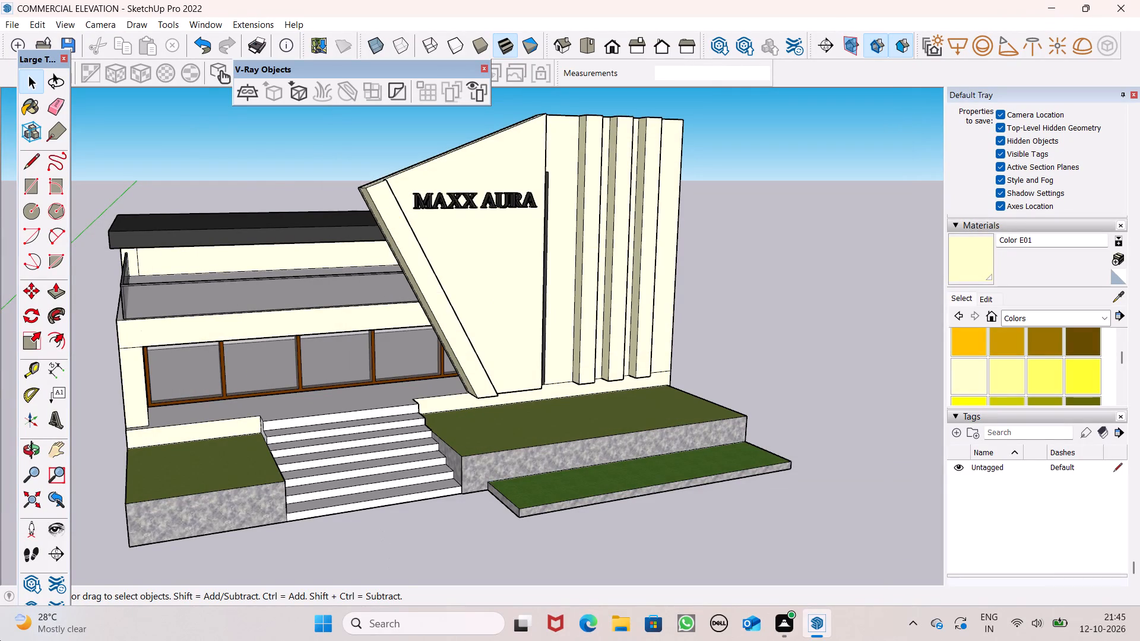